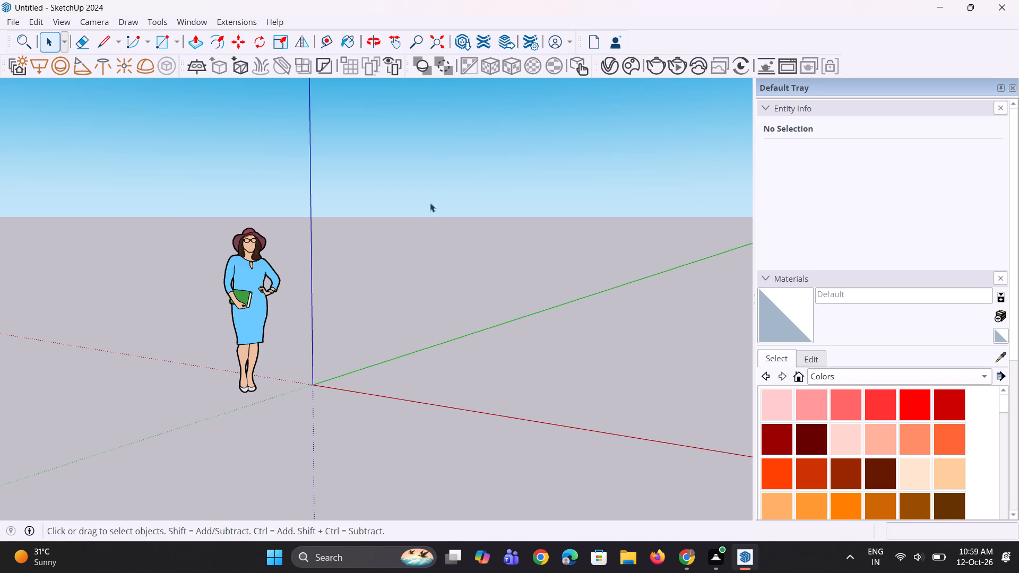
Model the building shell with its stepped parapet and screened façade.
Draw a 35' by 37' rectangle on the ground plane beside the origin.
scroll(282, 395, "down", 11)
middle_click_drag(303, 358, 443, 416)
scroll(262, 341, "up", 10)
middle_click_drag(413, 441, 401, 426)
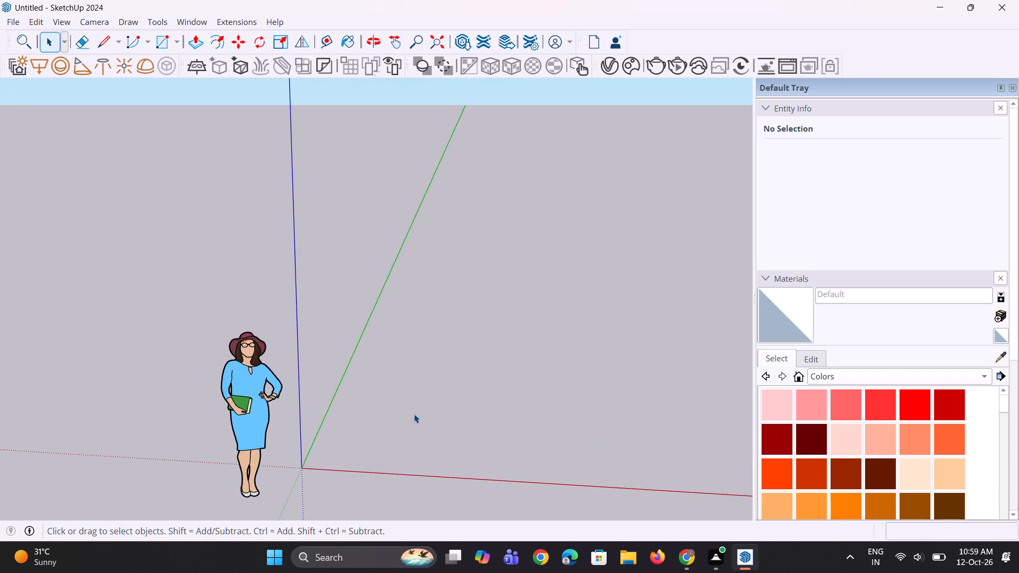
key("r")
left_click(431, 438)
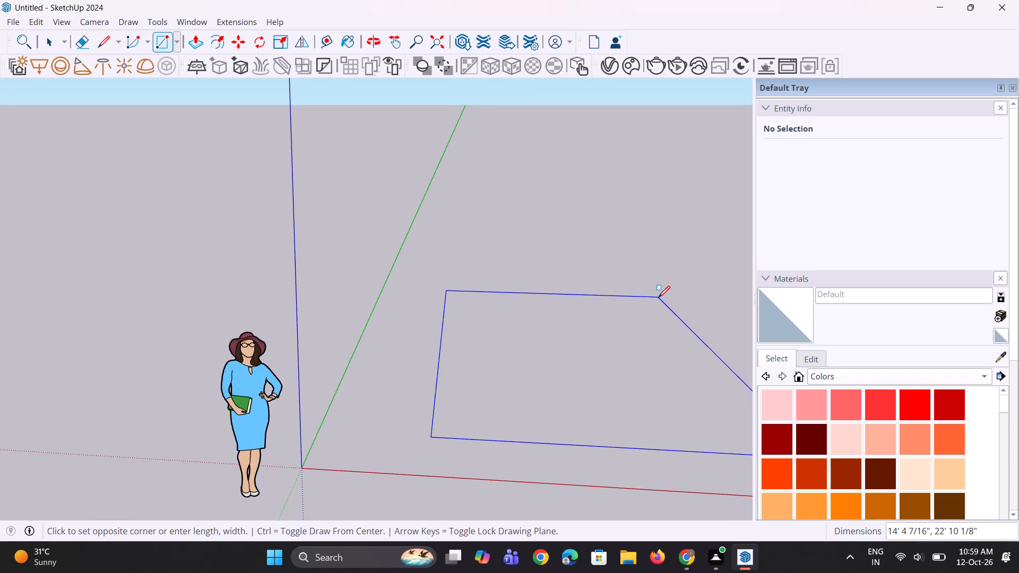
type("35',37'")
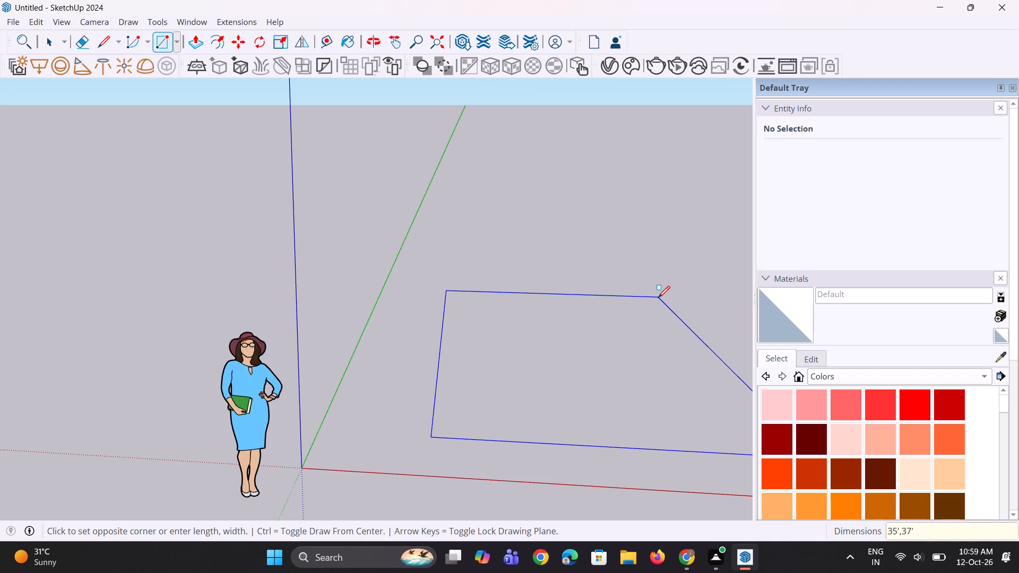
key("Return")
Push/Pull the rectangle upward 10' to form the ground-floor block.
scroll(564, 270, "down", 6)
scroll(434, 344, "down", 2)
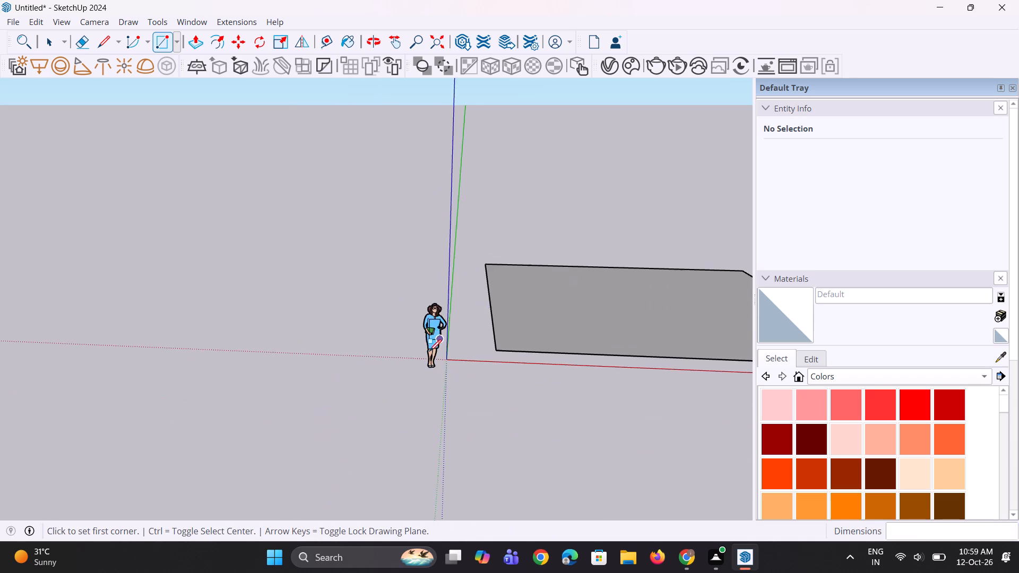
scroll(429, 351, "down", 4)
middle_click_drag(599, 363, 421, 364)
scroll(435, 350, "down", 5)
middle_click_drag(495, 301, 523, 464)
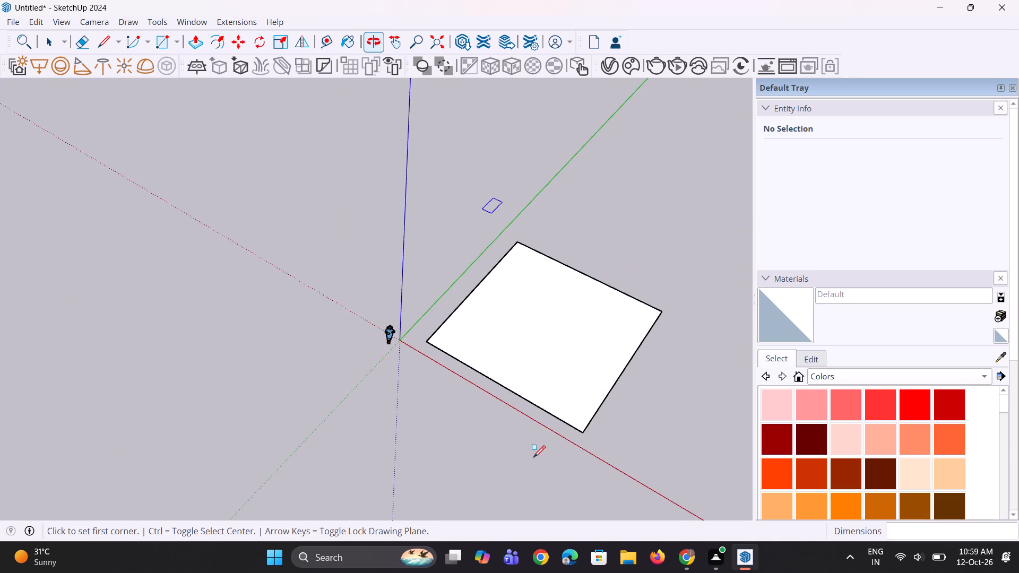
scroll(578, 329, "up", 4)
key("p")
left_click(559, 370)
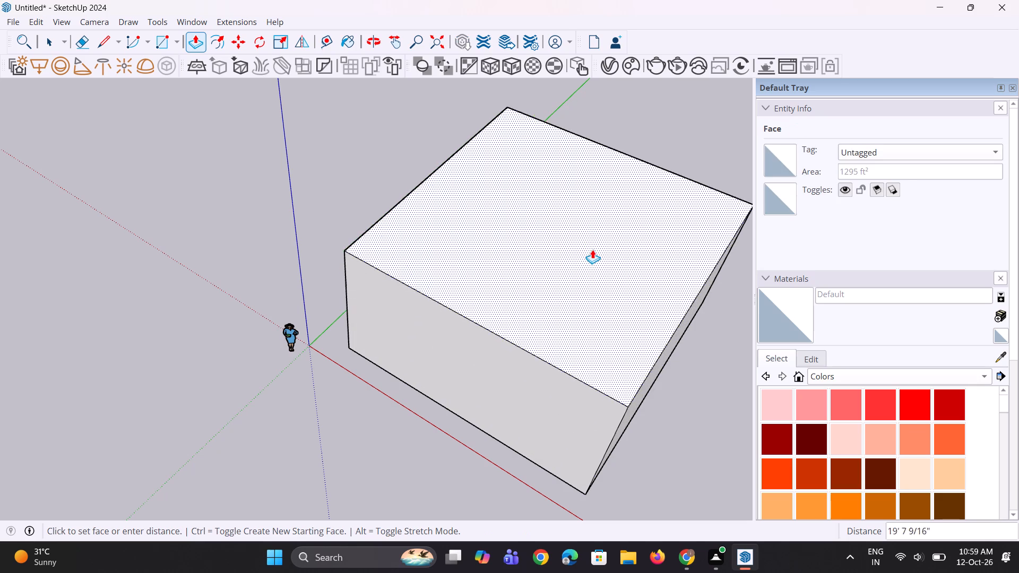
type("10'")
key("Return")
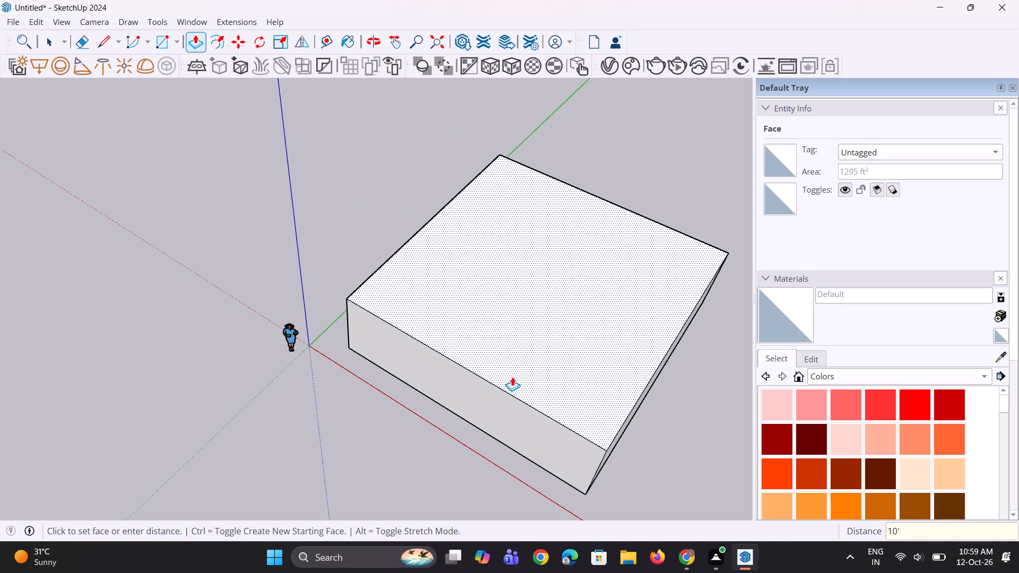
Push the block's 37' long side face farthest from the origin inward by about 2' 2".
middle_click_drag(512, 377, 588, 192)
scroll(588, 193, "up", 1)
scroll(640, 325, "up", 3)
scroll(633, 332, "down", 8)
middle_click_drag(639, 348, 551, 362)
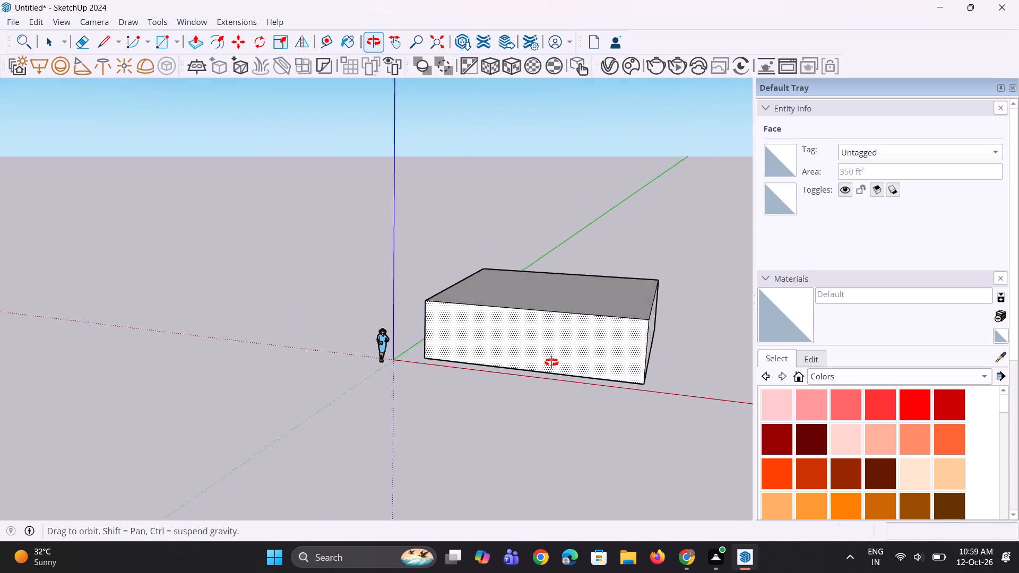
middle_click_drag(551, 362, 455, 358)
left_click(570, 390)
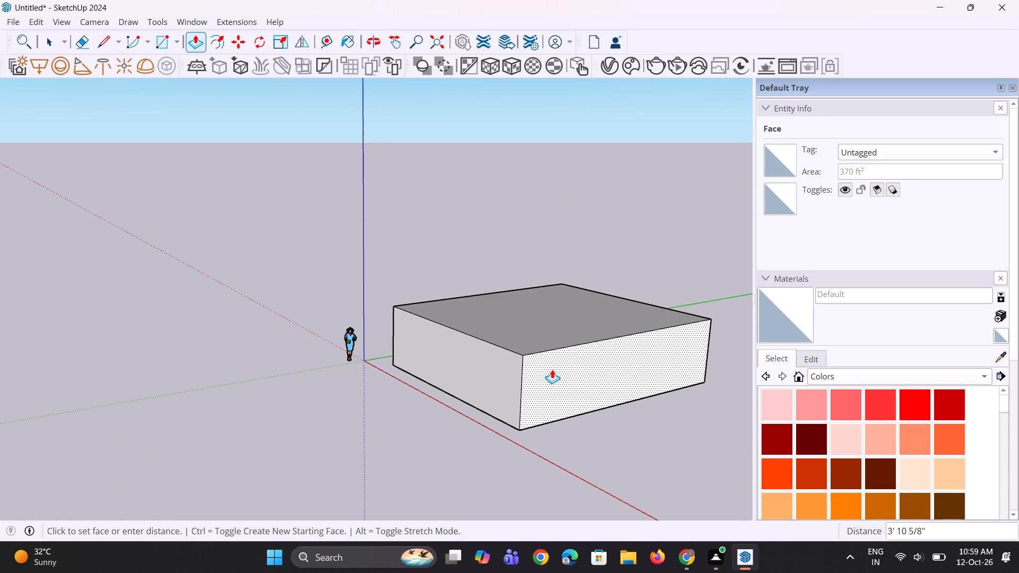
left_click(560, 377)
Pull the block's top face up about 1' 5 11/16" as a new starting face, forming a slab band.
middle_click_drag(467, 409, 627, 441)
scroll(457, 289, "up", 5)
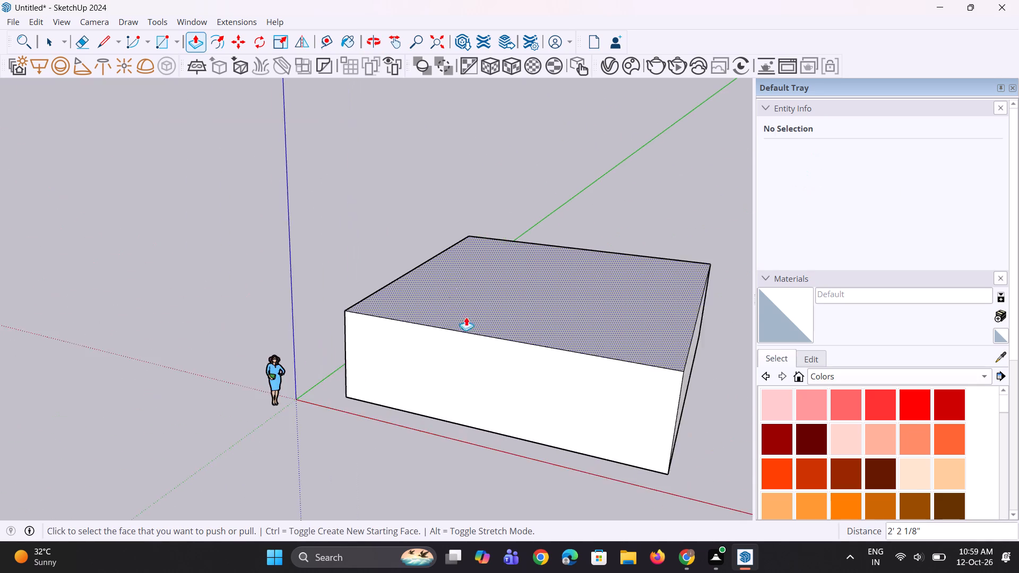
scroll(466, 317, "up", 2)
middle_click_drag(466, 317, 504, 300)
left_click(530, 301)
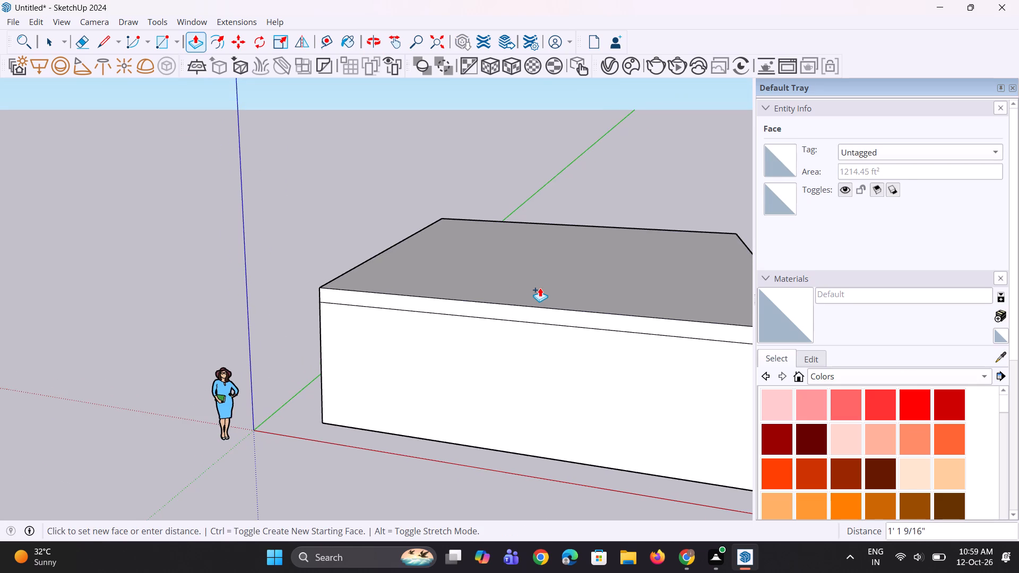
left_click(543, 284)
Select the whole block with its slab band and stack a copy directly on top, 11' 5 11/16" up.
scroll(543, 284, "down", 5)
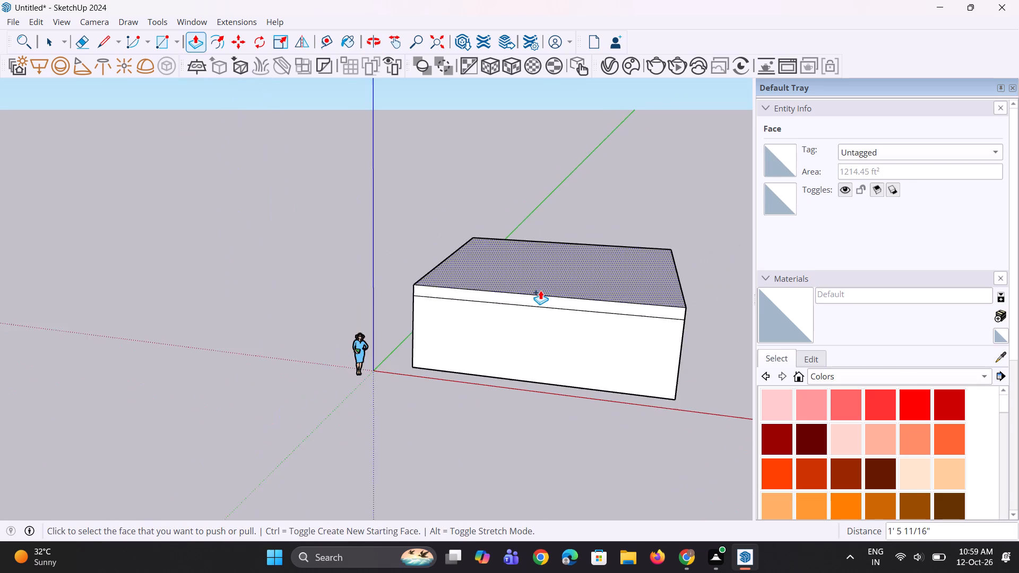
scroll(540, 290, "down", 6)
middle_click_drag(534, 306, 586, 380)
key("space")
key("space")
left_click_drag(446, 203, 612, 365)
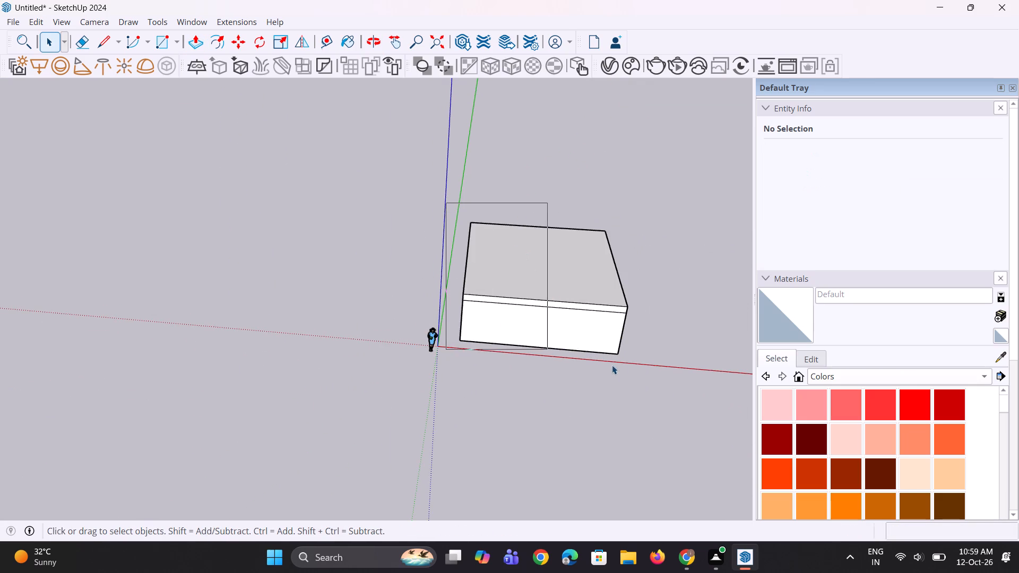
left_click_drag(612, 365, 672, 372)
key("m")
middle_click_drag(635, 359, 633, 359)
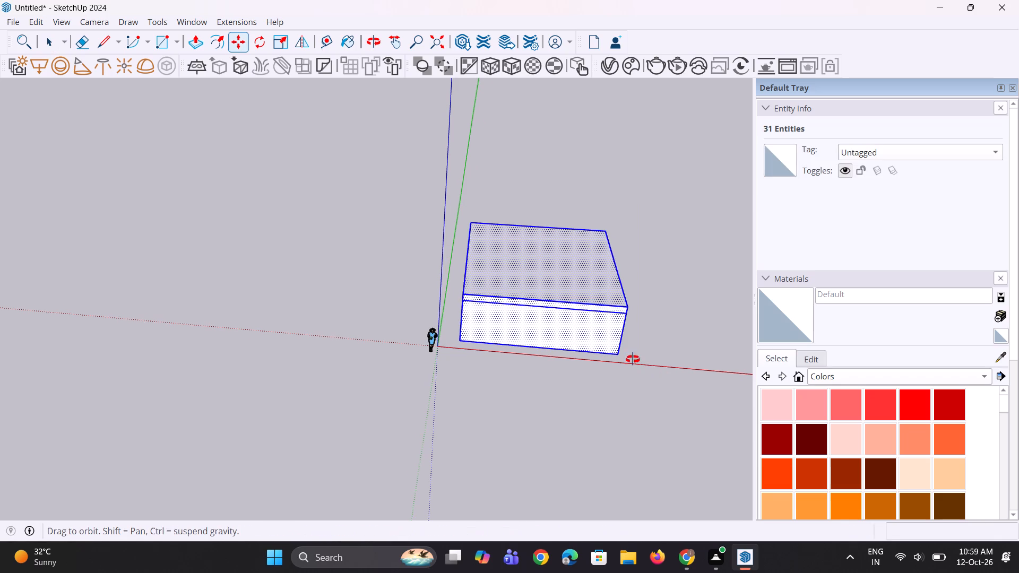
middle_click_drag(633, 359, 584, 316)
left_click(614, 362)
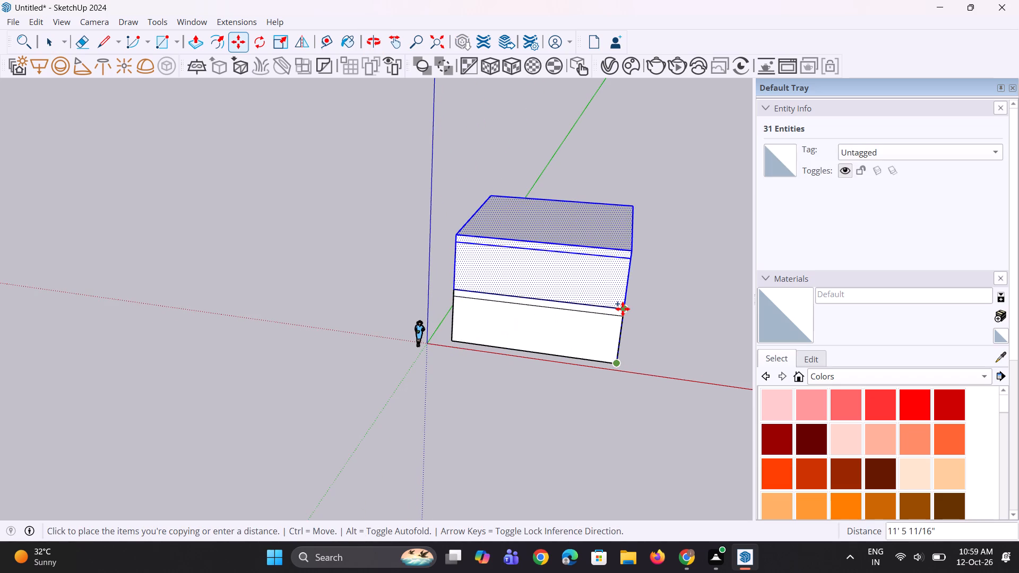
left_click(623, 309)
middle_click_drag(607, 385, 603, 322)
key("space")
key("space")
left_click(699, 299)
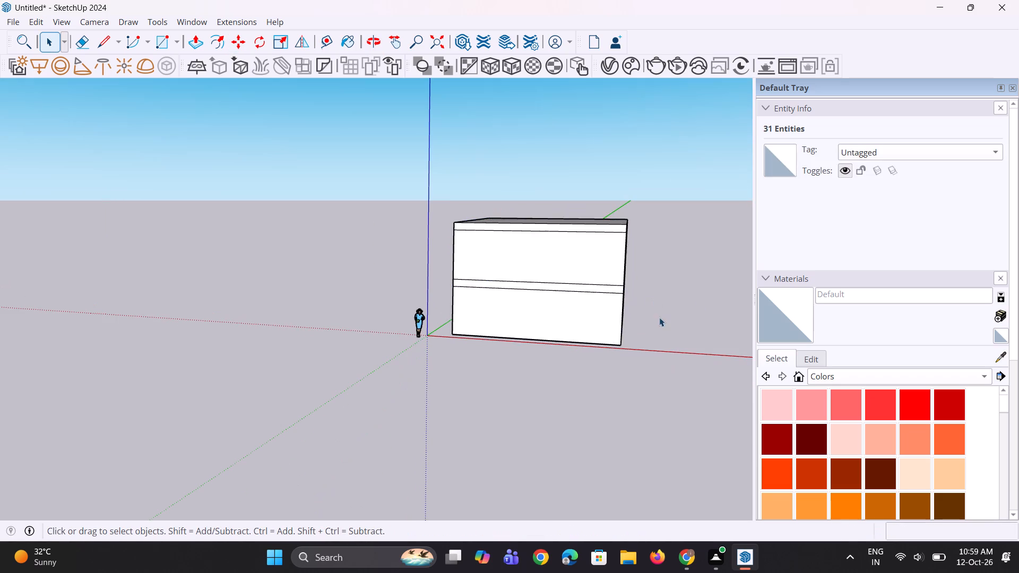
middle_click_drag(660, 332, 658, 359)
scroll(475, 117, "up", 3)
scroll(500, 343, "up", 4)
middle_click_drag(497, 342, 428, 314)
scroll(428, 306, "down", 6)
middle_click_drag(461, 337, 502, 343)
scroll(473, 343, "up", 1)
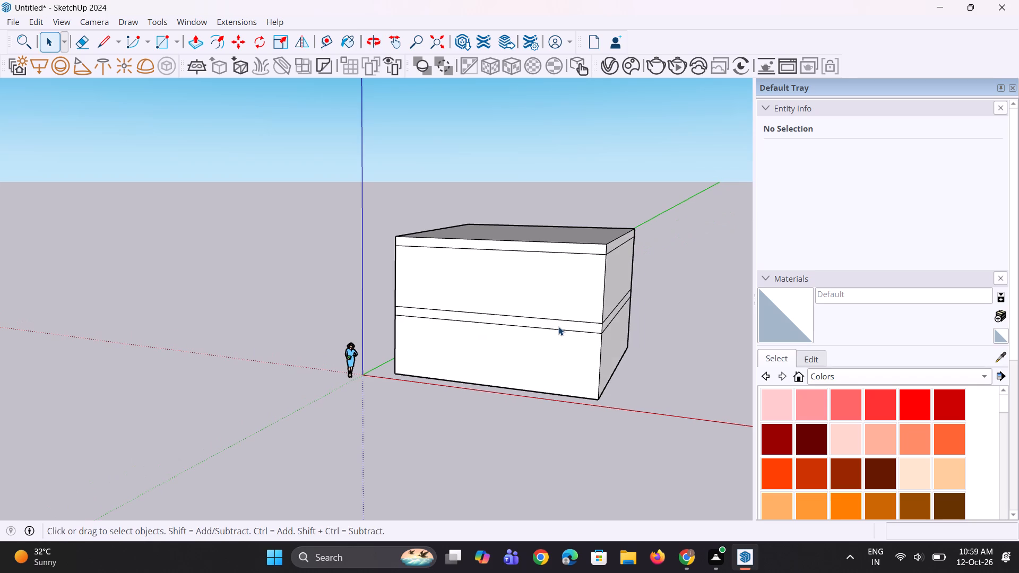
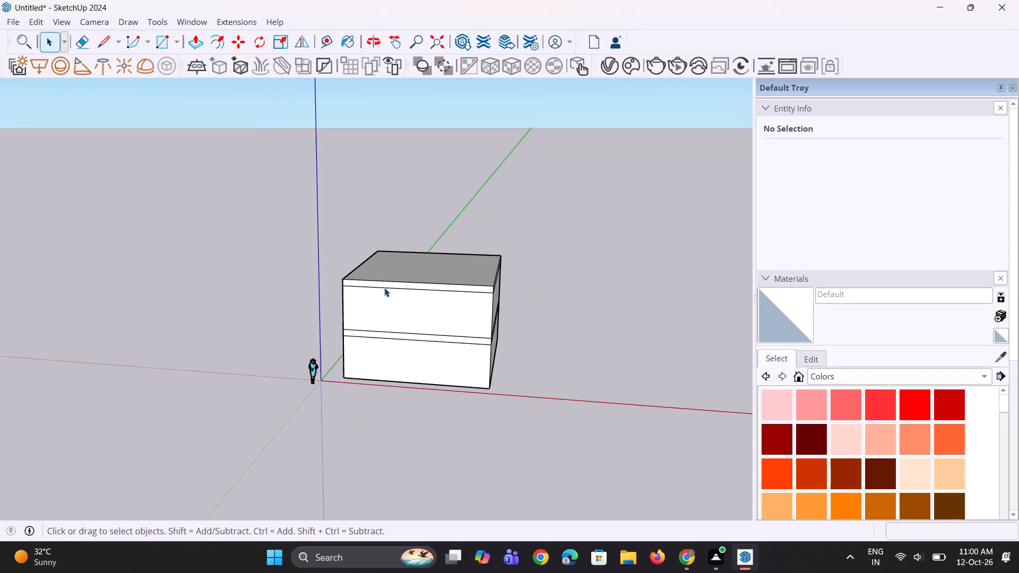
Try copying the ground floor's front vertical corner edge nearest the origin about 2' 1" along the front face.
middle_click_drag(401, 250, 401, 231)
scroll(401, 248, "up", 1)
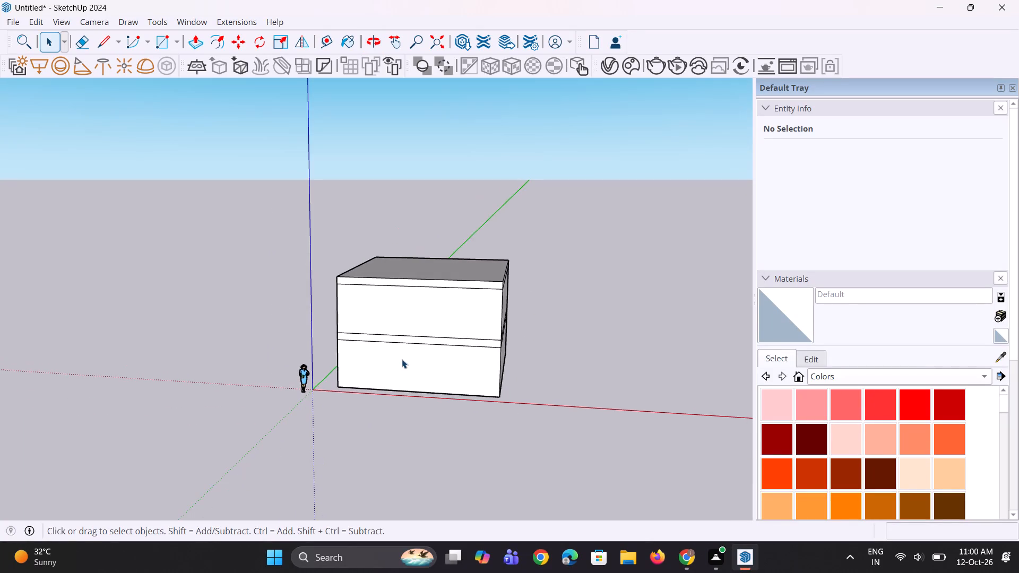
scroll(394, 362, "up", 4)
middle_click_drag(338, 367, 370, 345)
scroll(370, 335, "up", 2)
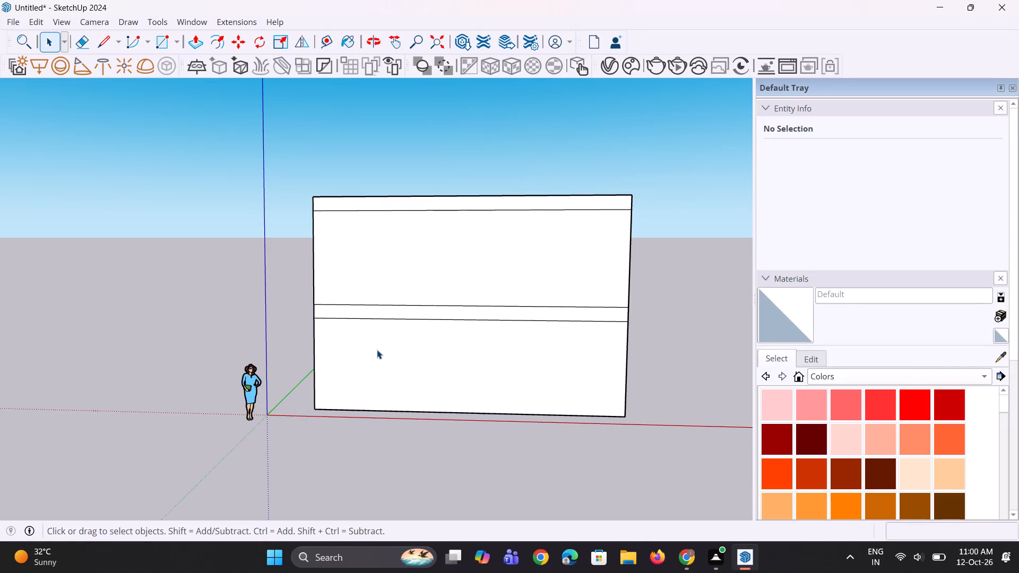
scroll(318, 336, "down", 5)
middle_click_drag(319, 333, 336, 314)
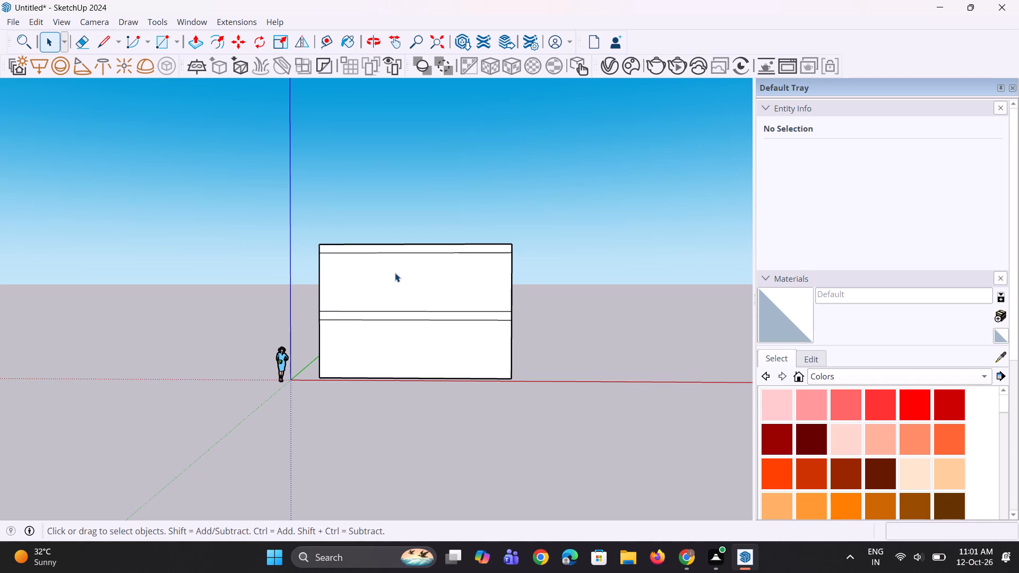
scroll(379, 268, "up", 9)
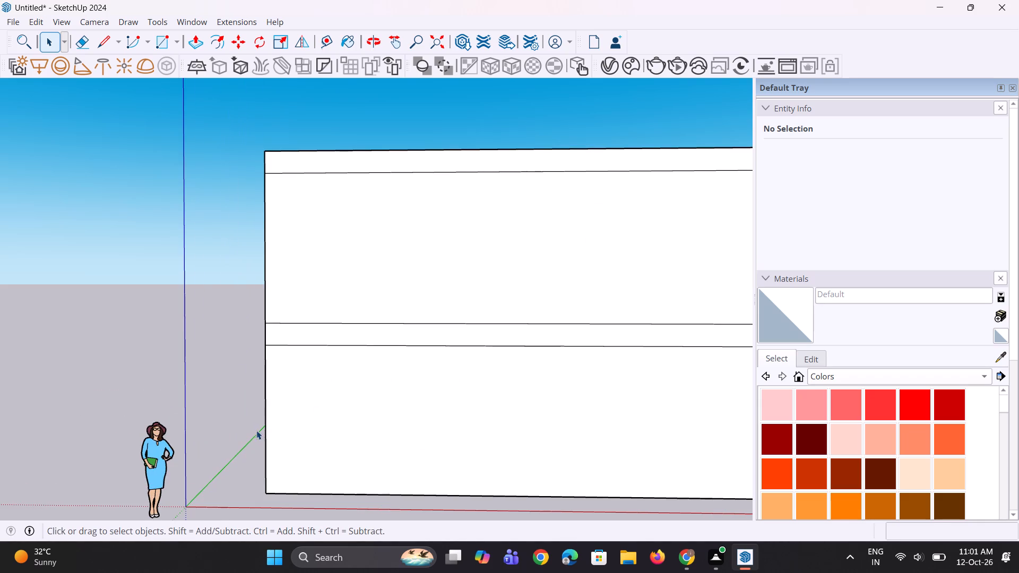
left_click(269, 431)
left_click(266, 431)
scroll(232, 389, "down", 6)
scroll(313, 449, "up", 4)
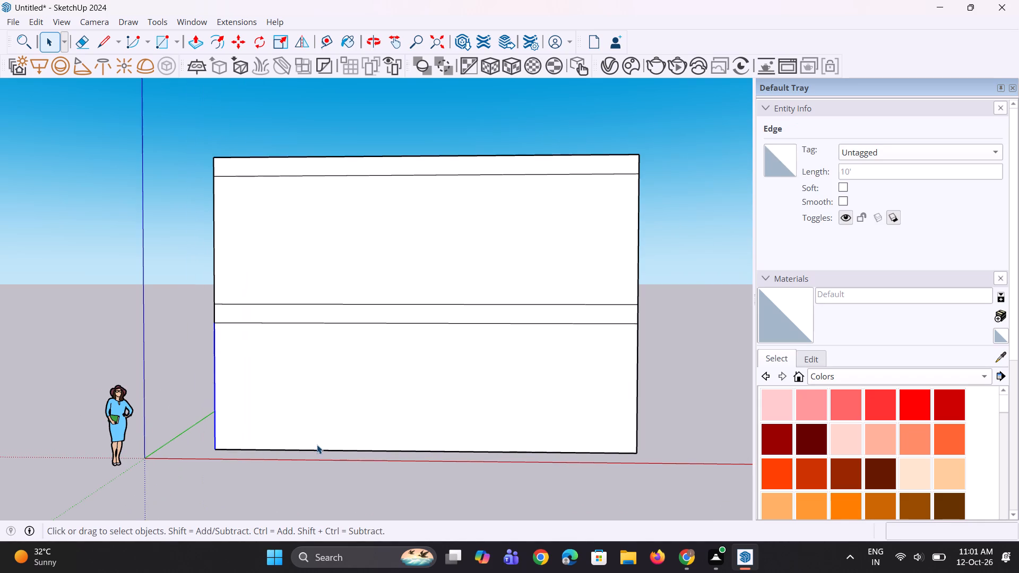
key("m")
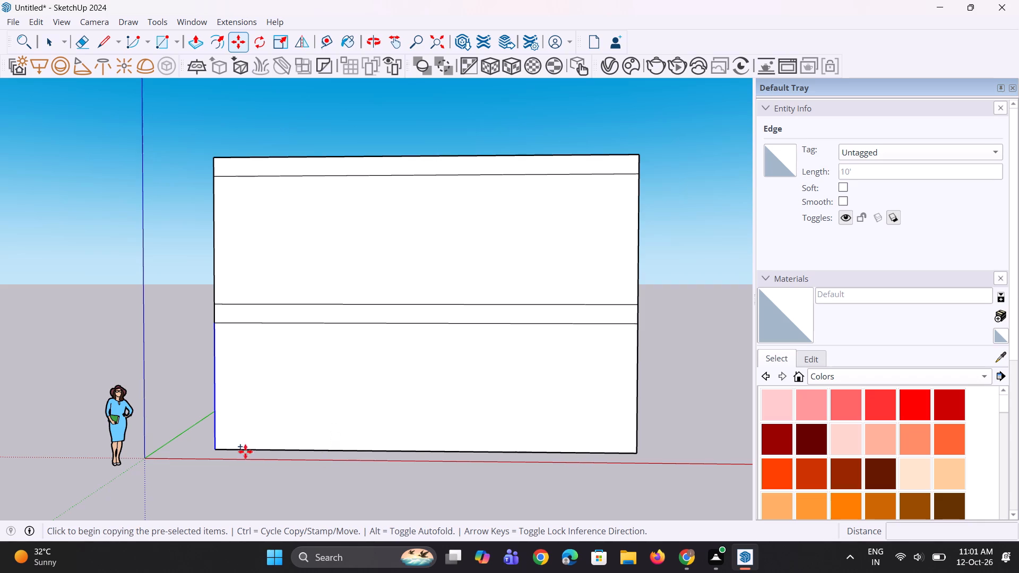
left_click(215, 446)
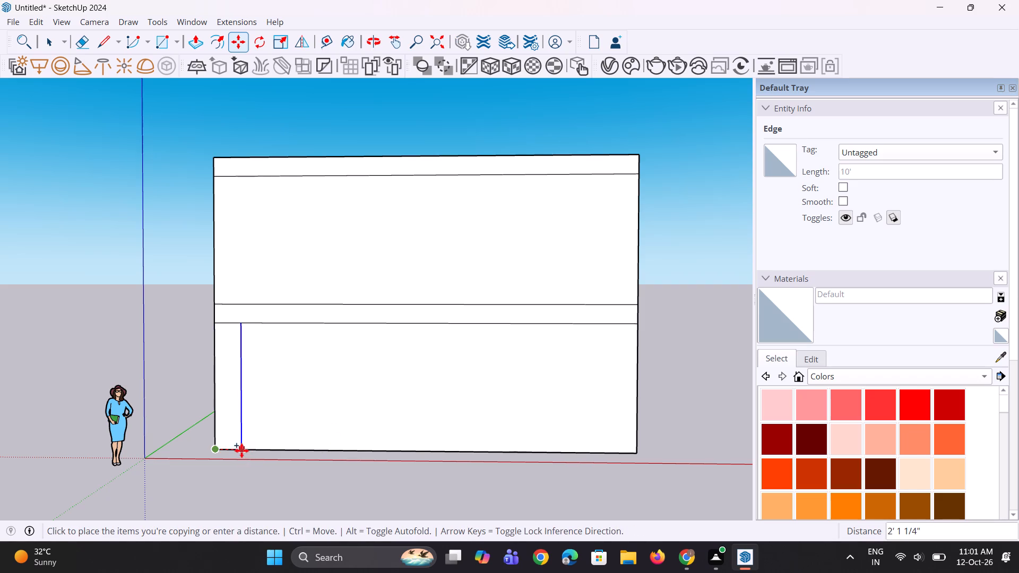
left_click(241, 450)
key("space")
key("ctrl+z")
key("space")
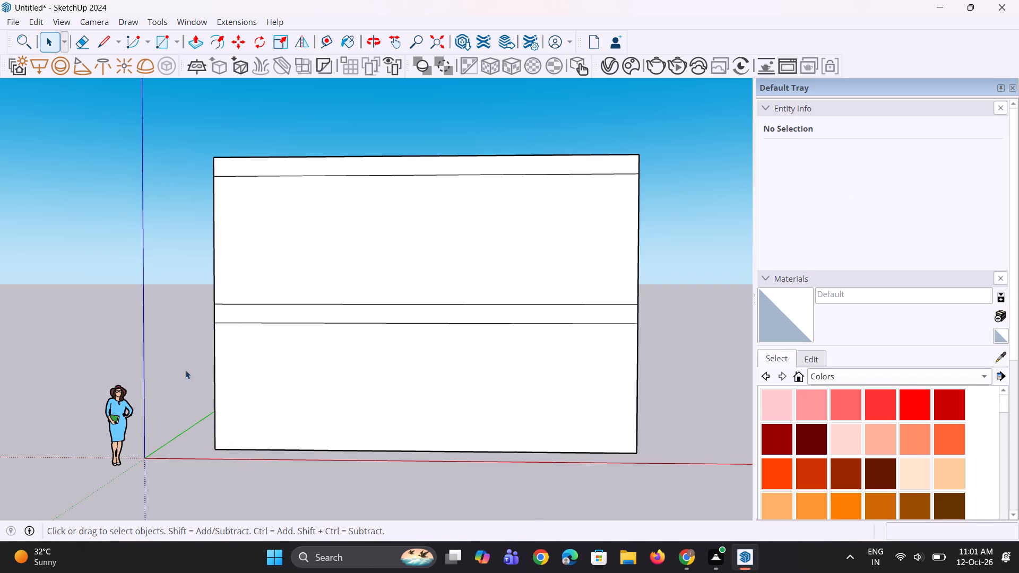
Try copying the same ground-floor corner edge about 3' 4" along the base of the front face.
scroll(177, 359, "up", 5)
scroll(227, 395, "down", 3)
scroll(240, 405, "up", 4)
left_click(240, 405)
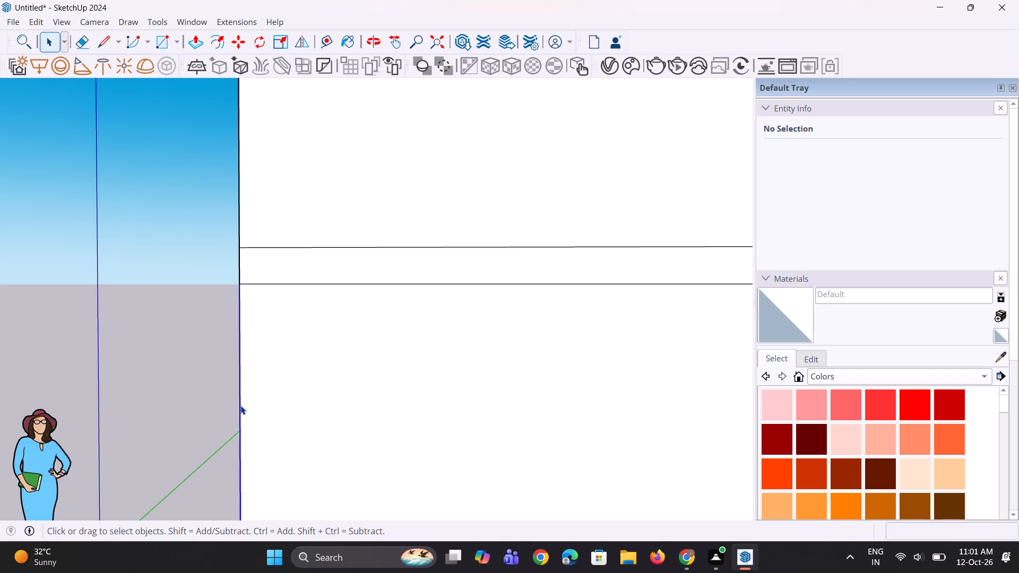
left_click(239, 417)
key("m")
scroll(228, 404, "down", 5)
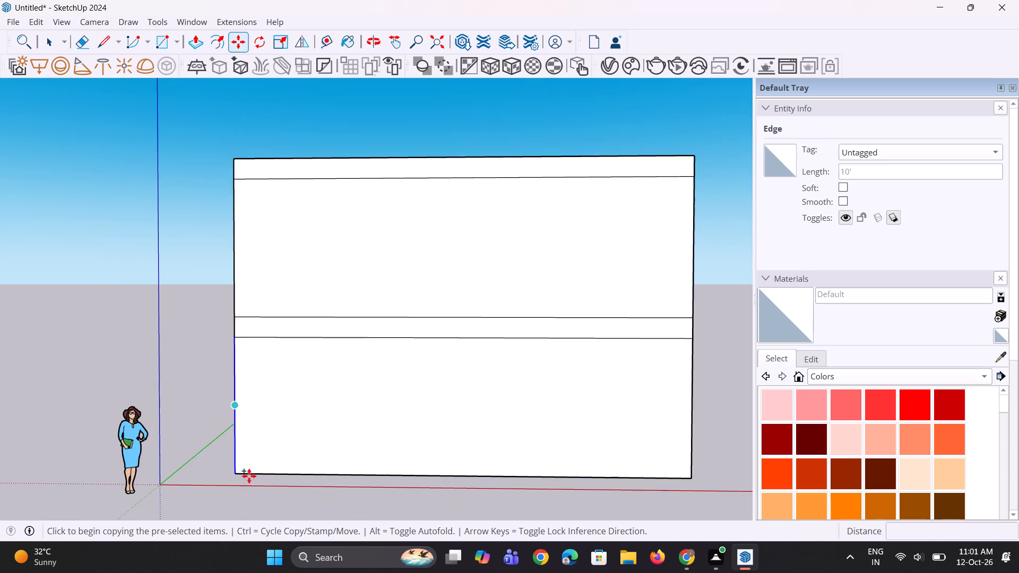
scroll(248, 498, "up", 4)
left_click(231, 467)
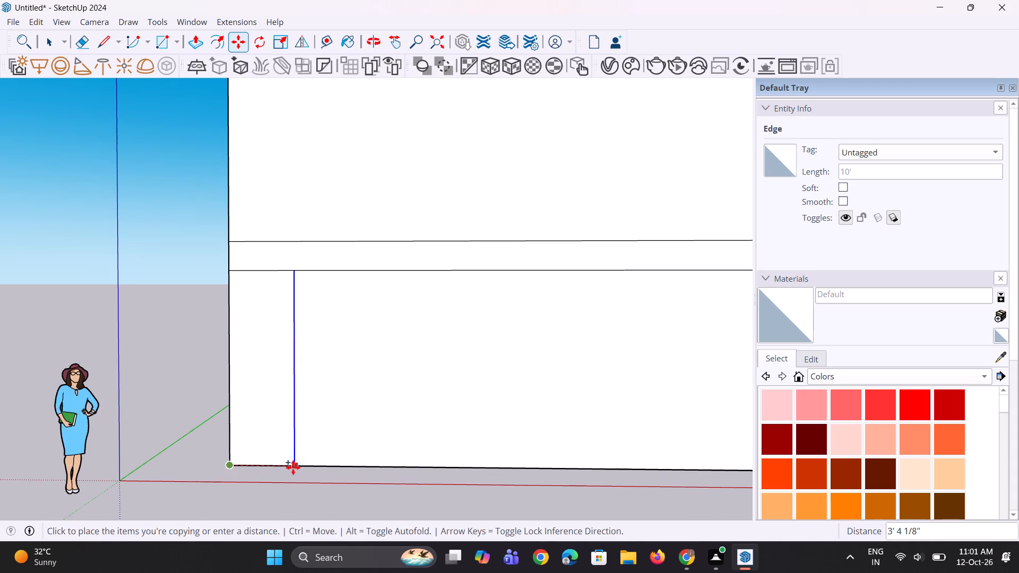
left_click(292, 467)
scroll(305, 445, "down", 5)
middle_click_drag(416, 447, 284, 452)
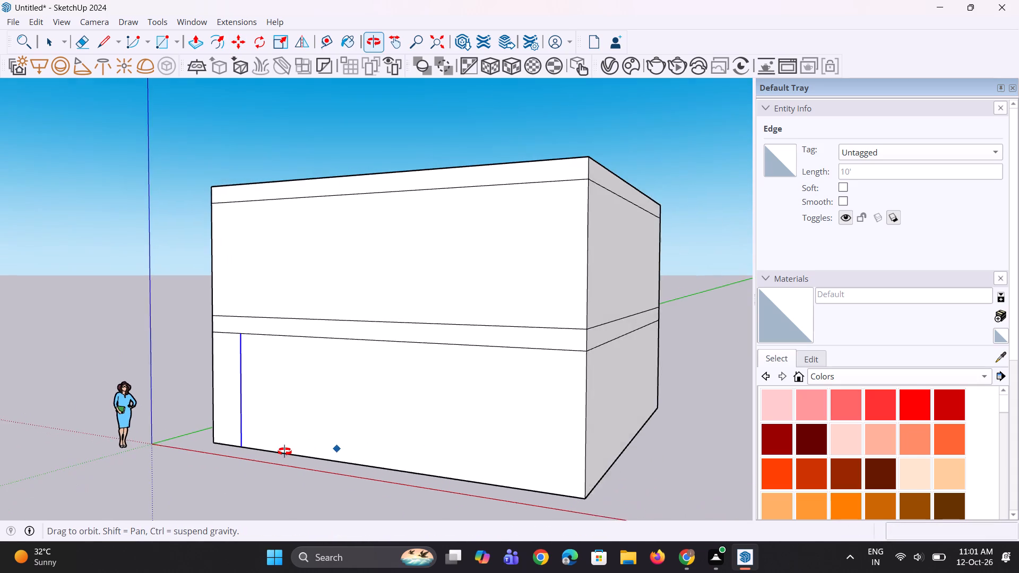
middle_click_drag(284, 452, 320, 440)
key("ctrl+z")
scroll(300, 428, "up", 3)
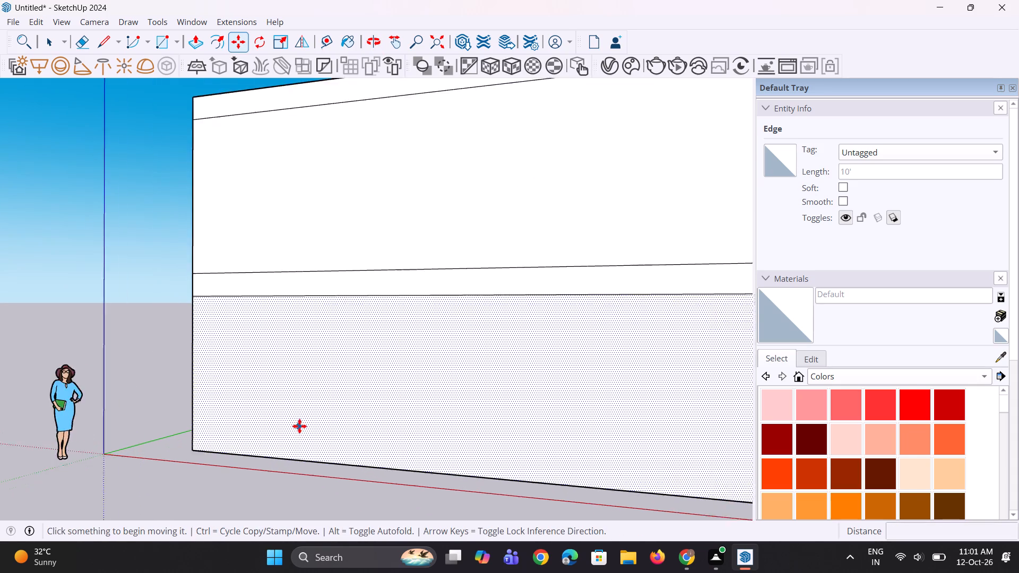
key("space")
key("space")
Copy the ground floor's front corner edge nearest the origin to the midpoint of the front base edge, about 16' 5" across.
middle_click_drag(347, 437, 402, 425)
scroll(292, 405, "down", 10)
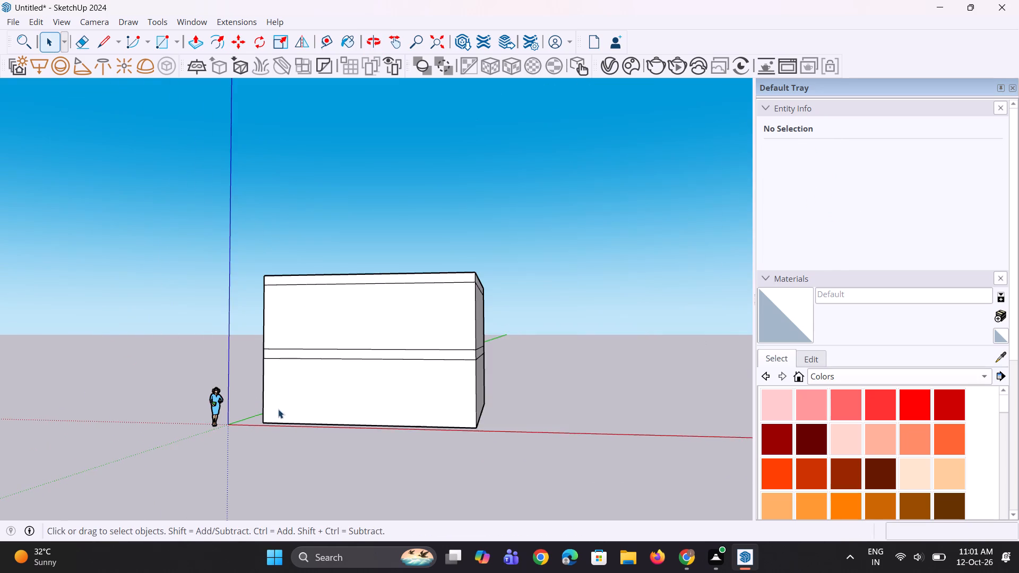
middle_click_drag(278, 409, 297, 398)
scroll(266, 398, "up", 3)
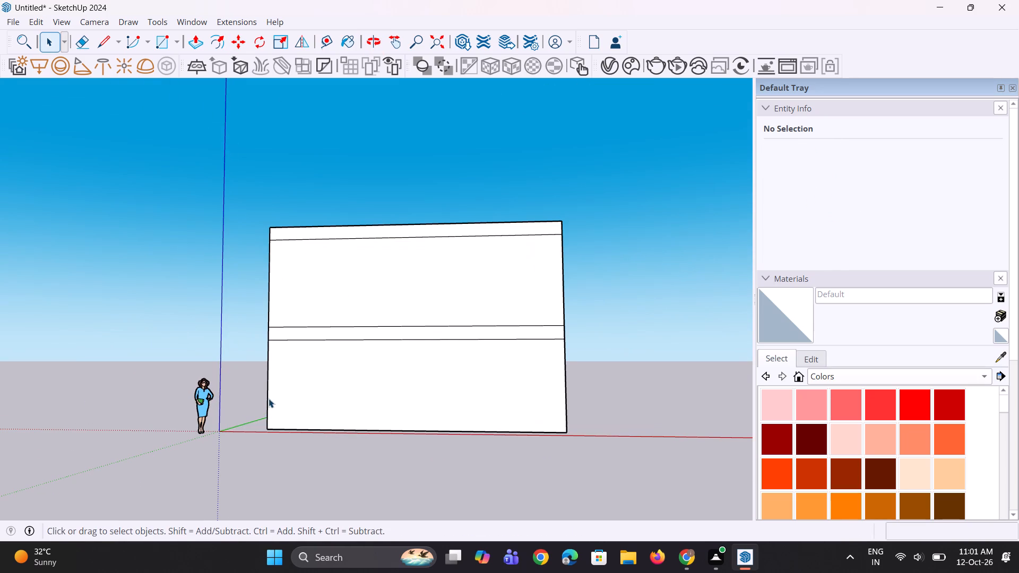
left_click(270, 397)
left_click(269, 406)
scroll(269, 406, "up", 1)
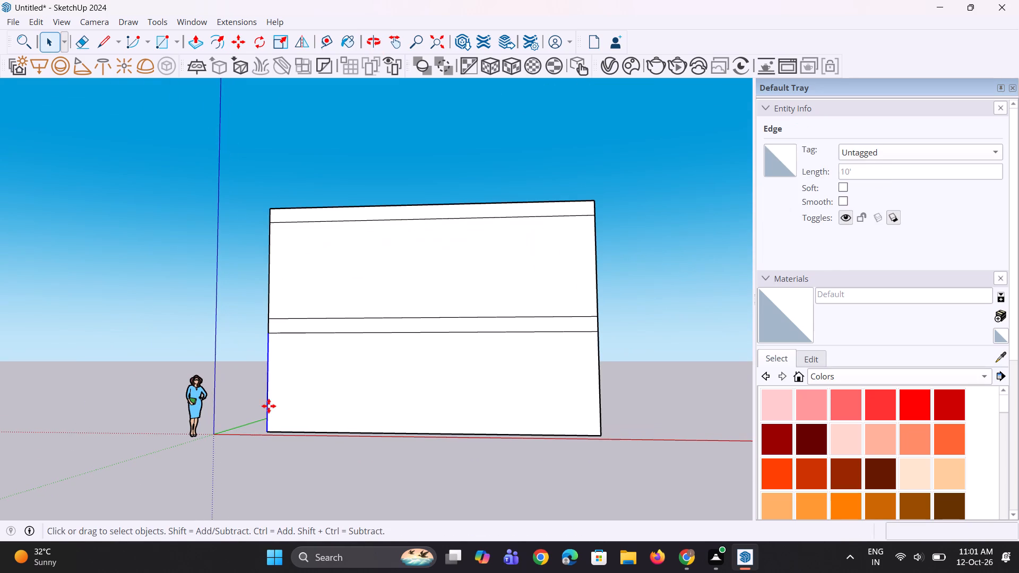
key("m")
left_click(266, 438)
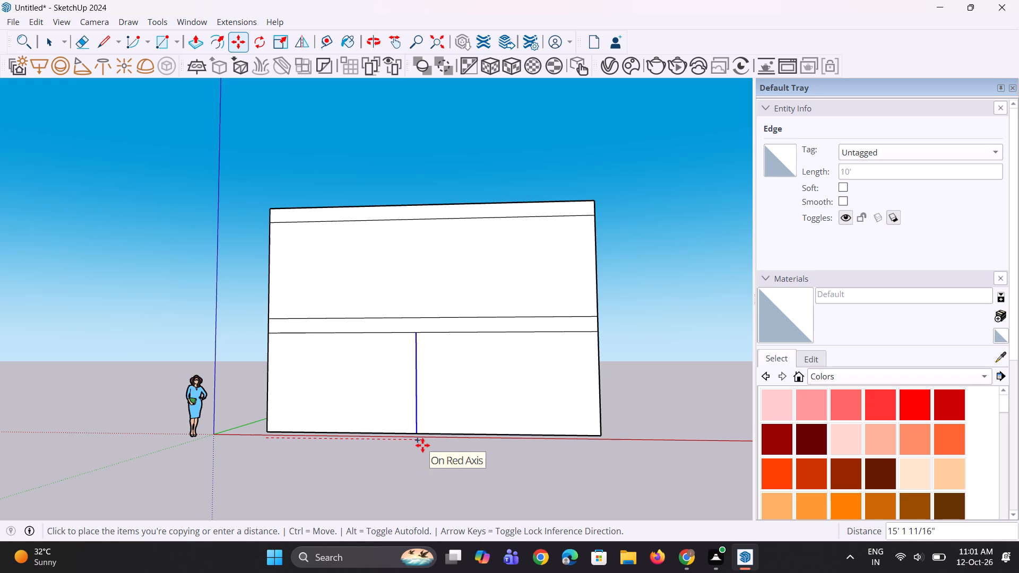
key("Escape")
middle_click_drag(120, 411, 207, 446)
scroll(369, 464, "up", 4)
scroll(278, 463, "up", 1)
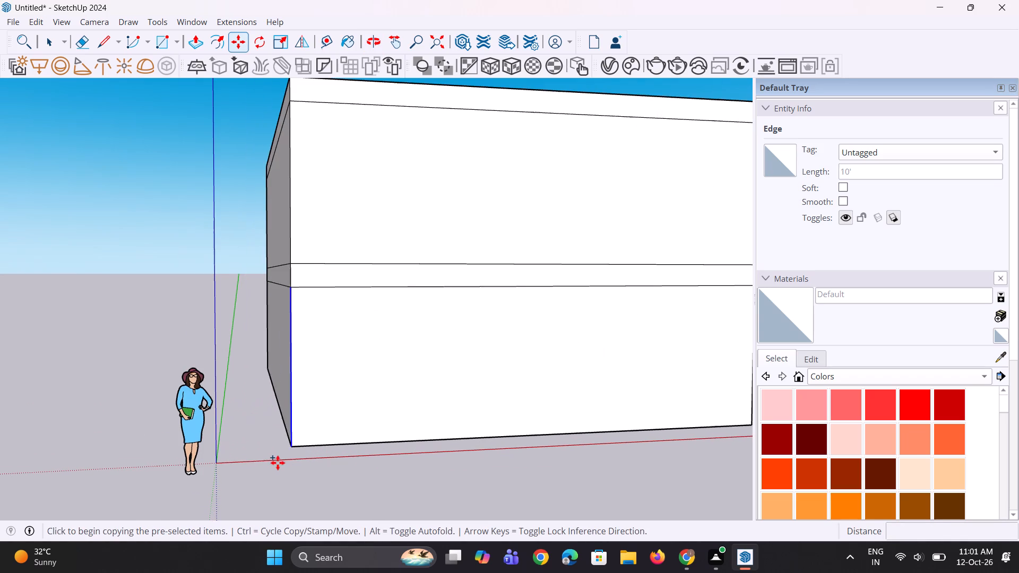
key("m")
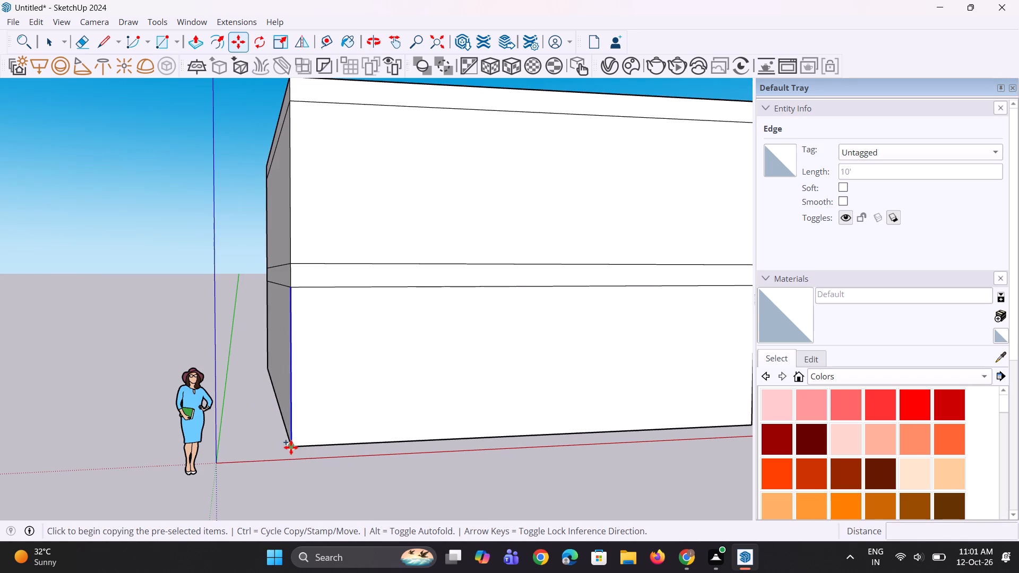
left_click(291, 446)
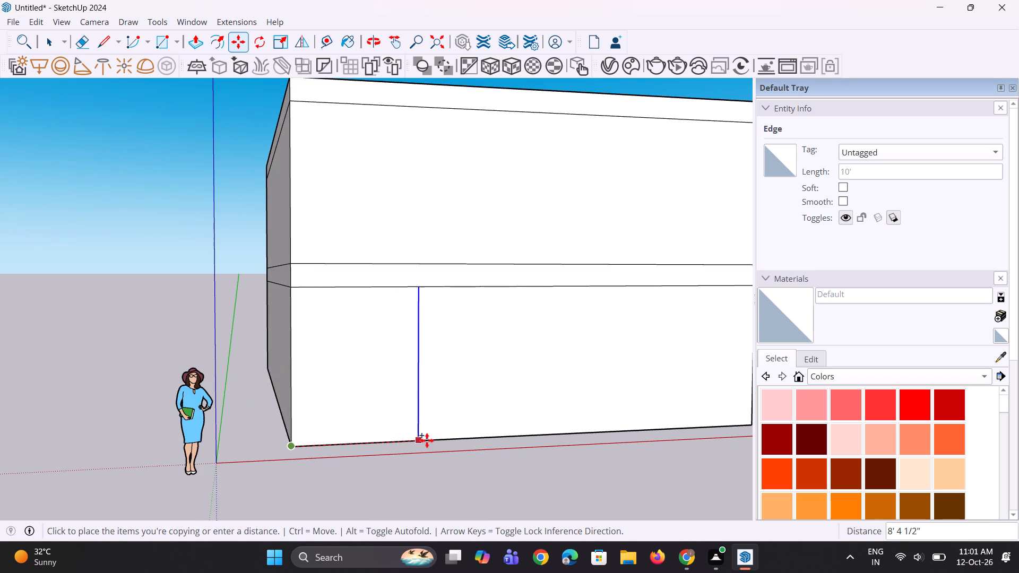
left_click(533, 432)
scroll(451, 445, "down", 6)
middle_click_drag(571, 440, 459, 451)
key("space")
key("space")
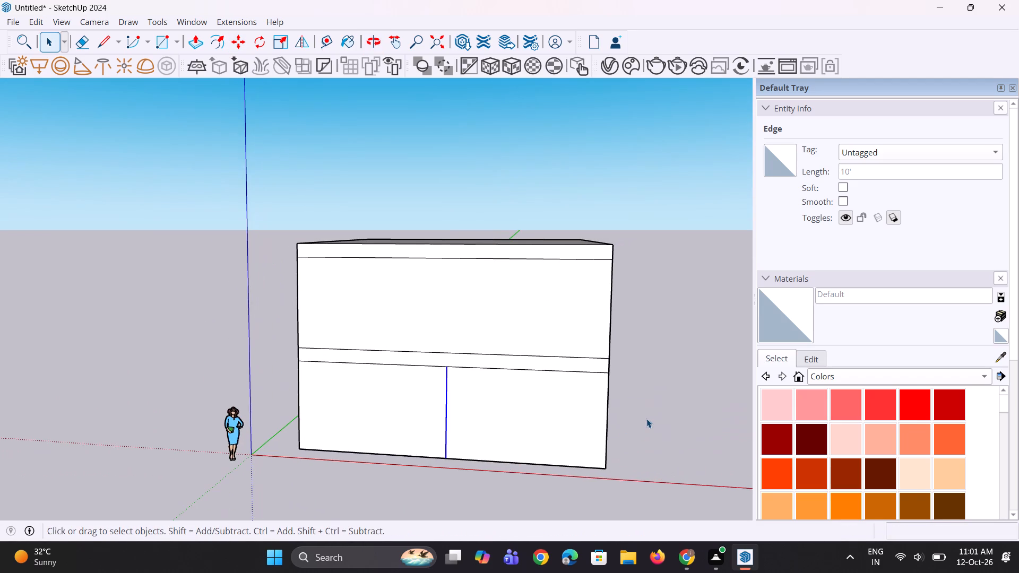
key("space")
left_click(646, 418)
Examine the front face and its ground-floor dividing line from several distances and angles.
scroll(399, 360, "down", 6)
middle_click_drag(442, 405, 453, 371)
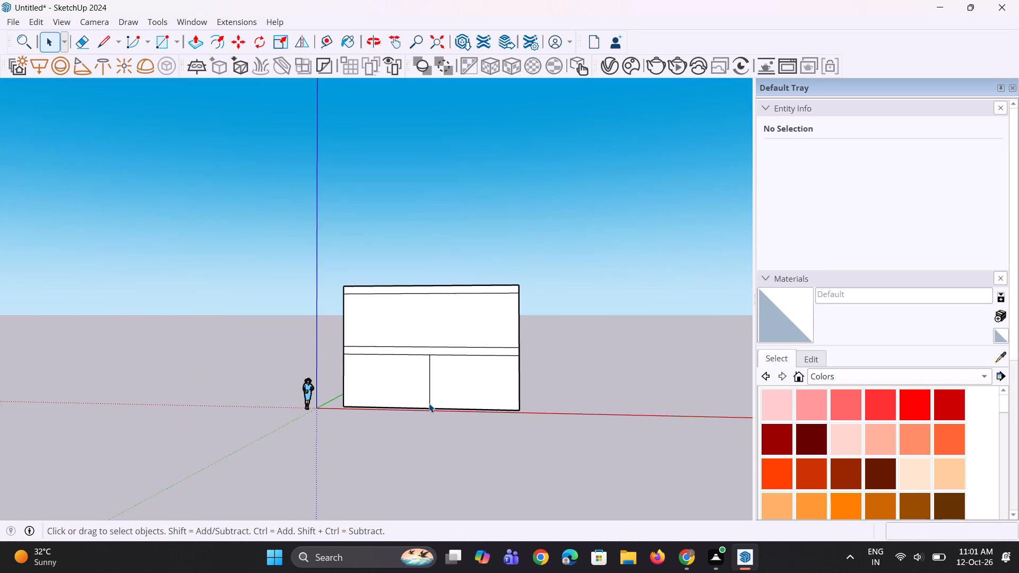
scroll(418, 395, "up", 2)
scroll(414, 385, "down", 2)
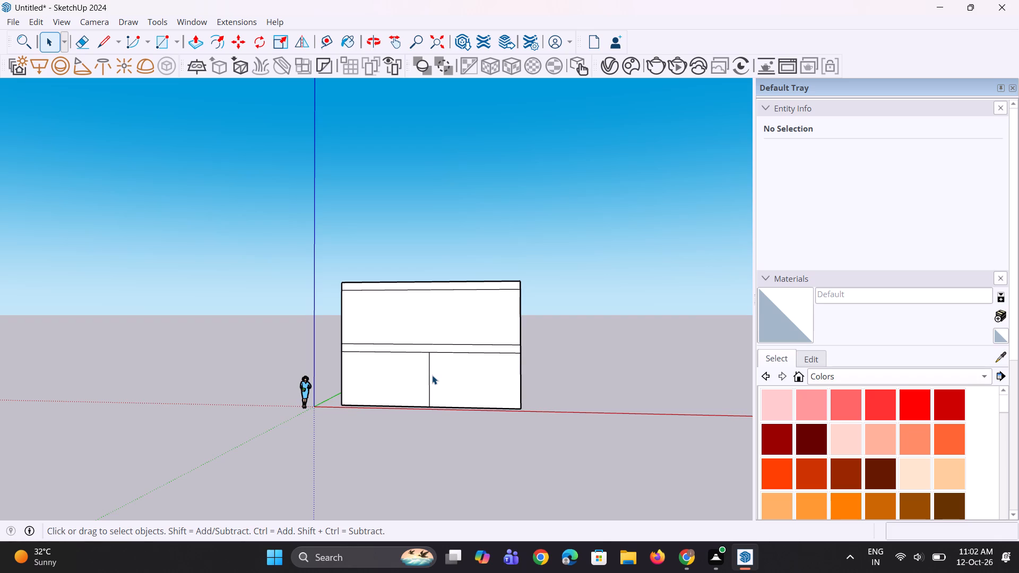
scroll(432, 375, "down", 10)
middle_click_drag(437, 377, 434, 408)
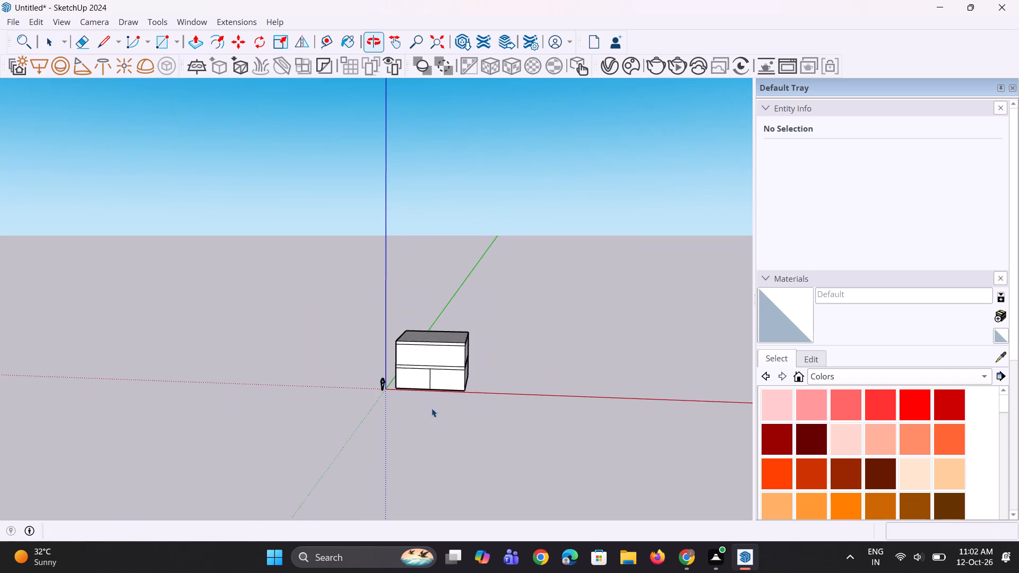
scroll(408, 362, "up", 15)
middle_click_drag(442, 449, 441, 427)
scroll(452, 396, "up", 3)
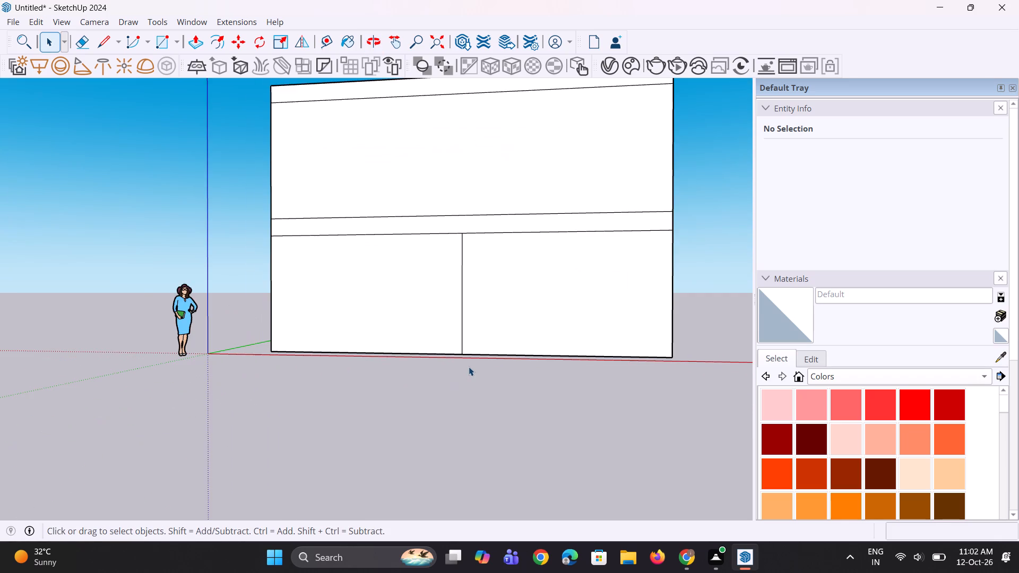
scroll(469, 365, "up", 1)
scroll(393, 398, "down", 4)
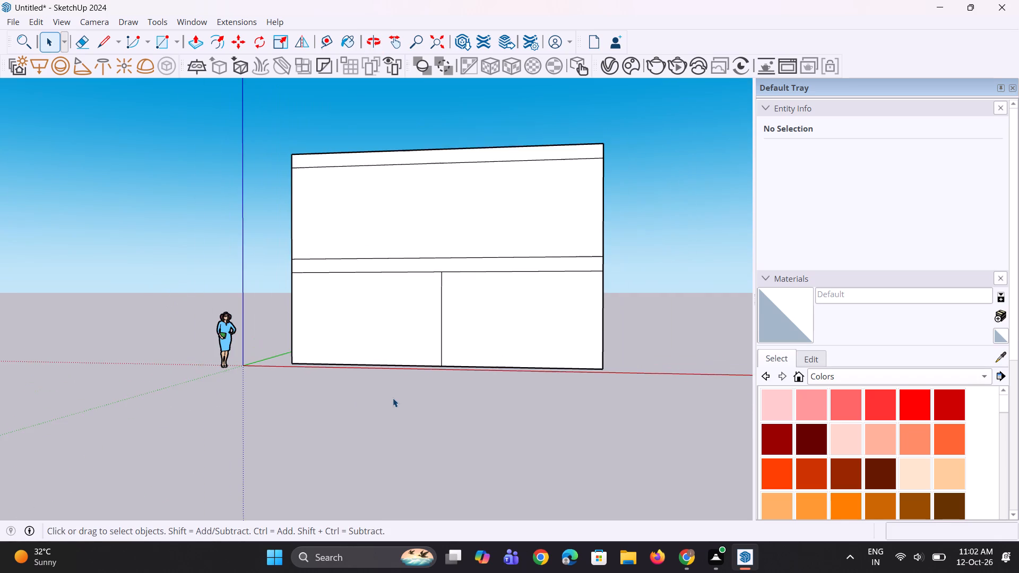
middle_click_drag(393, 398, 375, 378)
scroll(393, 398, "down", 1)
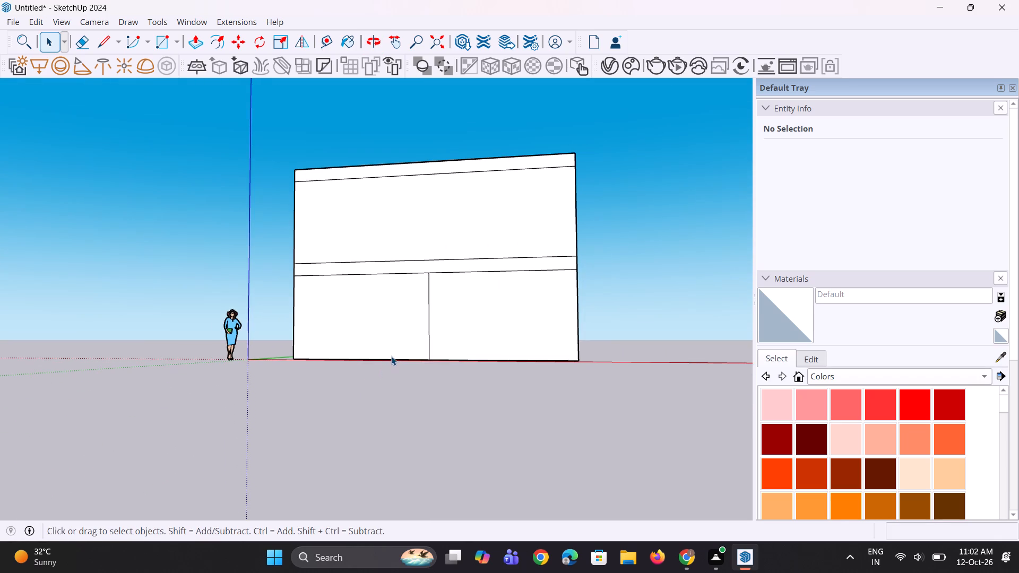
middle_click_drag(385, 363, 442, 403)
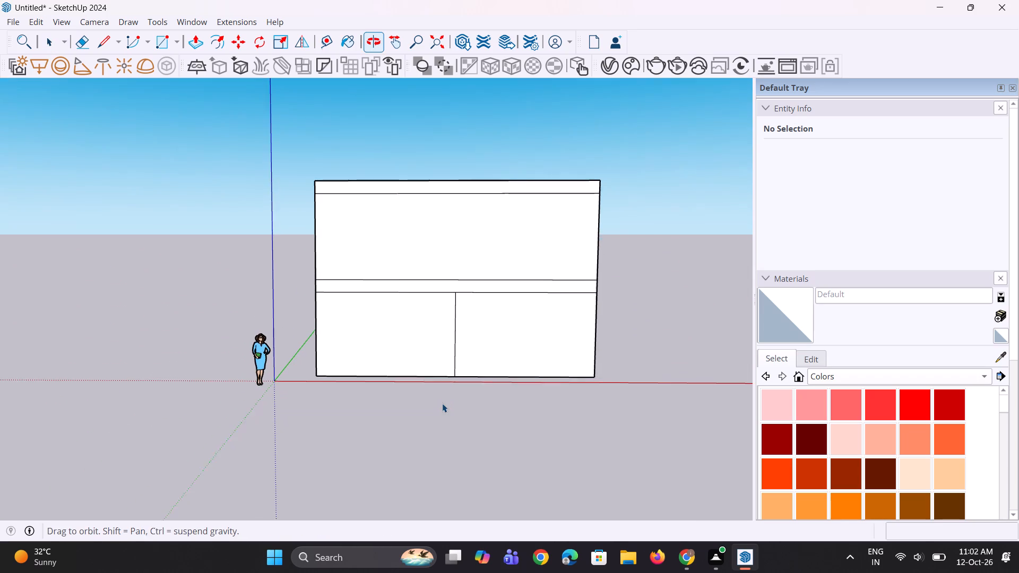
middle_click_drag(442, 403, 444, 404)
key("space")
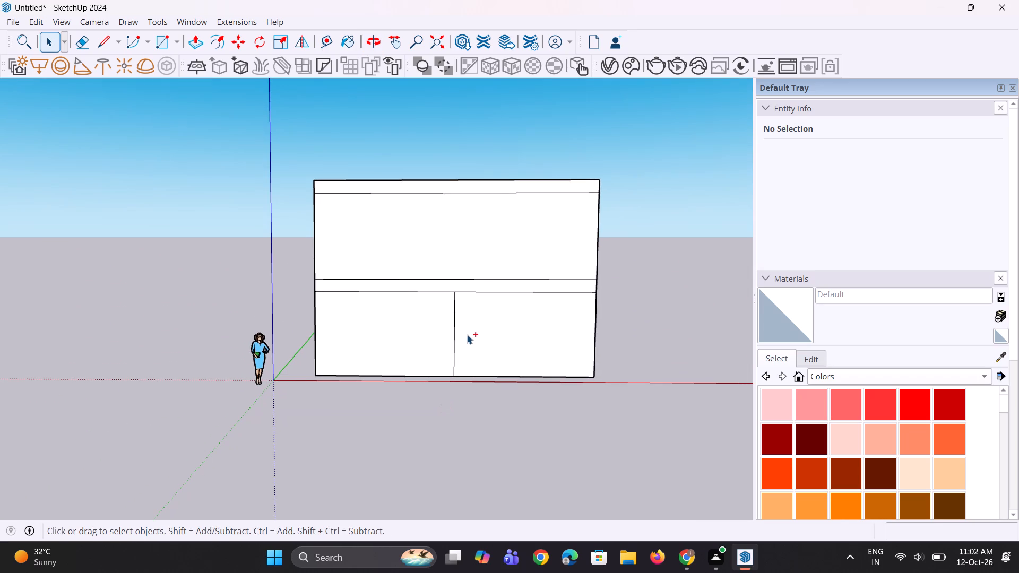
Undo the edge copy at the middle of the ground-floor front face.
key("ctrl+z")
Undo the stacked copy that forms the upper storey.
scroll(372, 419, "down", 5)
scroll(390, 331, "down", 3)
middle_click_drag(390, 331, 412, 401)
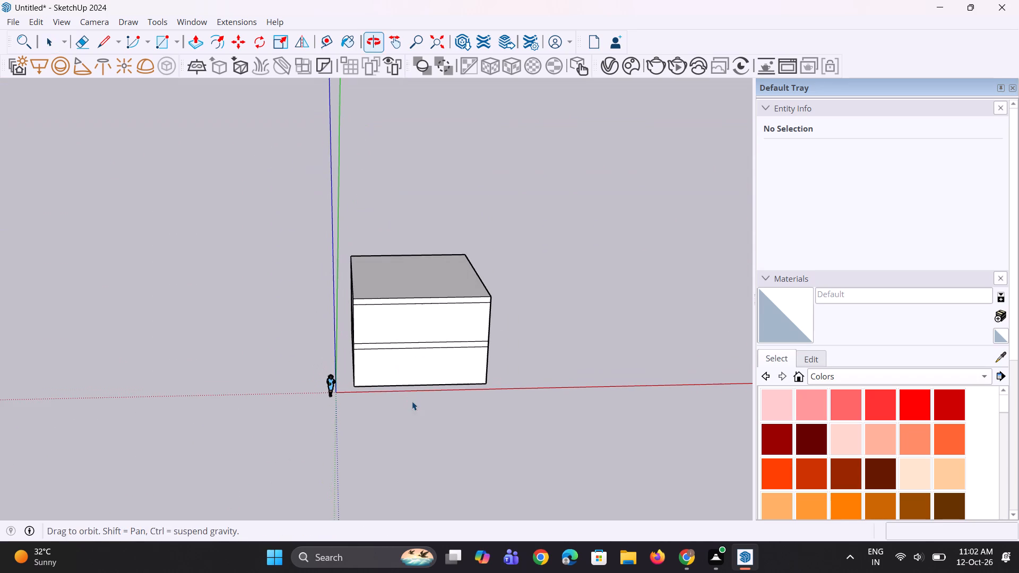
key("space")
key("space")
key("ctrl+z")
middle_click_drag(408, 386, 383, 377)
key("space")
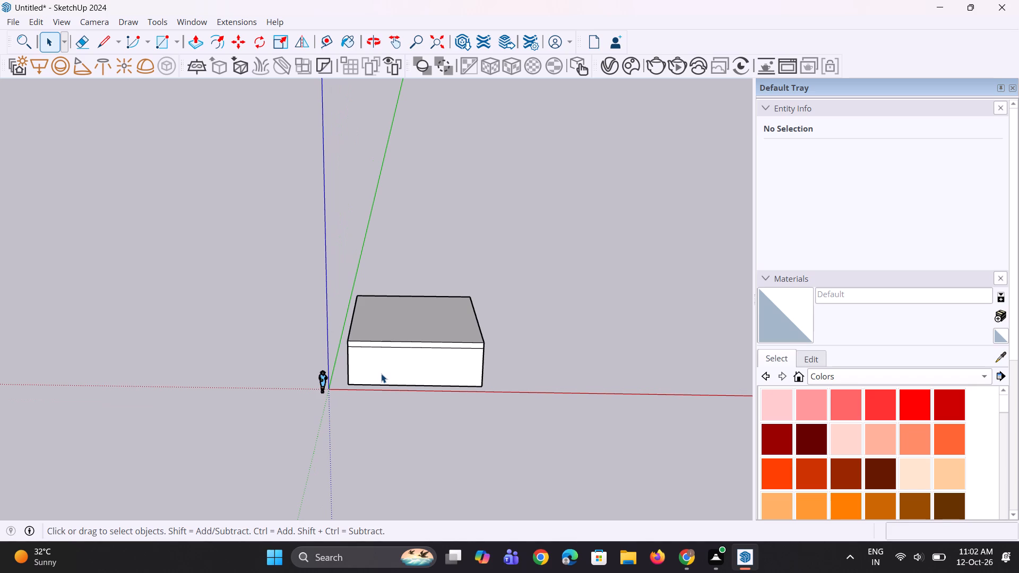
Select the whole block with its slab band and the scale figure, and stack two copies upward at 11' 5 11/16" spacing.
scroll(379, 374, "down", 4)
middle_click_drag(360, 395, 384, 366)
scroll(384, 366, "down", 1)
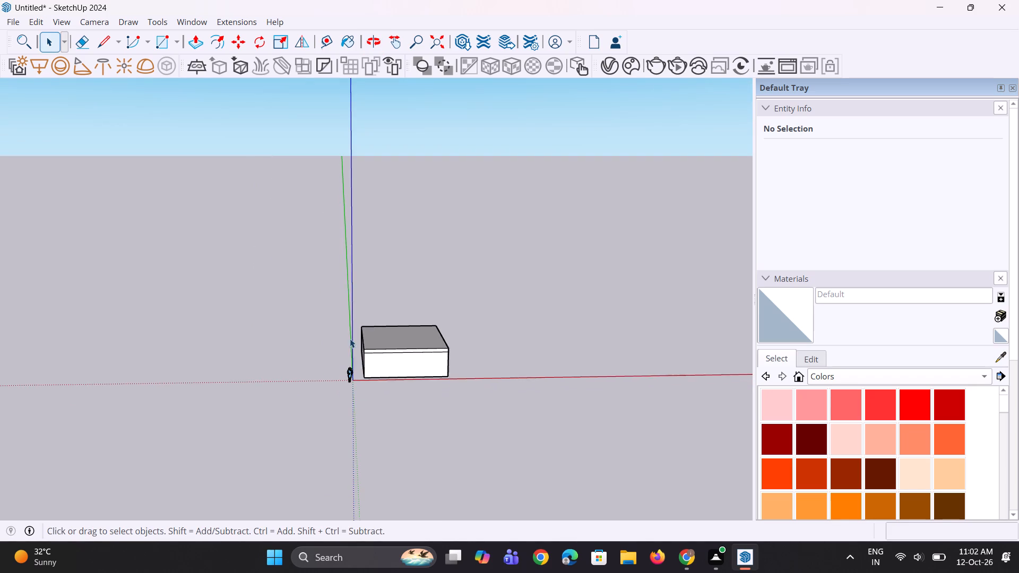
scroll(351, 328, "up", 8)
left_click_drag(293, 249, 680, 452)
scroll(594, 438, "up", 2)
key("m")
scroll(581, 439, "up", 3)
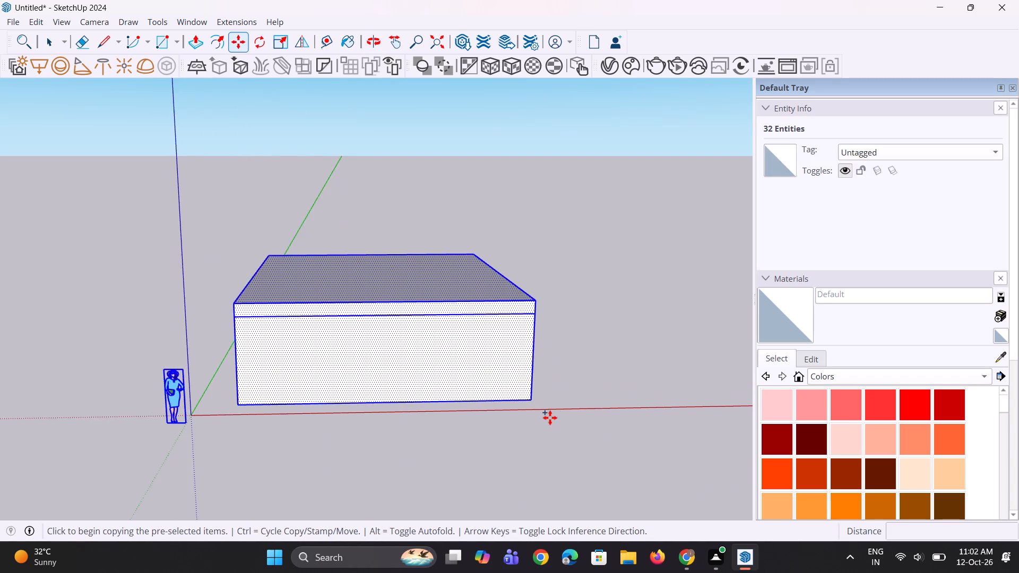
scroll(545, 418, "up", 4)
left_click(522, 392)
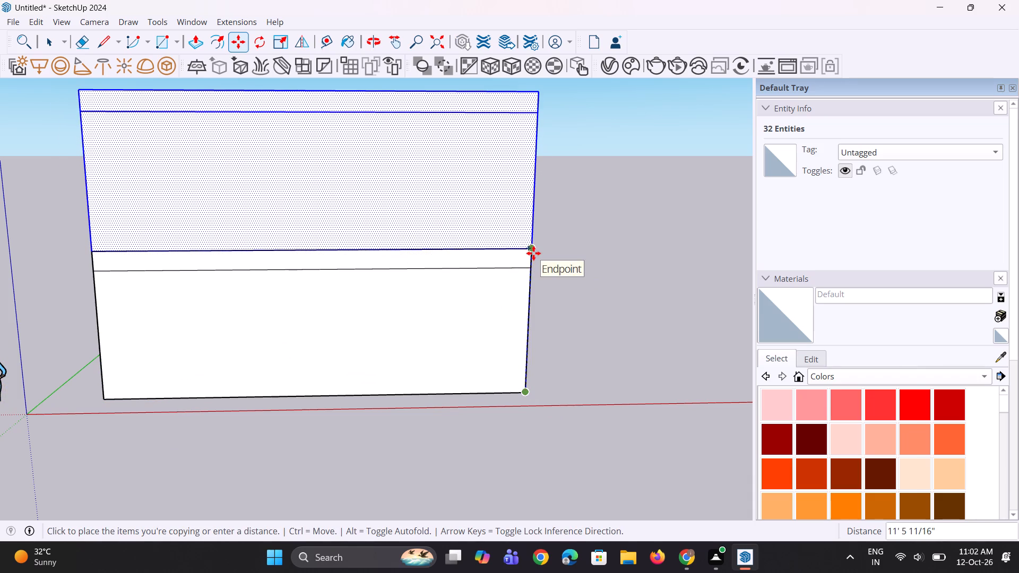
left_click(533, 253)
type("*2")
key("Return")
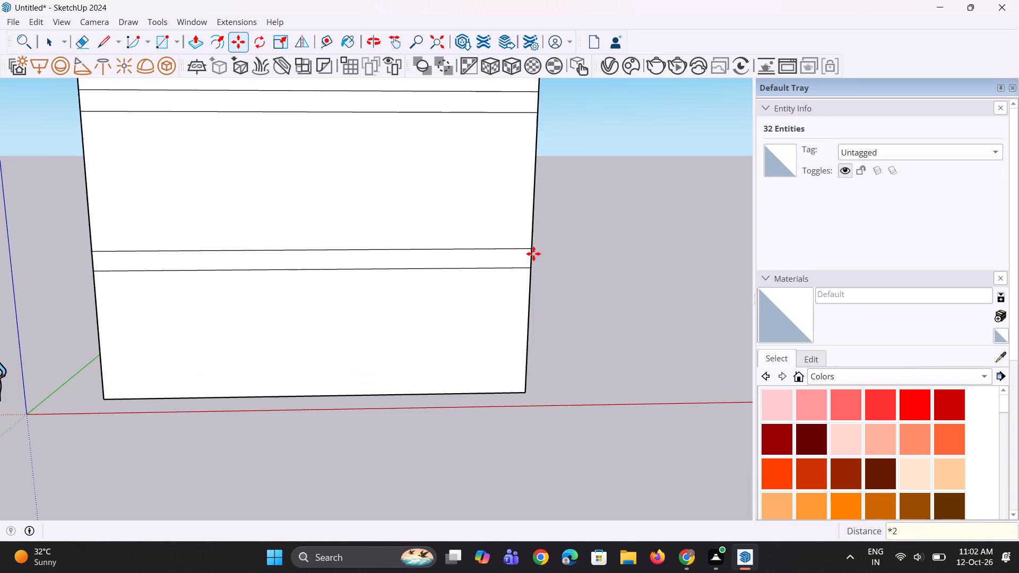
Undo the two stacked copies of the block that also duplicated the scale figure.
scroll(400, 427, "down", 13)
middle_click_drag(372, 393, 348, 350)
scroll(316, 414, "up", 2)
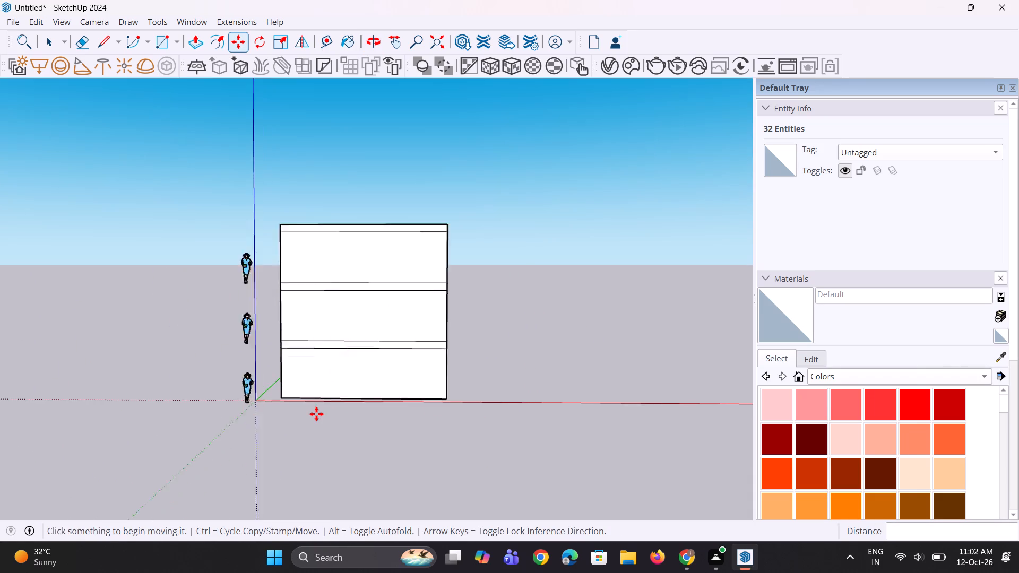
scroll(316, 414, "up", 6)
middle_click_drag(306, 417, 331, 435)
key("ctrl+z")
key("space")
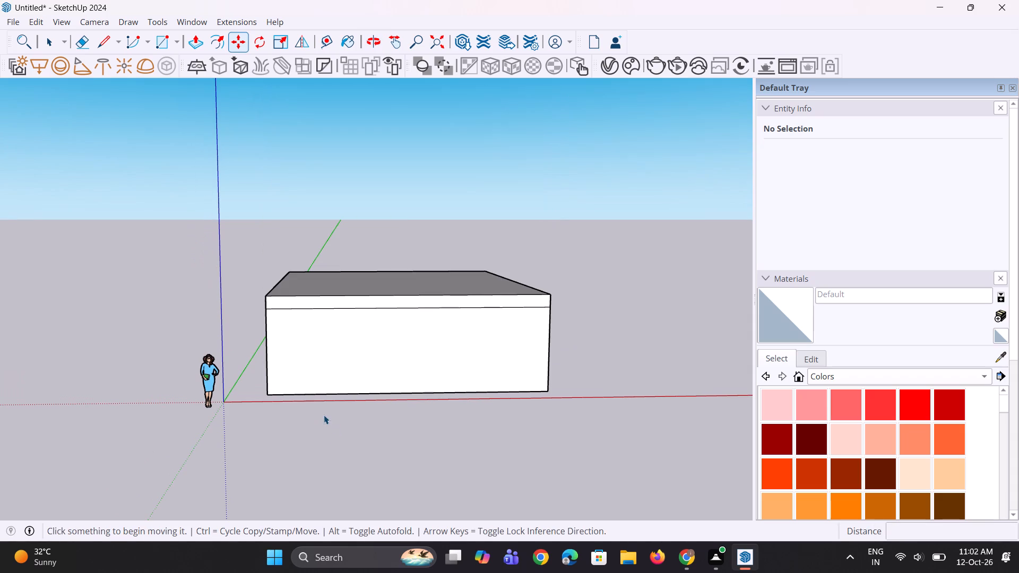
Select the whole block with its slab band, without the scale figure, and stack two copies upward at 11' 5 11/16" spacing.
key("space")
middle_click_drag(284, 375, 313, 450)
scroll(249, 254, "down", 5)
scroll(376, 452, "up", 1)
middle_click_drag(376, 452, 350, 430)
middle_click_drag(353, 434, 383, 483)
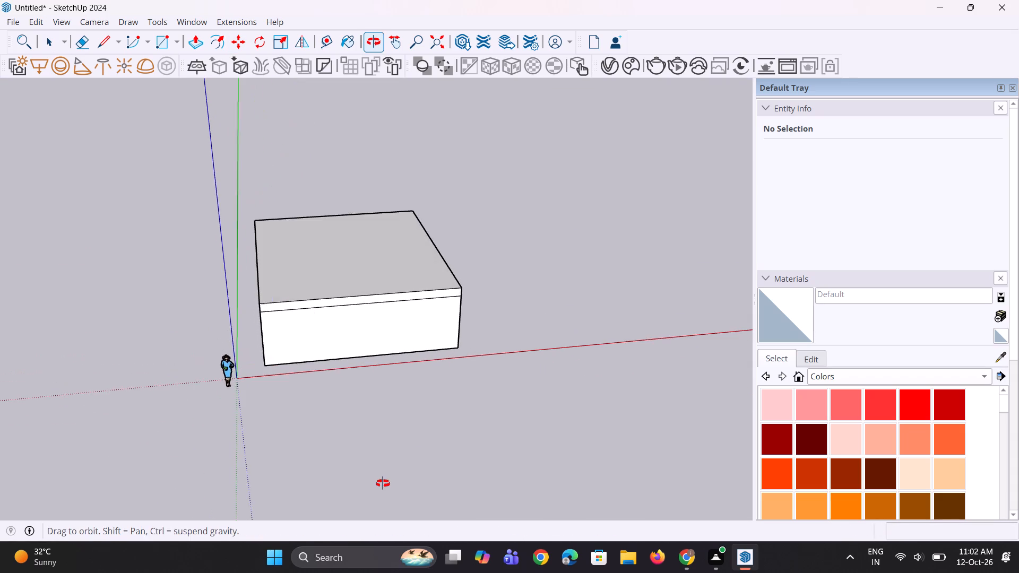
middle_click_drag(383, 483, 383, 482)
scroll(304, 344, "up", 4)
left_click_drag(188, 146, 483, 375)
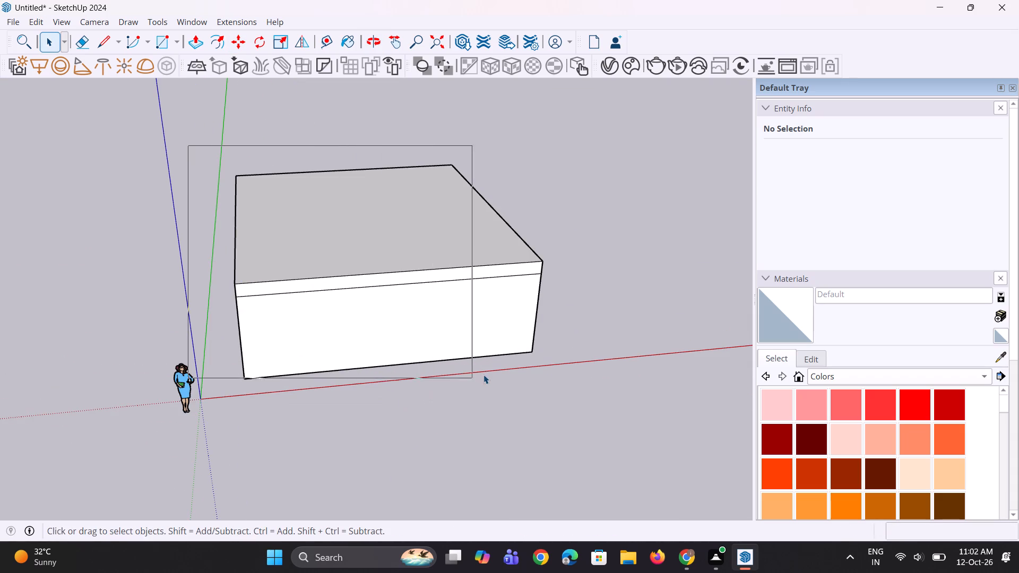
left_click_drag(483, 375, 579, 387)
middle_click_drag(579, 387, 466, 373)
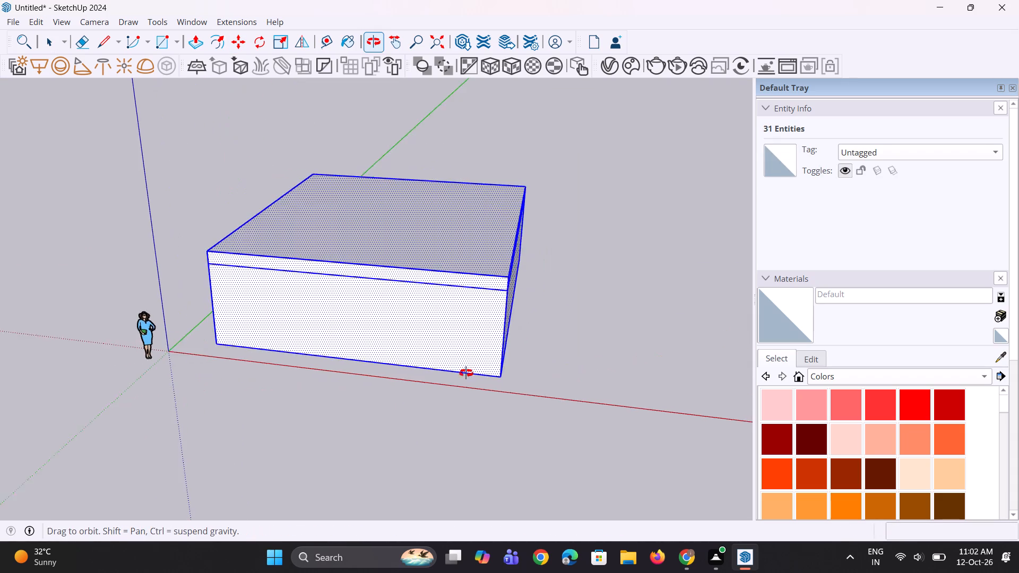
middle_click_drag(466, 373, 521, 379)
key("m")
scroll(513, 382, "up", 2)
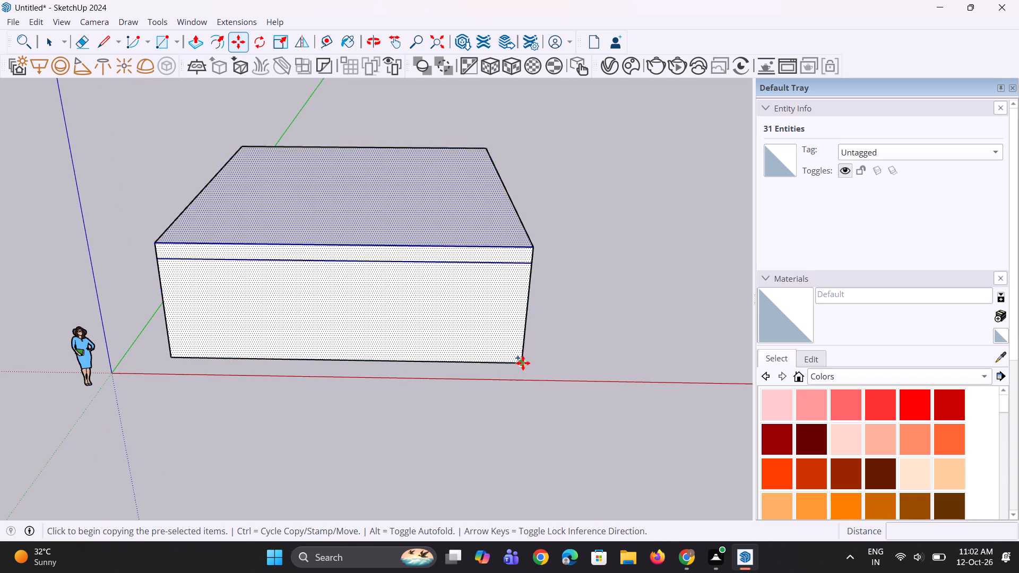
left_click(523, 363)
left_click(532, 251)
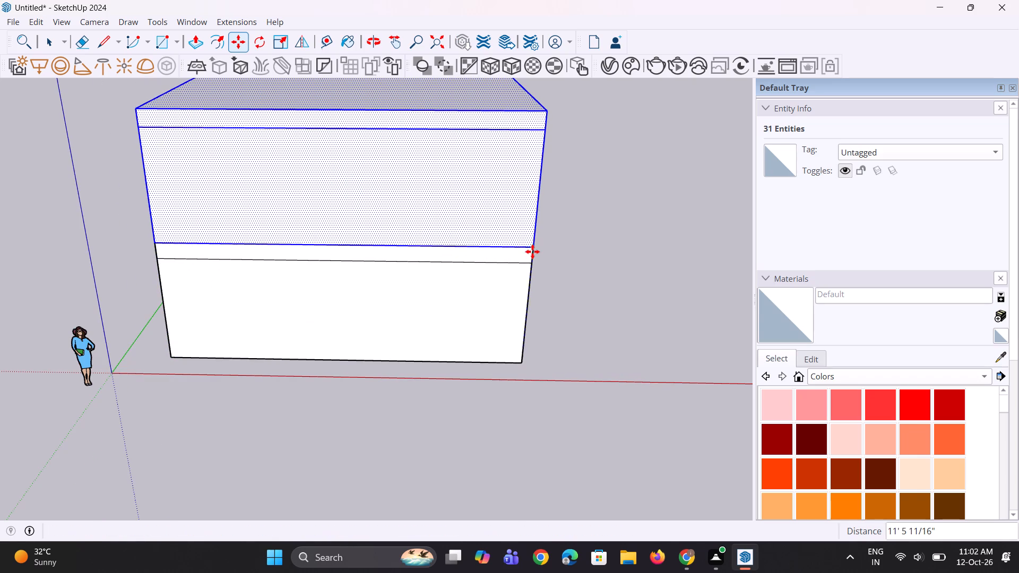
type("*2")
key("Return")
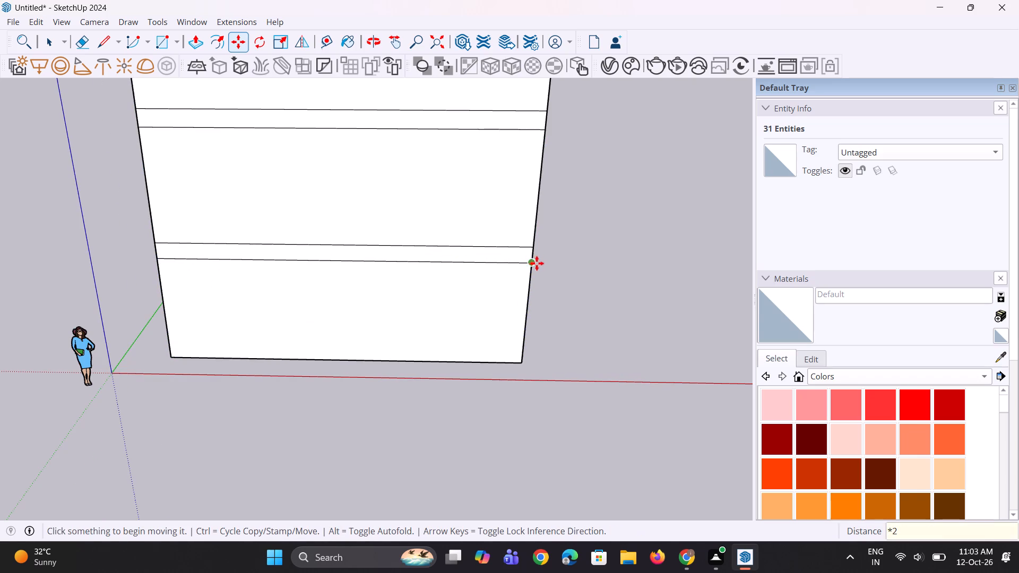
scroll(500, 372, "down", 10)
middle_click_drag(492, 376, 497, 332)
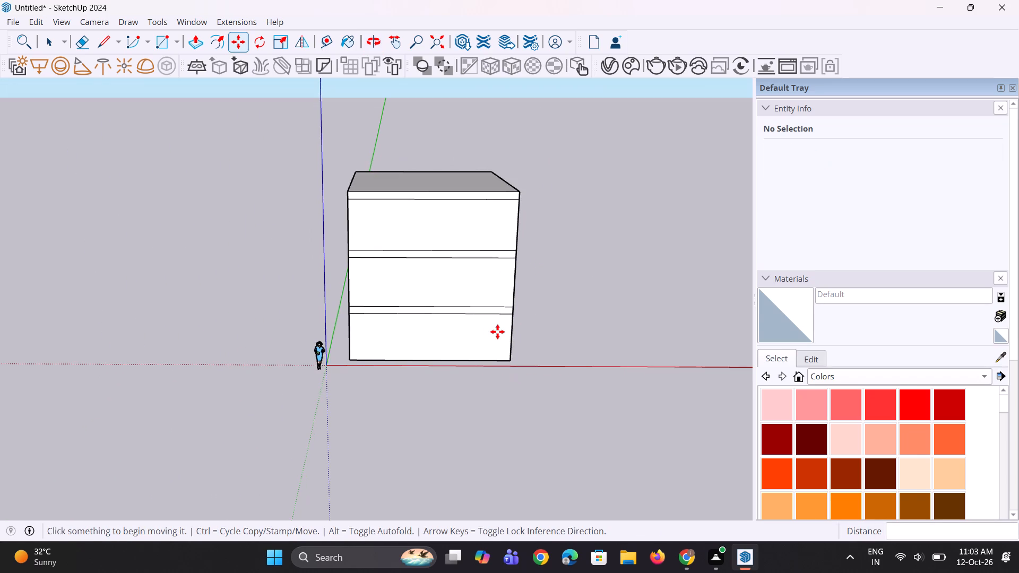
key("space")
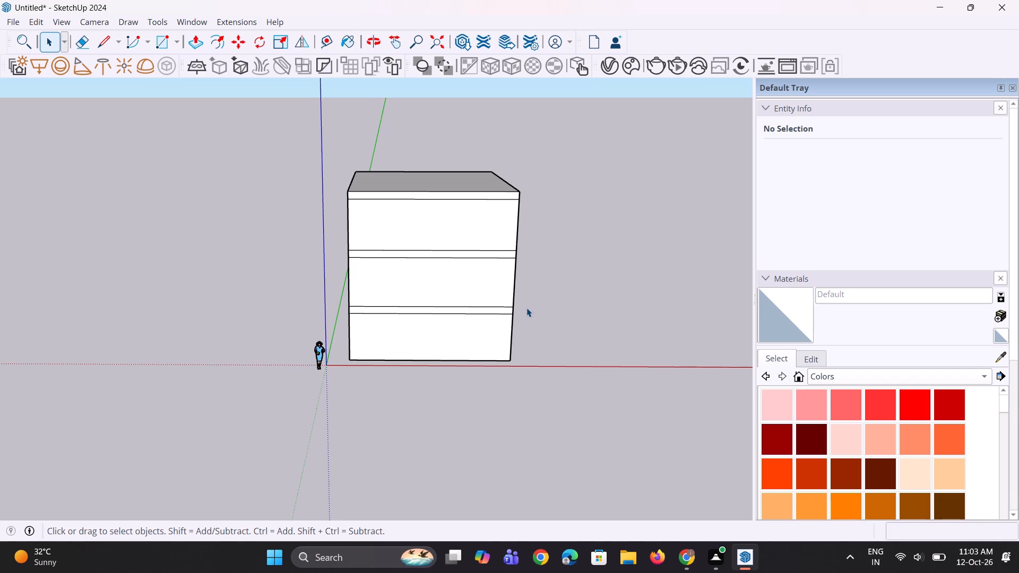
Examine the three-storey massing and its slab bands from several angles and distances.
scroll(523, 326, "down", 4)
middle_click_drag(523, 326, 686, 368)
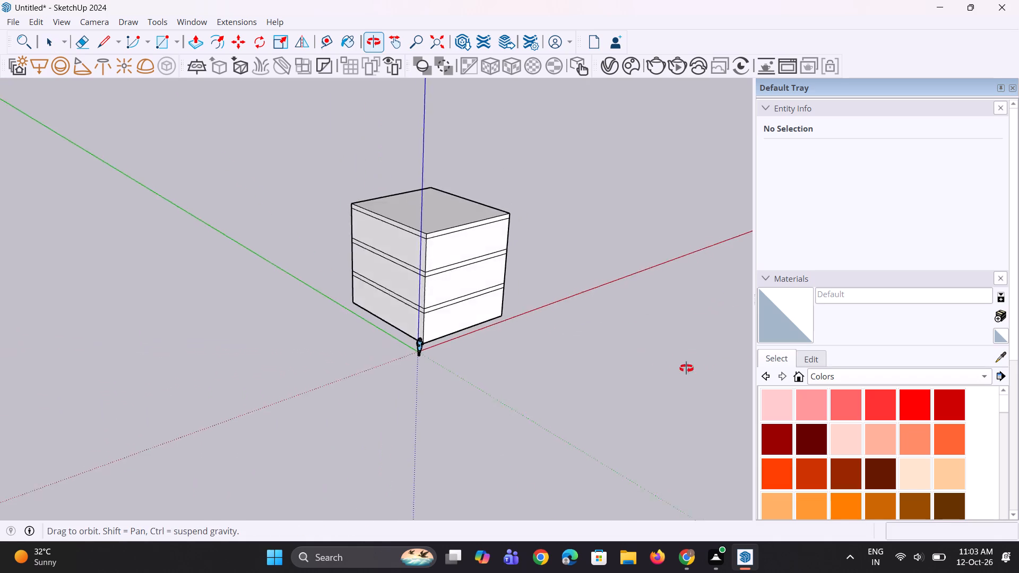
middle_click_drag(686, 368, 462, 355)
scroll(526, 295, "up", 5)
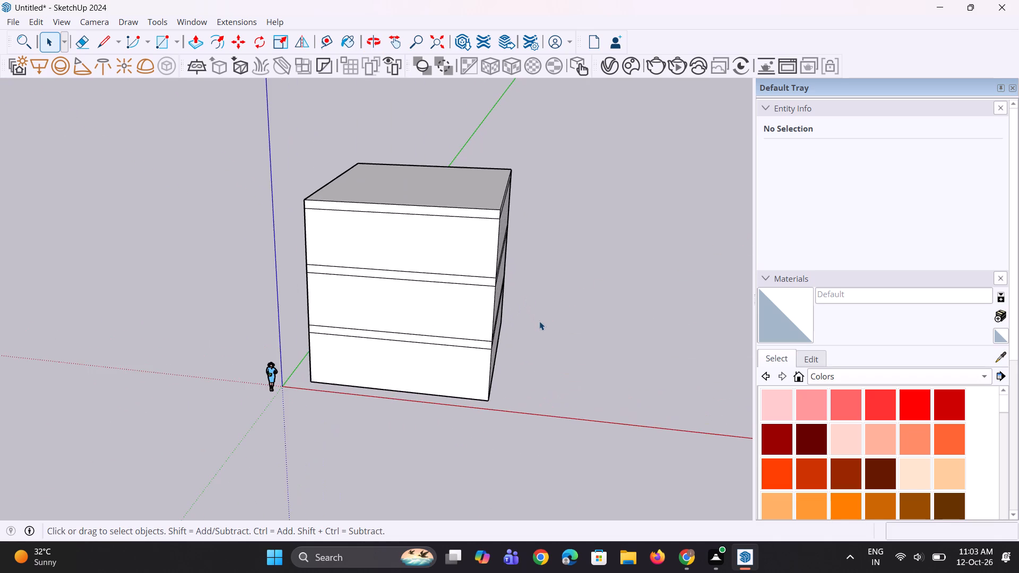
scroll(500, 342, "down", 4)
middle_click_drag(508, 336, 552, 307)
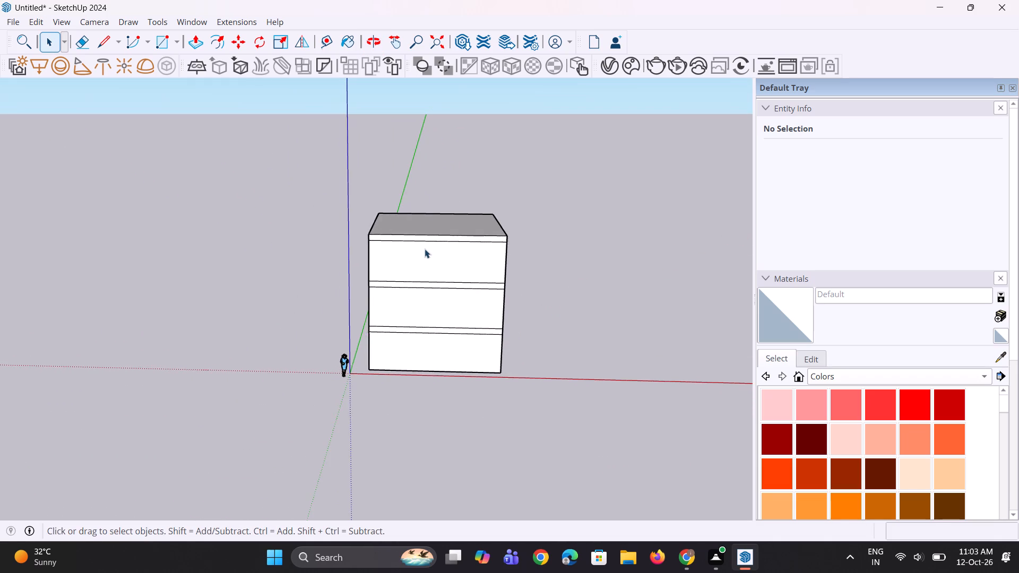
scroll(425, 249, "up", 3)
scroll(444, 323, "up", 3)
middle_click_drag(410, 346, 449, 337)
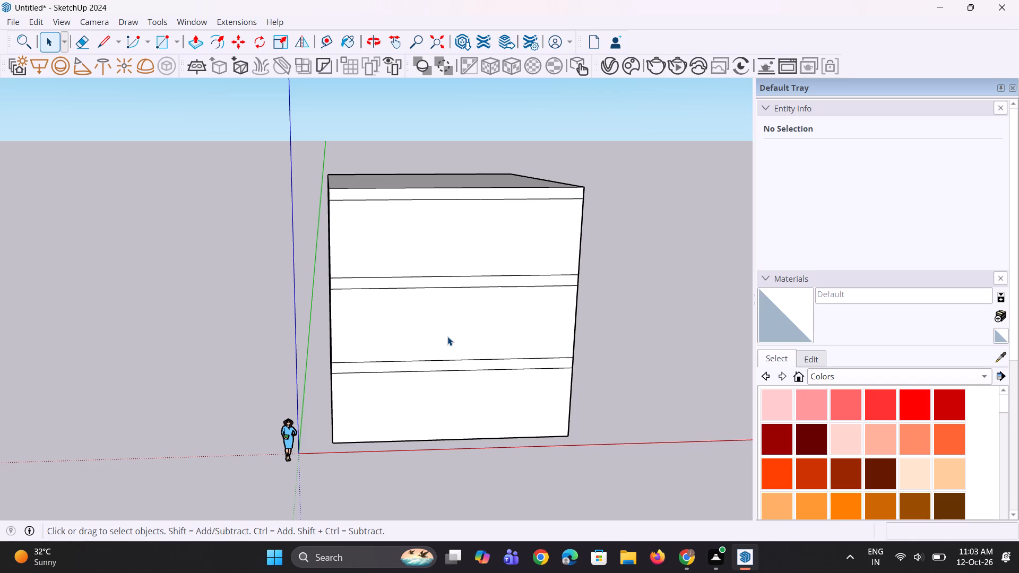
scroll(368, 327, "down", 4)
middle_click_drag(365, 334, 380, 367)
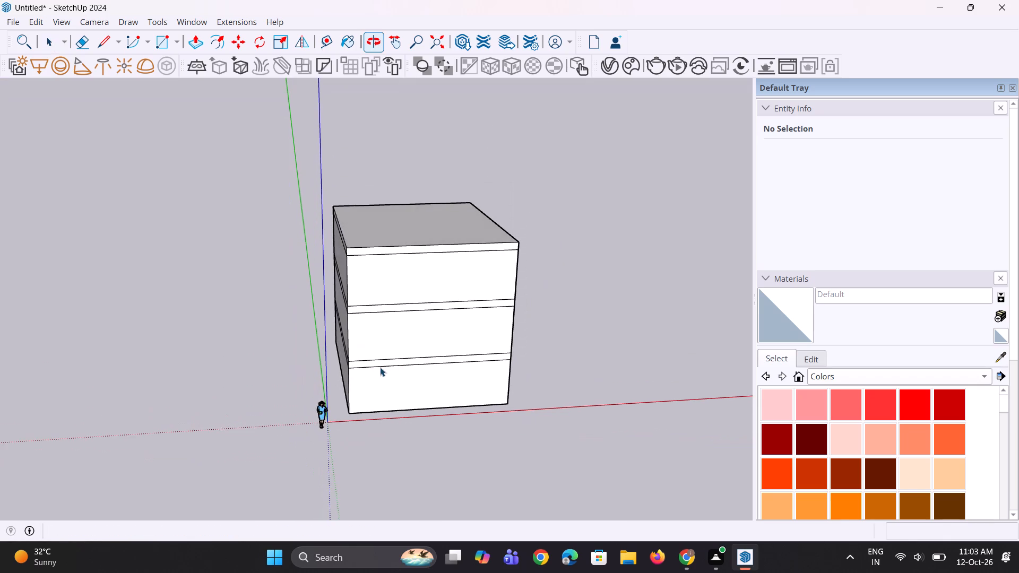
scroll(545, 357, "up", 2)
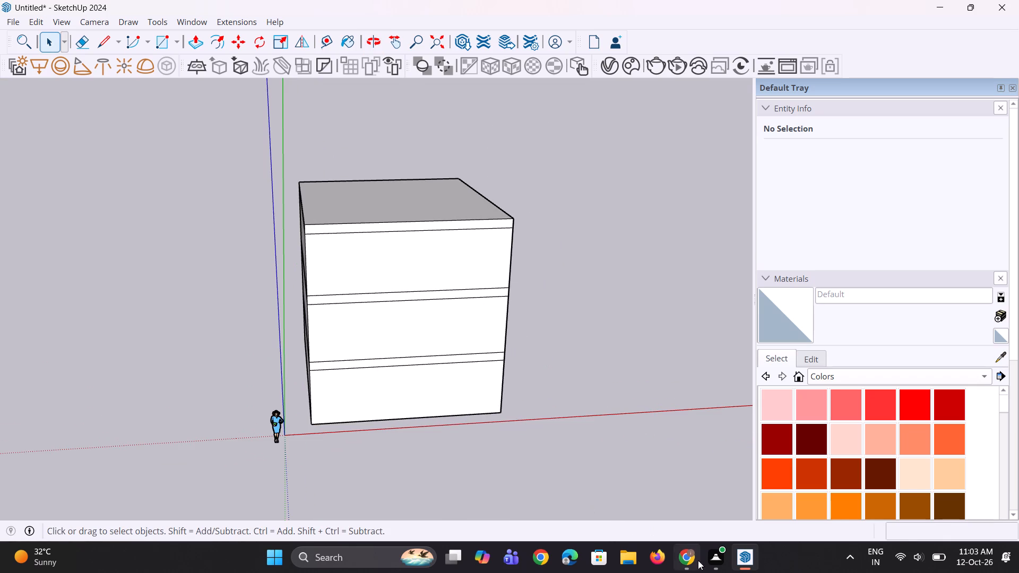
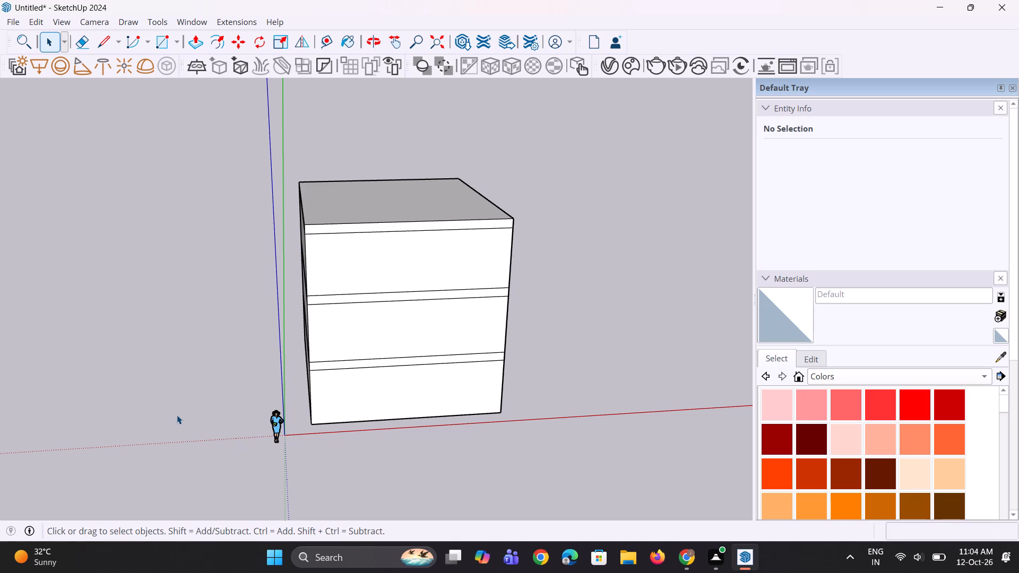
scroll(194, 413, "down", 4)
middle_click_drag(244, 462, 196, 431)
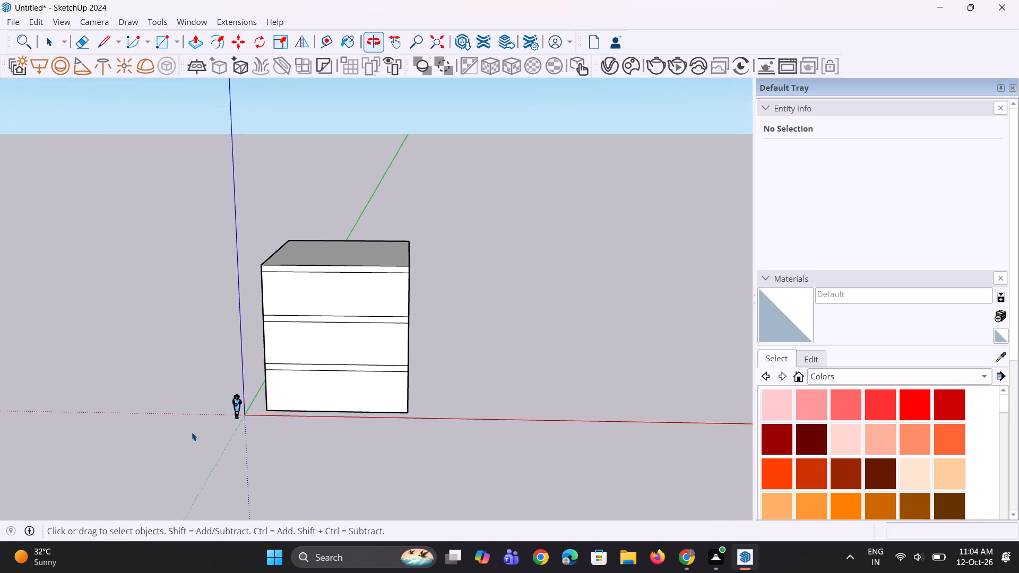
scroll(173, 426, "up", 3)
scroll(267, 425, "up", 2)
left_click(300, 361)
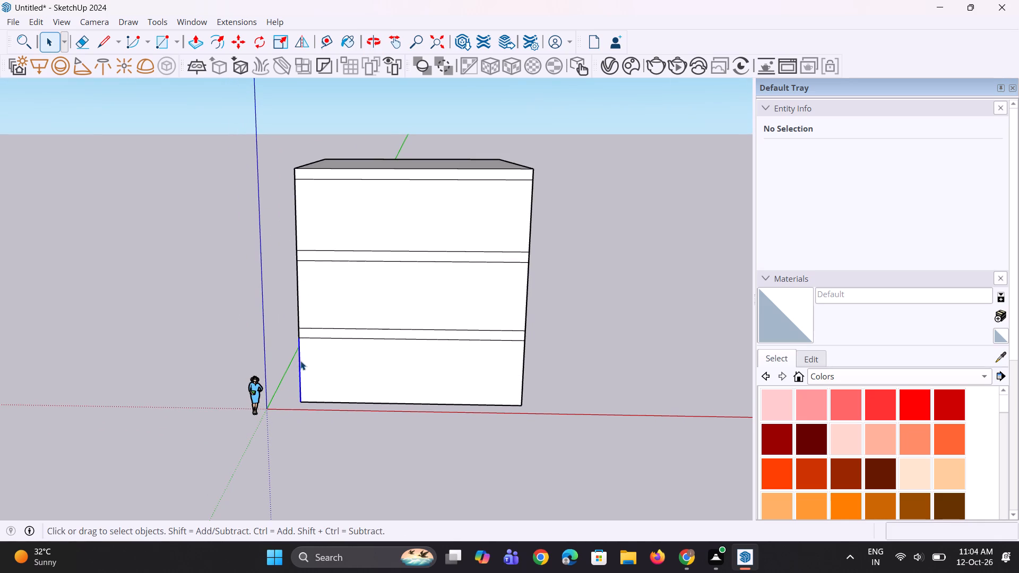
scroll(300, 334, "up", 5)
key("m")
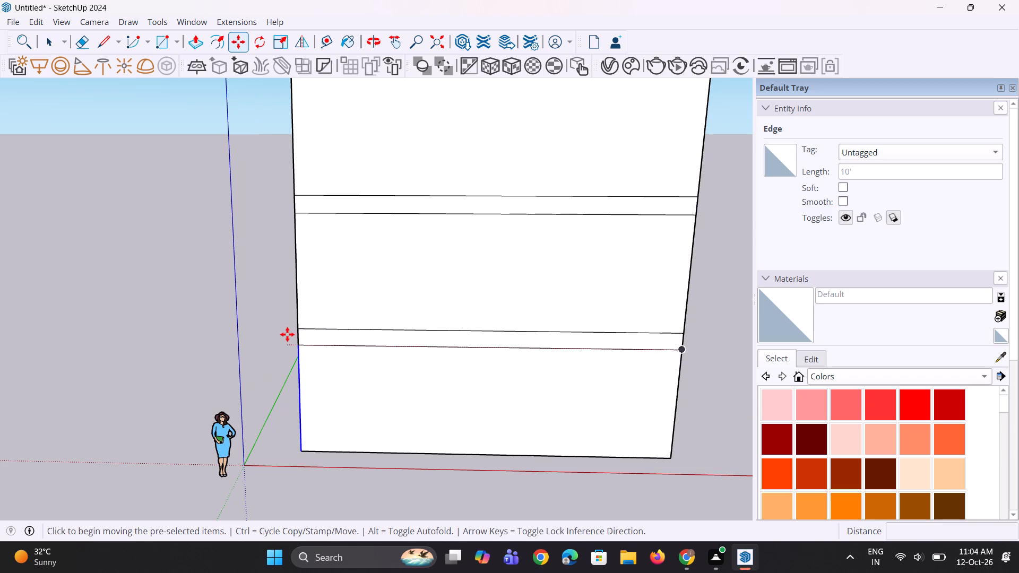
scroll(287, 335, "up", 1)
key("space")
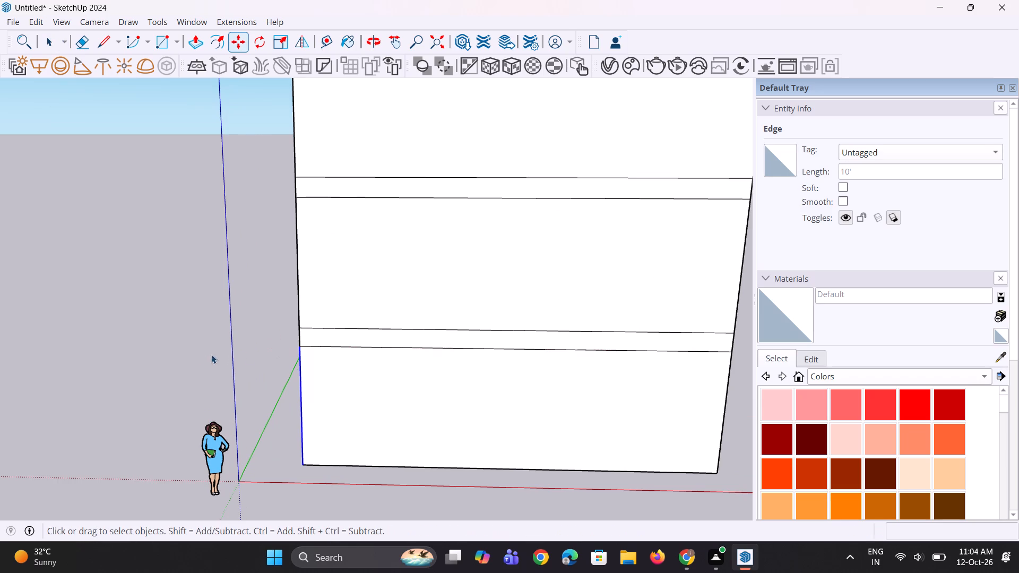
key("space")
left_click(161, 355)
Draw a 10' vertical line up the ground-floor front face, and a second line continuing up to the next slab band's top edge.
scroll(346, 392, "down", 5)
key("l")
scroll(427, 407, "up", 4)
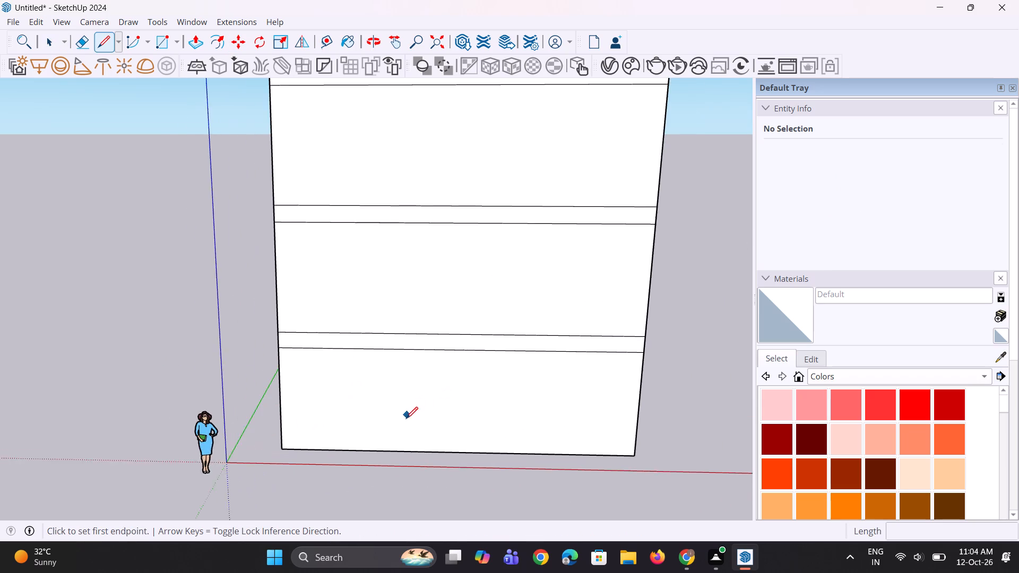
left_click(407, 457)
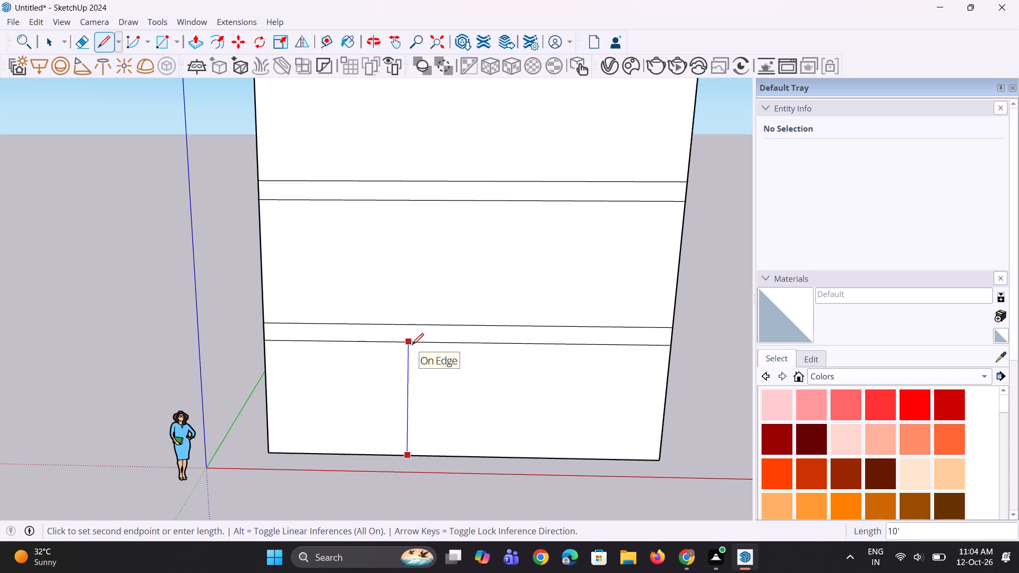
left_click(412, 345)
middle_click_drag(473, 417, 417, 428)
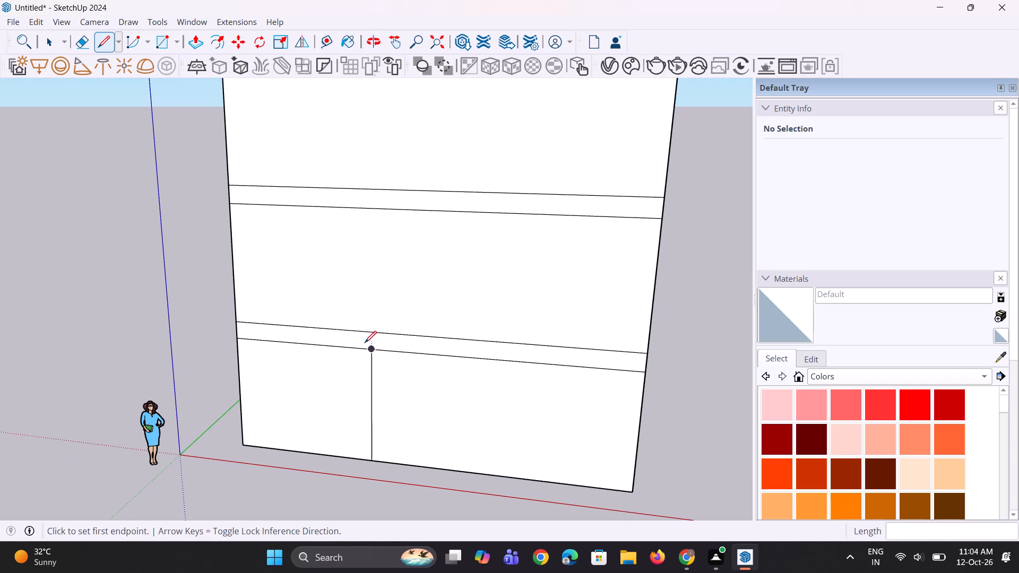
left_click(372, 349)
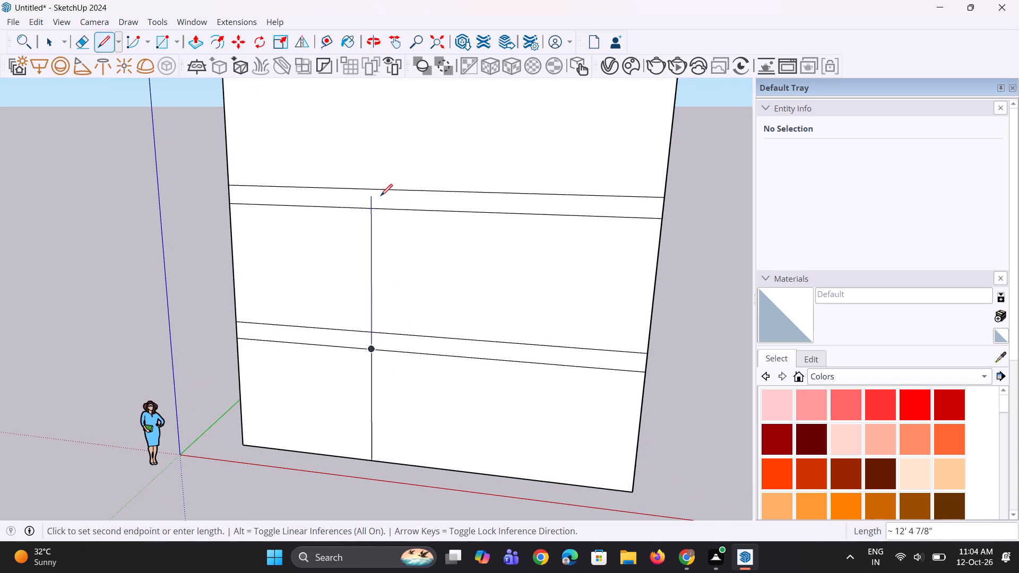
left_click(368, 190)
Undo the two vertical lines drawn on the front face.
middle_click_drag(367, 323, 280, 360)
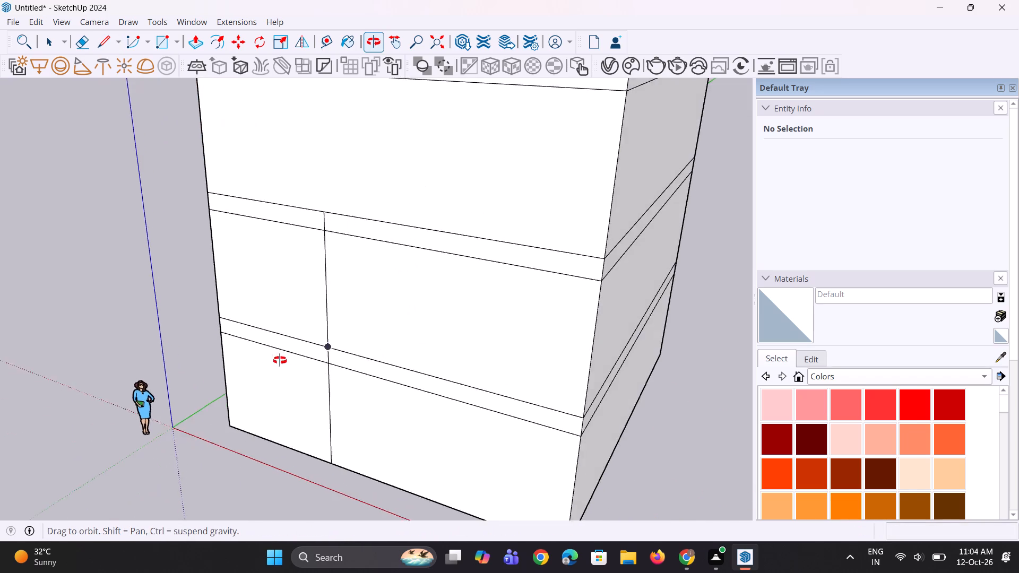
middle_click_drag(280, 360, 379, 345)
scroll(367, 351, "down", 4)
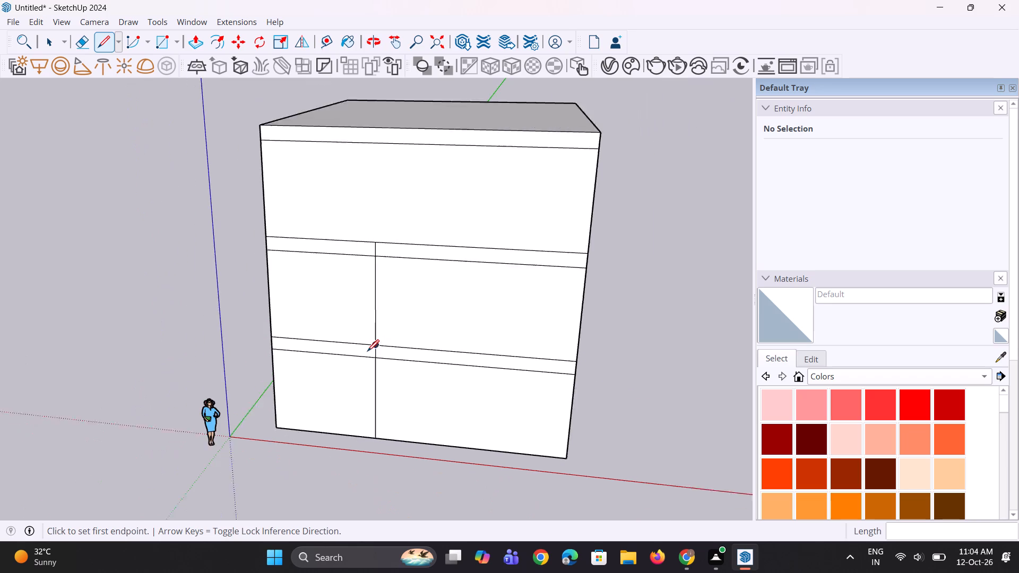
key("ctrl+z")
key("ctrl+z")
Select the three storey-height edges at the front-left corner, without the slab-band edges, and copy them about 15' along the front face.
middle_click_drag(400, 396, 413, 385)
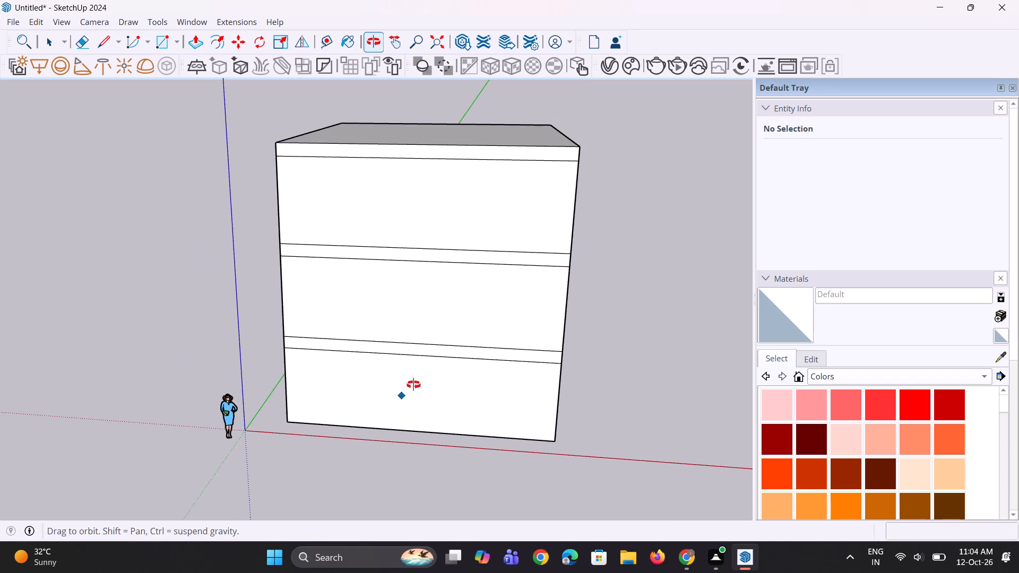
key("space")
middle_click_drag(413, 385, 413, 384)
key("space")
scroll(327, 447, "up", 4)
middle_click_drag(343, 420, 357, 414)
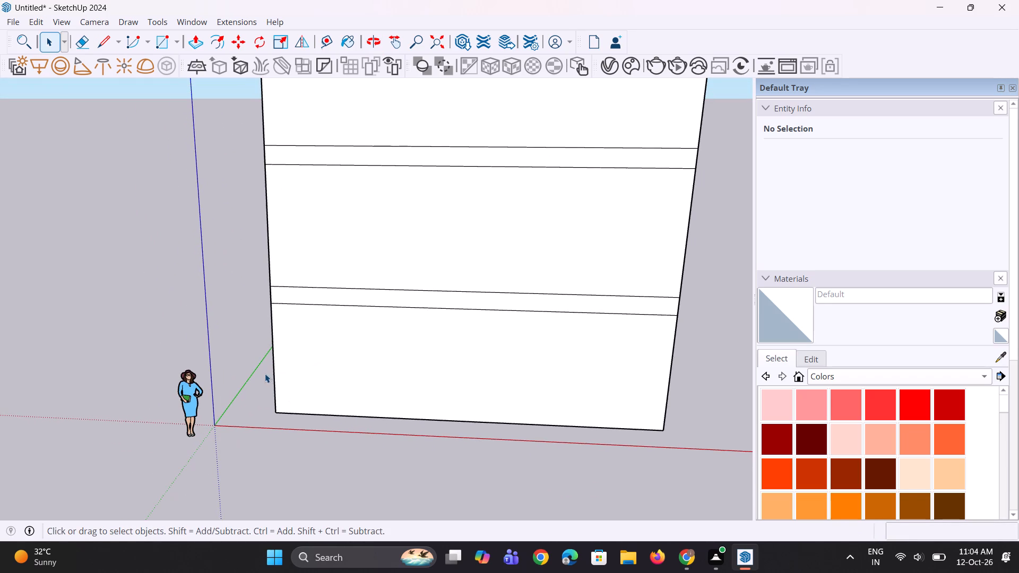
left_click(275, 374)
scroll(255, 239, "up", 1, "ctrl")
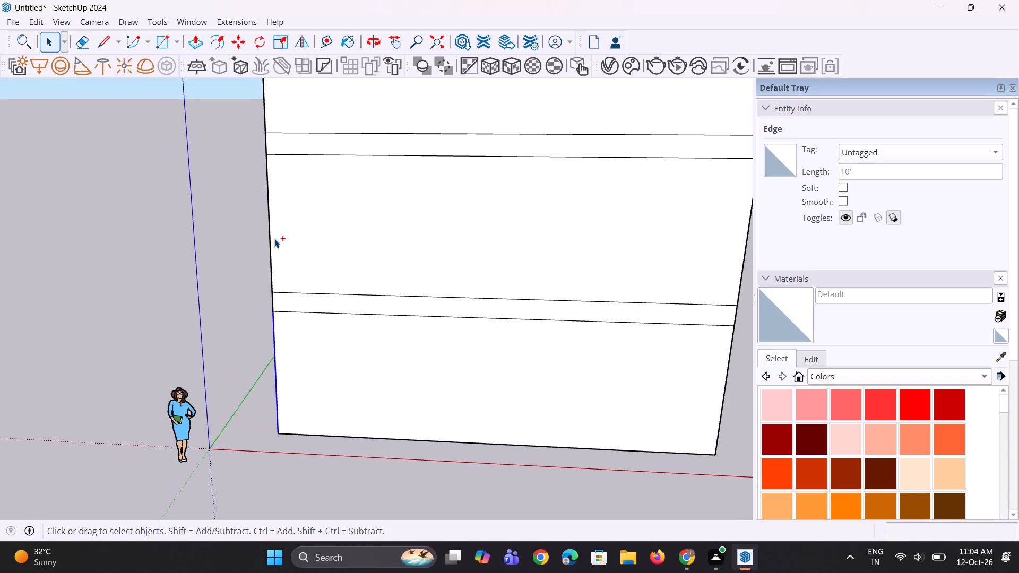
left_click(271, 236, "ctrl")
scroll(293, 309, "down", 5)
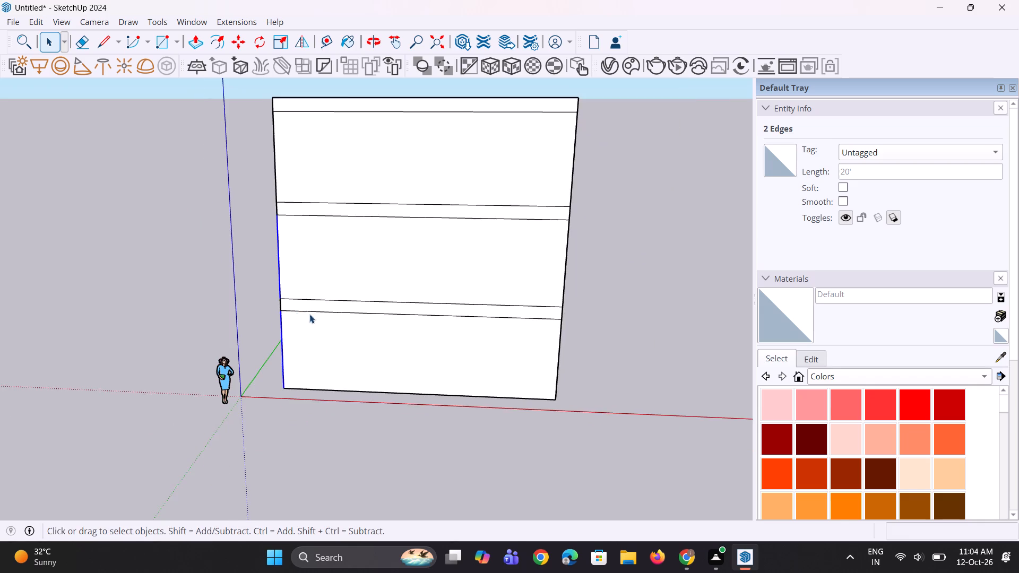
middle_click_drag(326, 312, 360, 302)
scroll(301, 164, "up", 2)
left_click(286, 157, "ctrl")
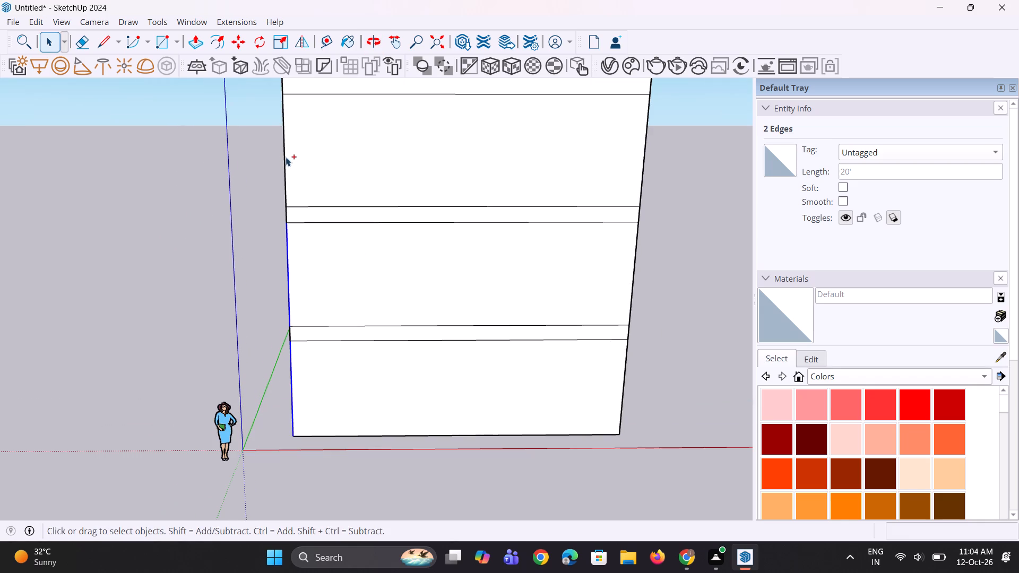
scroll(283, 314, "down", 4)
scroll(322, 437, "up", 4)
key("m")
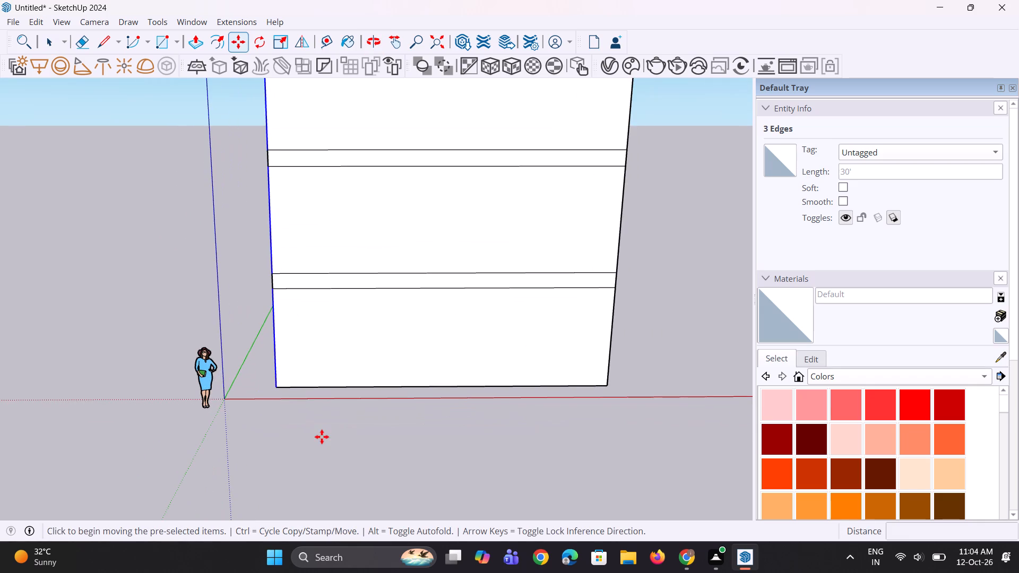
scroll(277, 392, "up", 3)
left_click(273, 385)
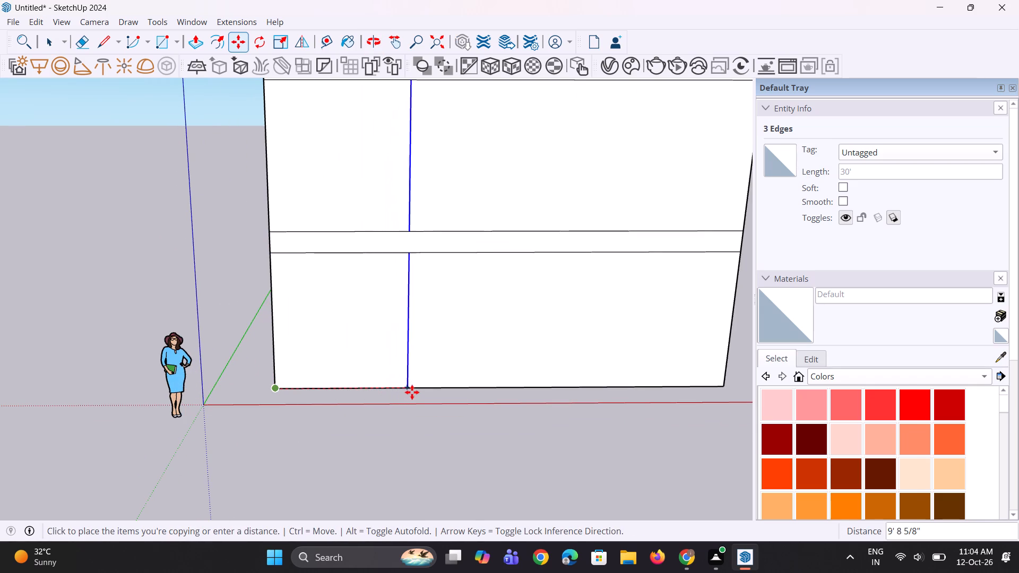
left_click(481, 395)
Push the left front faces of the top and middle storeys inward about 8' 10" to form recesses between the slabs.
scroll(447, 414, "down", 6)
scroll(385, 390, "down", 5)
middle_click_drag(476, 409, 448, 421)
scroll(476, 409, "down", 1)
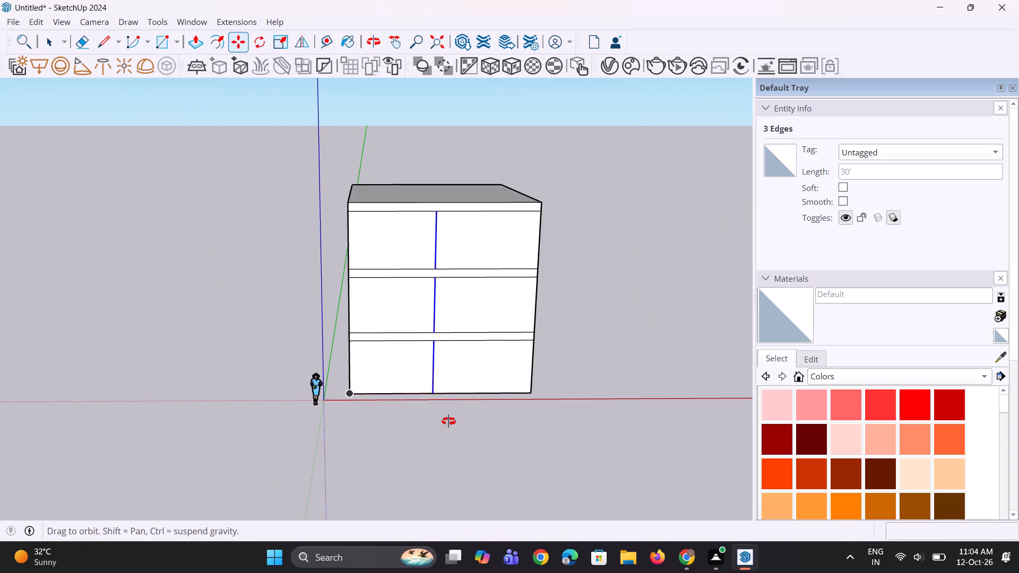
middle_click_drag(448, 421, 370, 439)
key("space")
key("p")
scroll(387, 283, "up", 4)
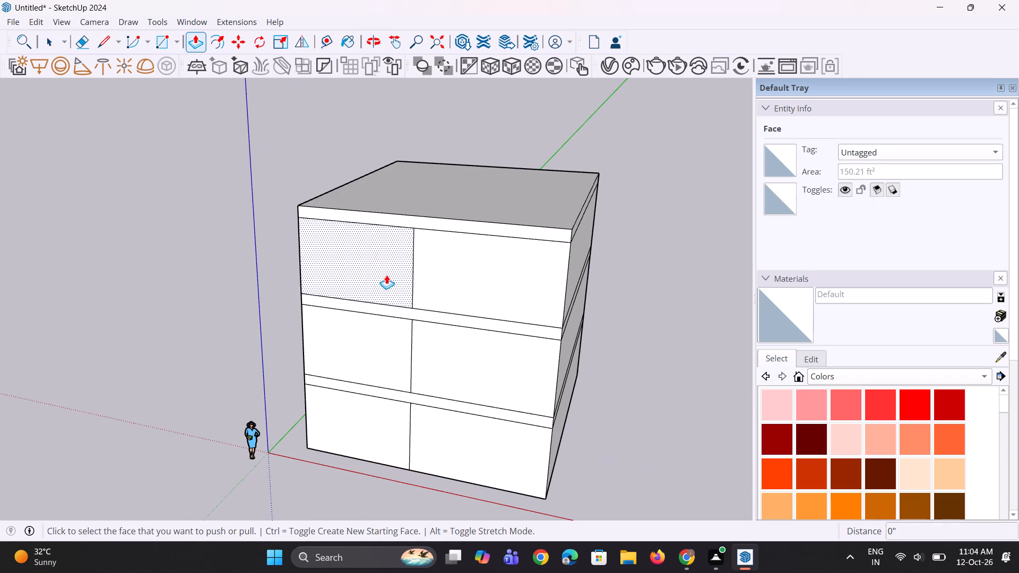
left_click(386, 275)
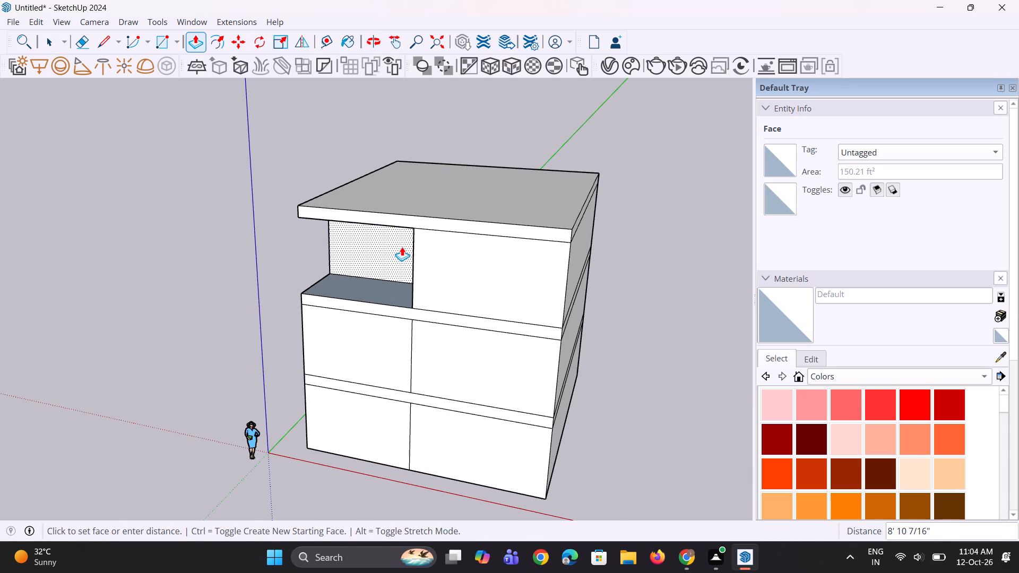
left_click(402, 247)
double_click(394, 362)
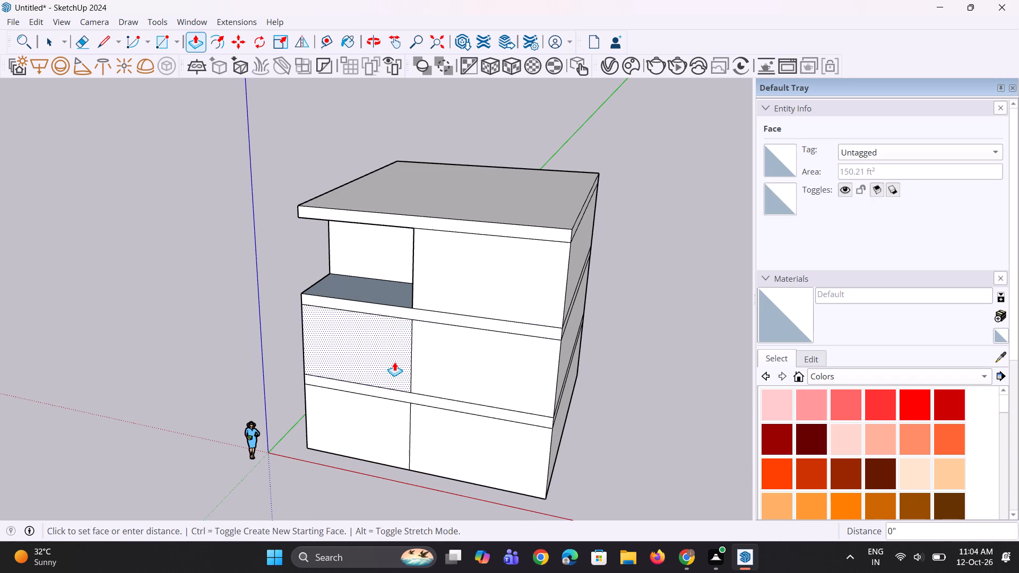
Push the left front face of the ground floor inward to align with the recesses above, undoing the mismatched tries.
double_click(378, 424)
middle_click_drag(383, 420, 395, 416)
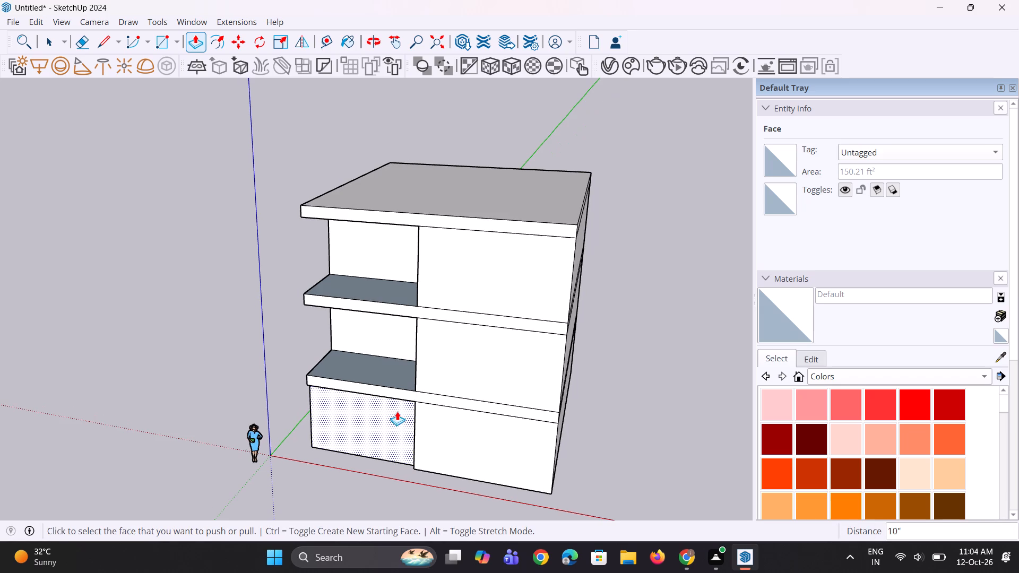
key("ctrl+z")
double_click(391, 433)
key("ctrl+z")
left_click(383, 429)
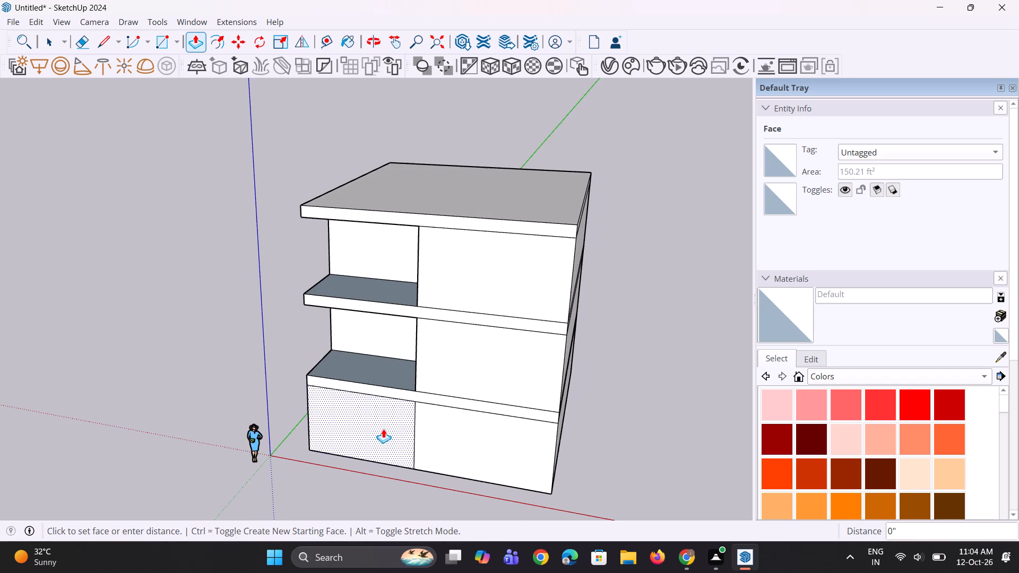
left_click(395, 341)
Examine the recessed bays and projecting slabs from the front, the side and close up at the top storey.
middle_click_drag(357, 464, 477, 357)
scroll(434, 337, "down", 5)
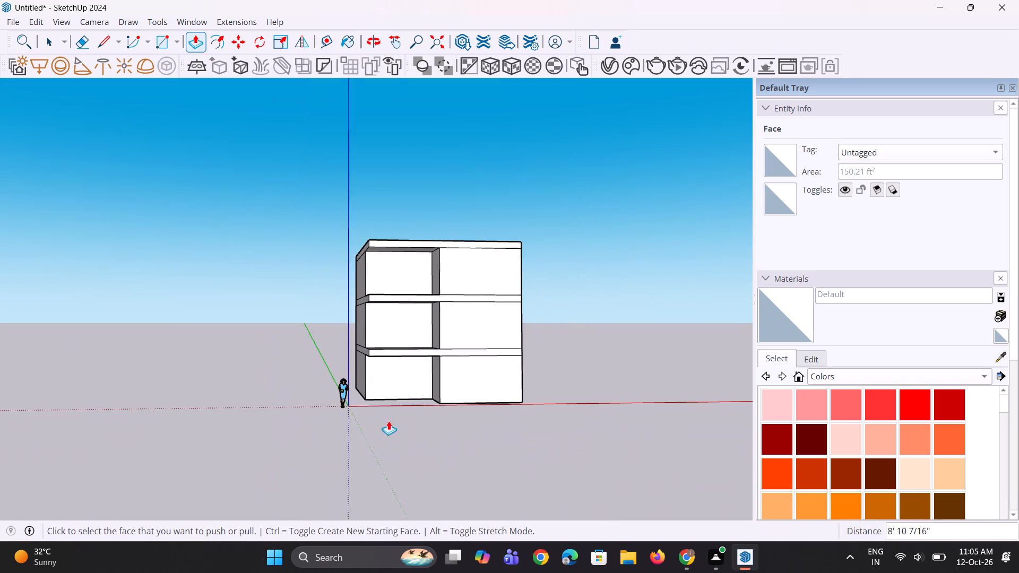
middle_click_drag(388, 421, 363, 440)
scroll(448, 314, "up", 2)
middle_click_drag(479, 332, 489, 334)
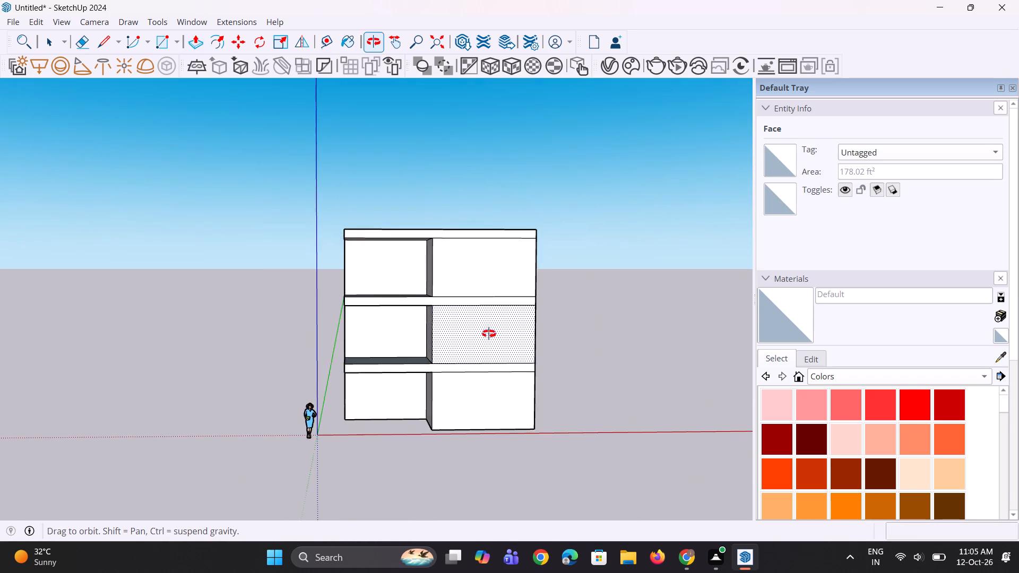
middle_click_drag(489, 334, 511, 334)
scroll(335, 224, "up", 4)
middle_click_drag(335, 240, 341, 248)
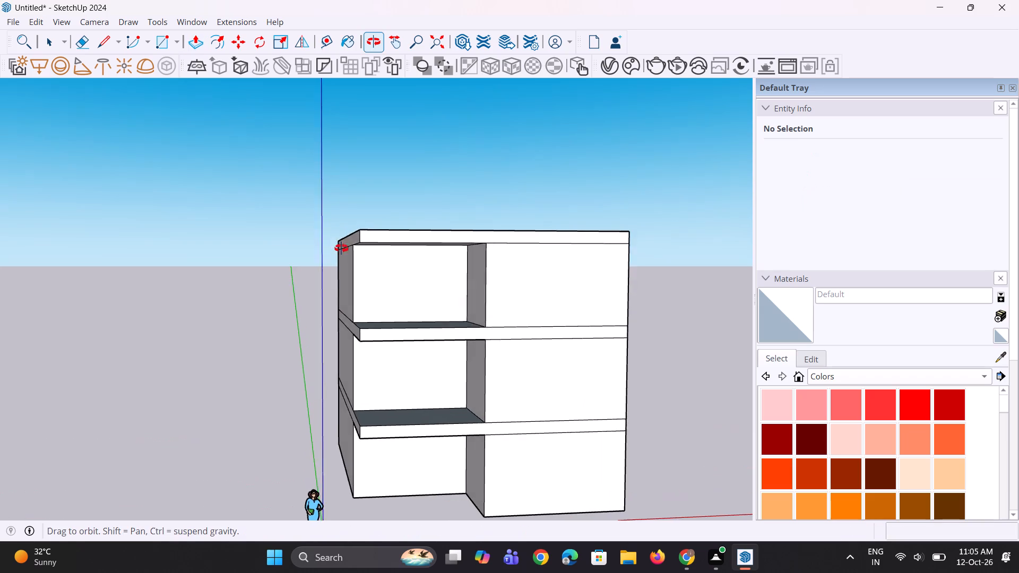
middle_click_drag(341, 248, 316, 267)
scroll(371, 291, "up", 6)
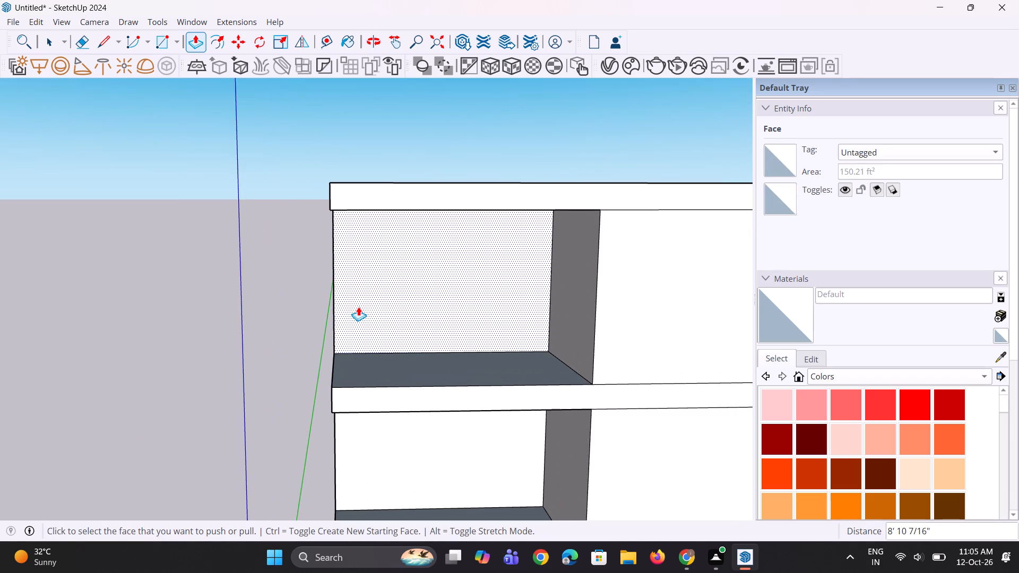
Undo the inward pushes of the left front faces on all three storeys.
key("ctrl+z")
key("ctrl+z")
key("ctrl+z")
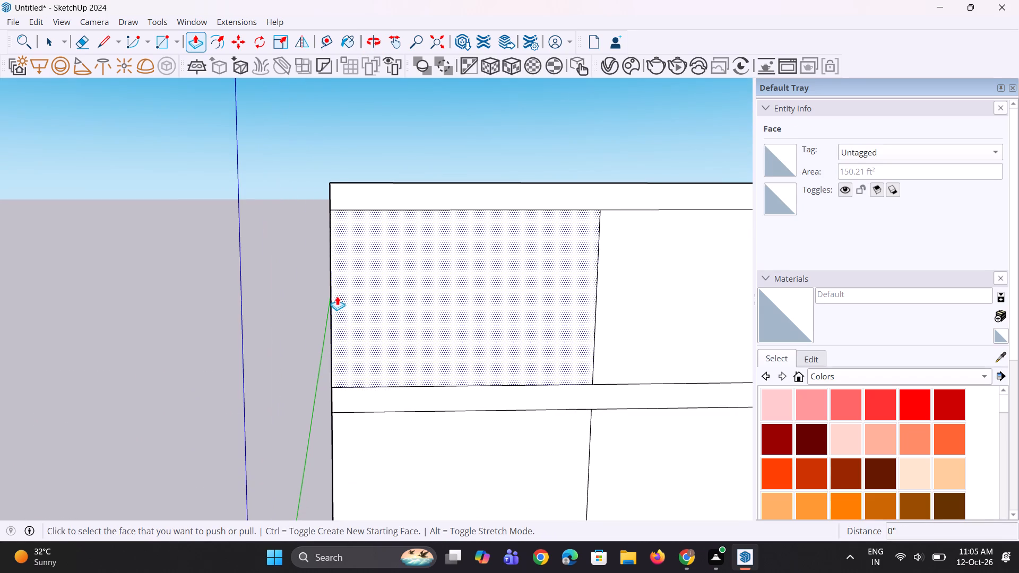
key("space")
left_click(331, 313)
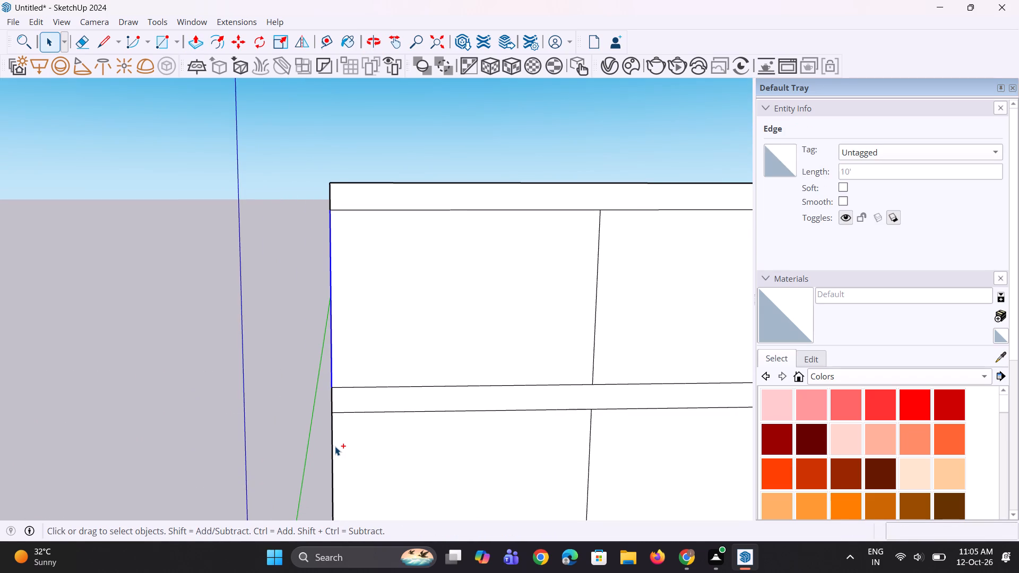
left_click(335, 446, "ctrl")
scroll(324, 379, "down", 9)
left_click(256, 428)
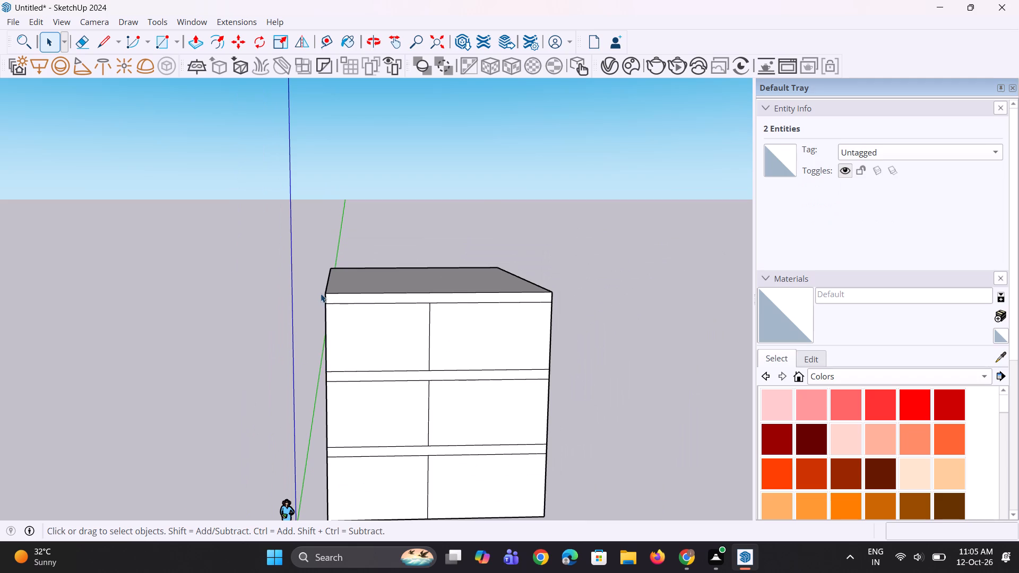
Copy the left vertical front edges of all three storeys inward about 2' 7" to mark a narrow strip along the corner.
scroll(321, 293, "down", 4)
scroll(325, 476, "up", 15)
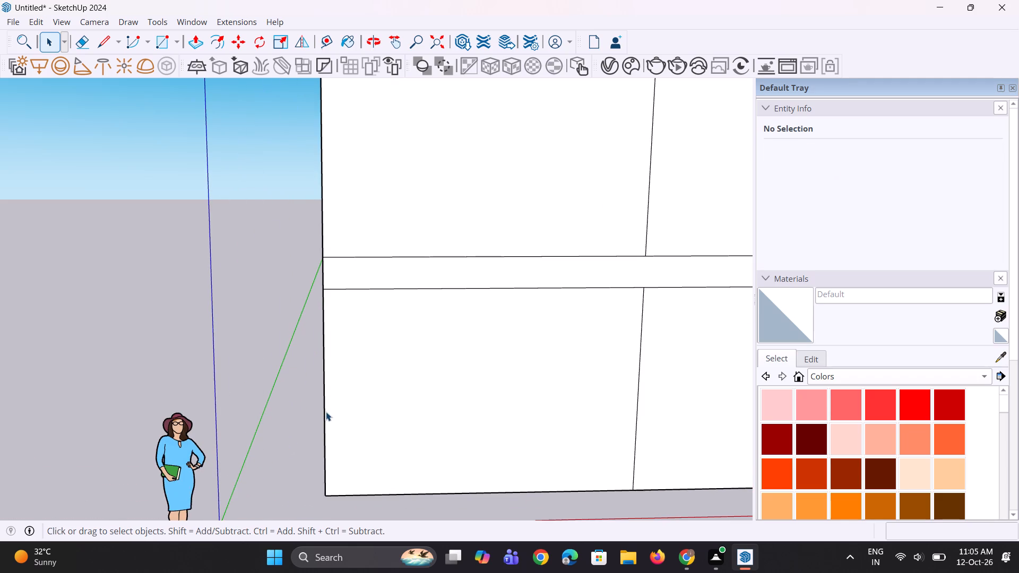
left_click(326, 412)
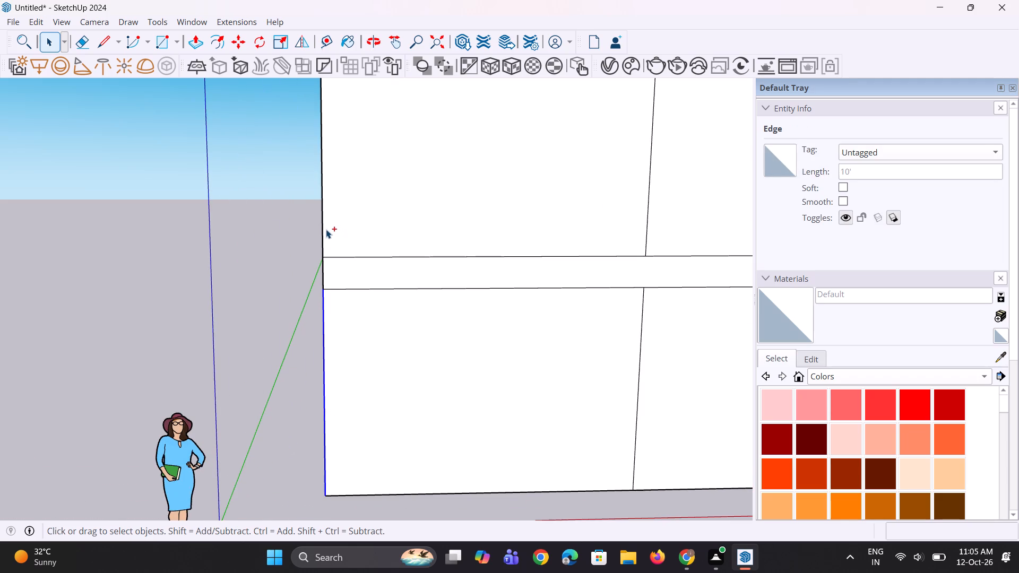
left_click(323, 230, "ctrl")
scroll(301, 372, "down", 10)
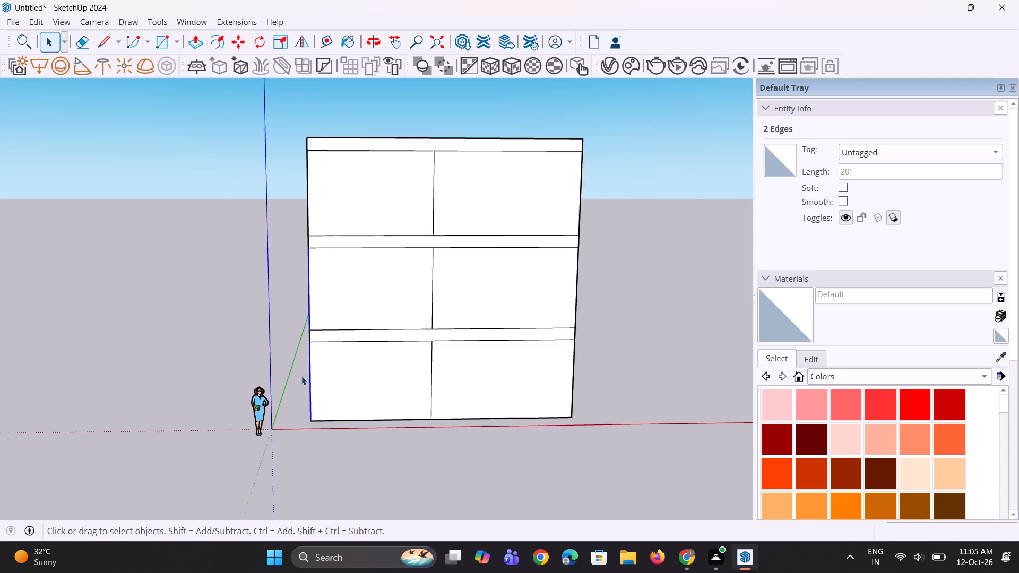
scroll(313, 203, "up", 12)
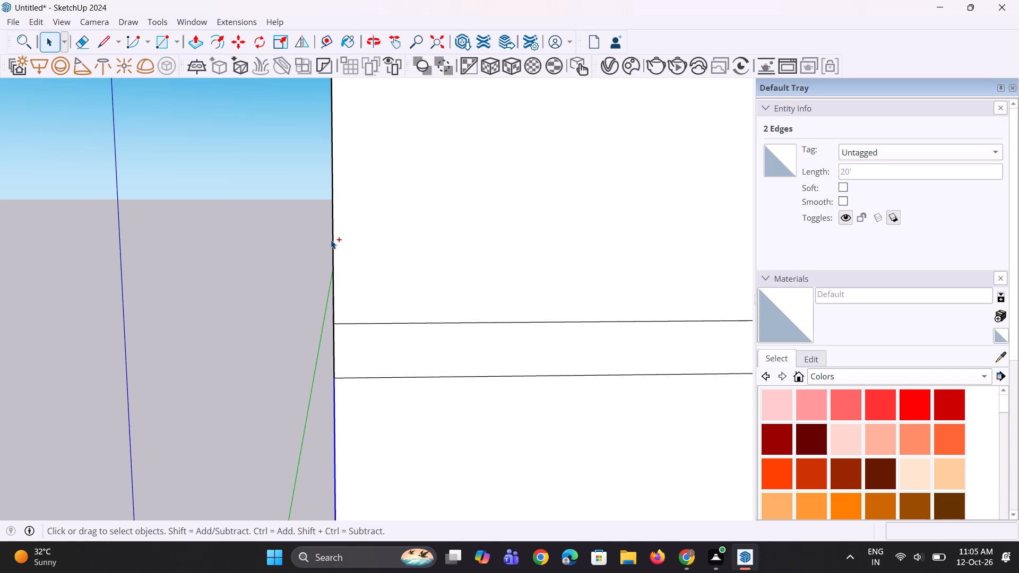
left_click(333, 244, "ctrl")
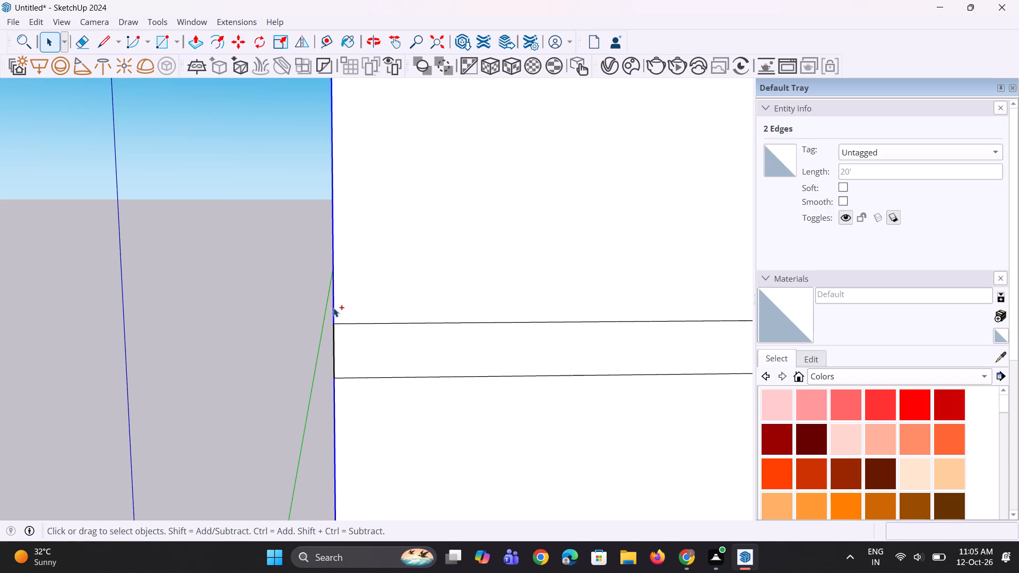
scroll(314, 366, "down", 16)
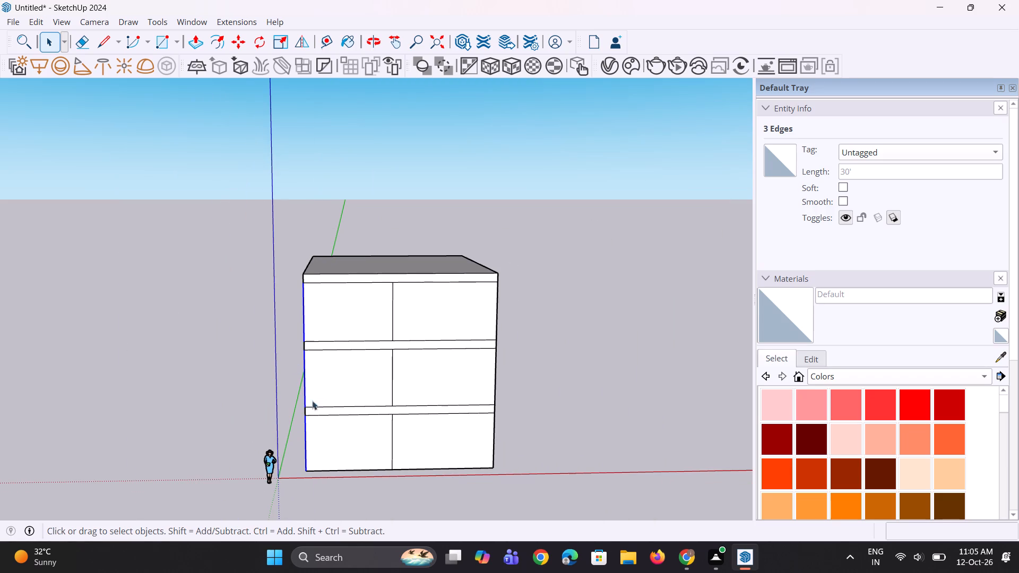
scroll(291, 203, "down", 2)
scroll(273, 324, "up", 4)
scroll(313, 421, "up", 3)
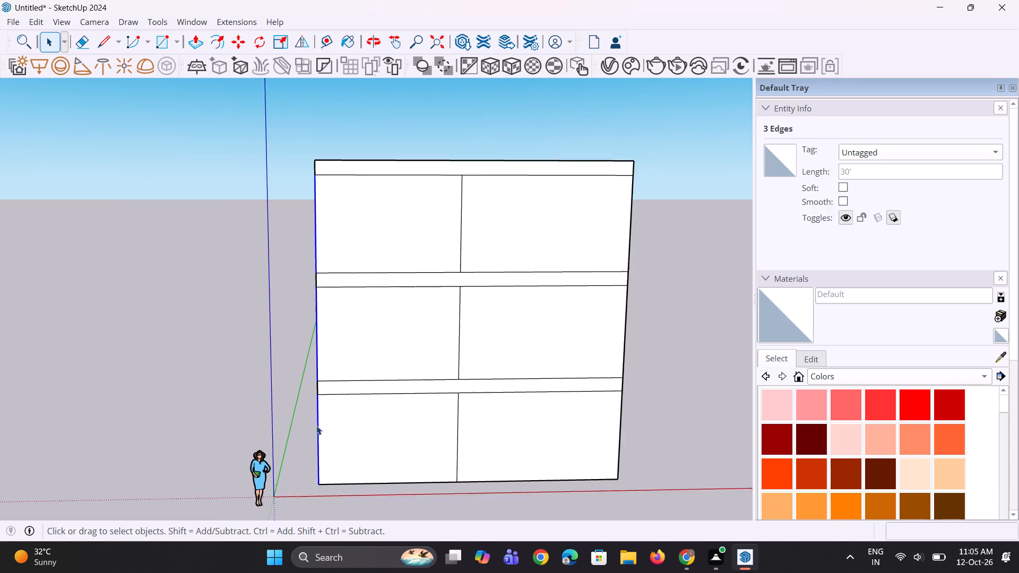
scroll(316, 426, "up", 1)
scroll(333, 502, "up", 4)
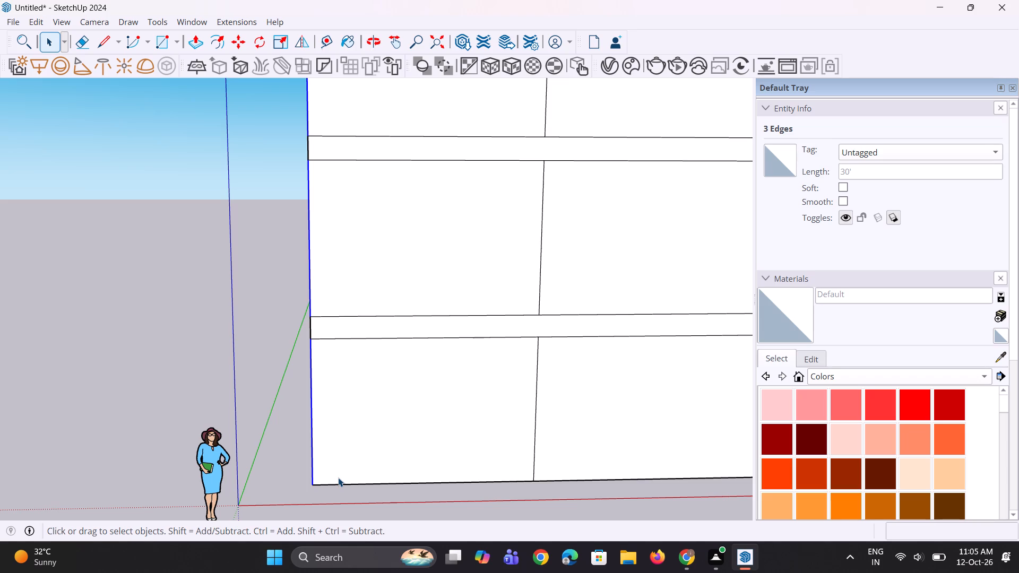
scroll(306, 377, "down", 4)
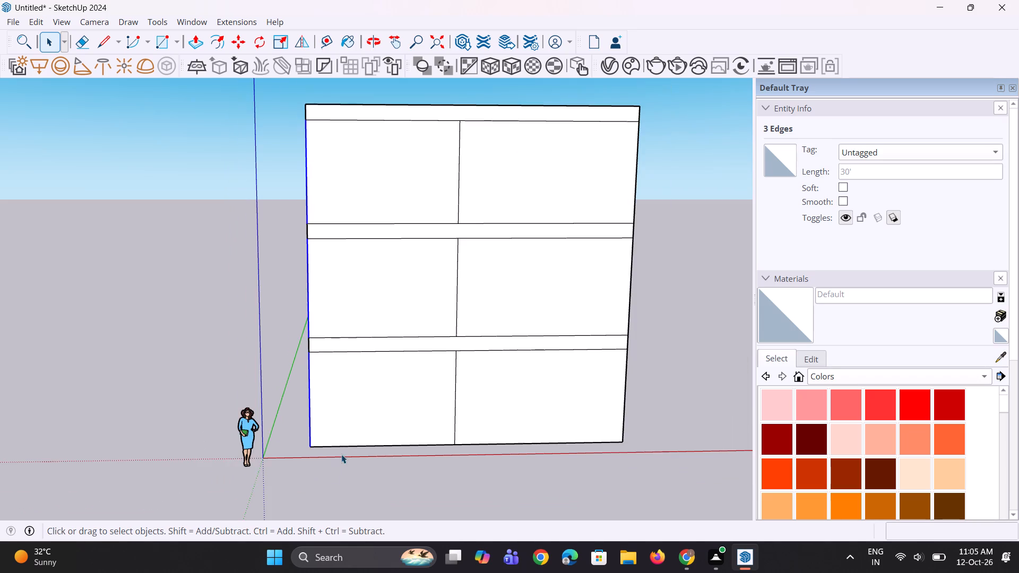
scroll(341, 457, "up", 2)
key("m")
scroll(343, 458, "up", 3, "ctrl")
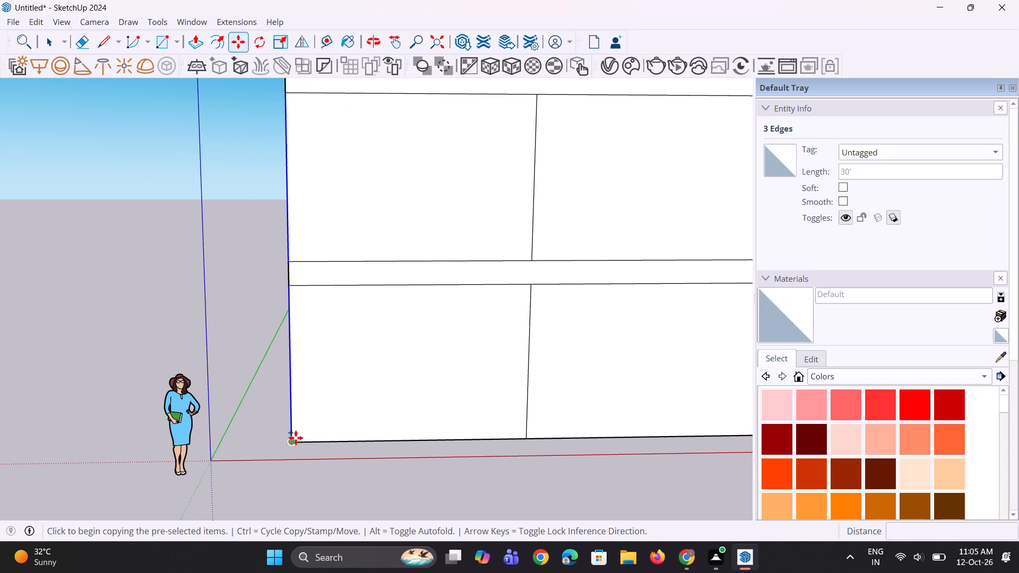
left_click(292, 439)
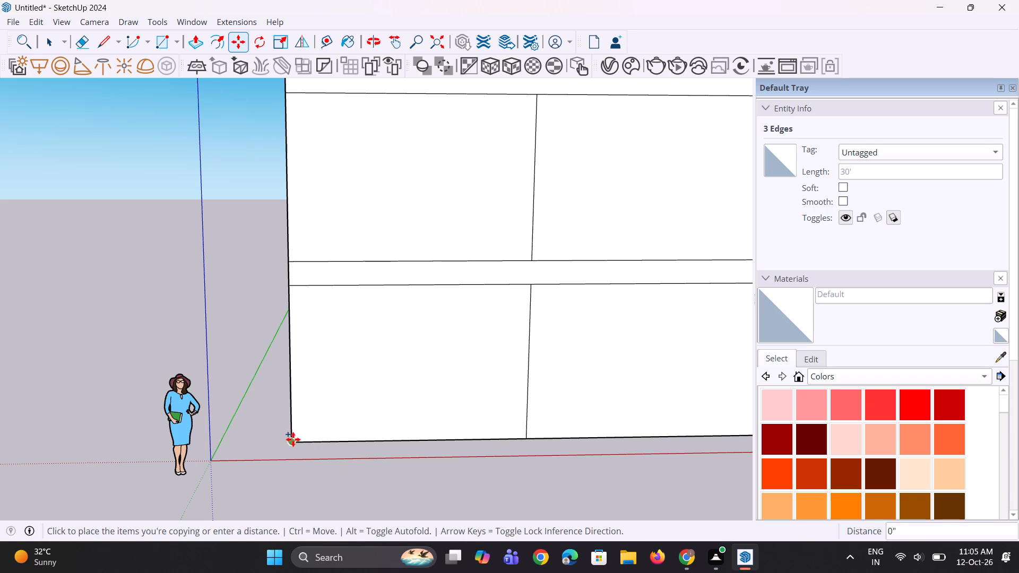
left_click(330, 438)
scroll(332, 464, "down", 5)
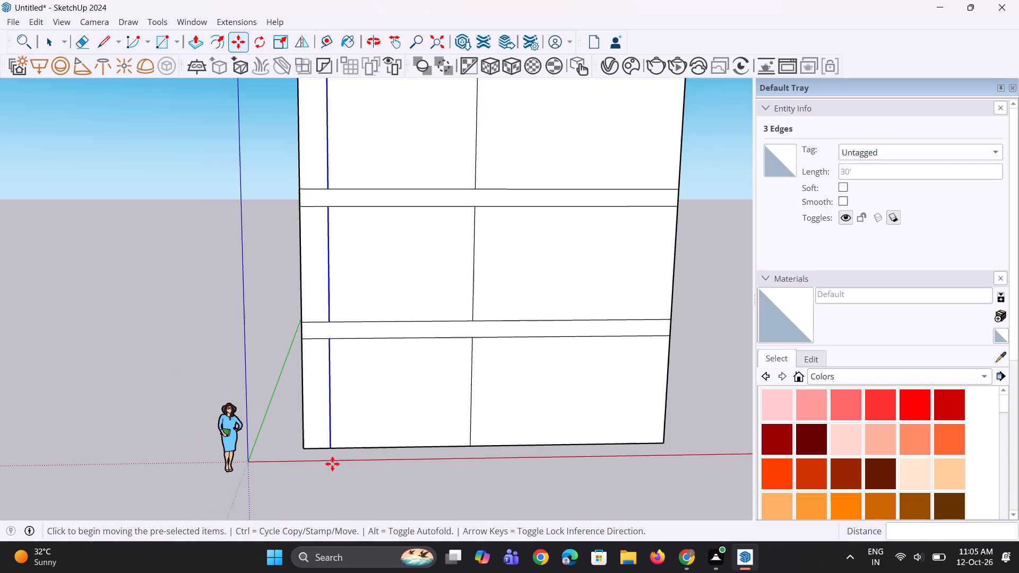
key("space")
key("space")
Move the three central vertical dividers on the front face about 1' 10" to the right, widening the middle bays.
middle_click_drag(241, 474, 236, 473)
scroll(446, 215, "up", 2)
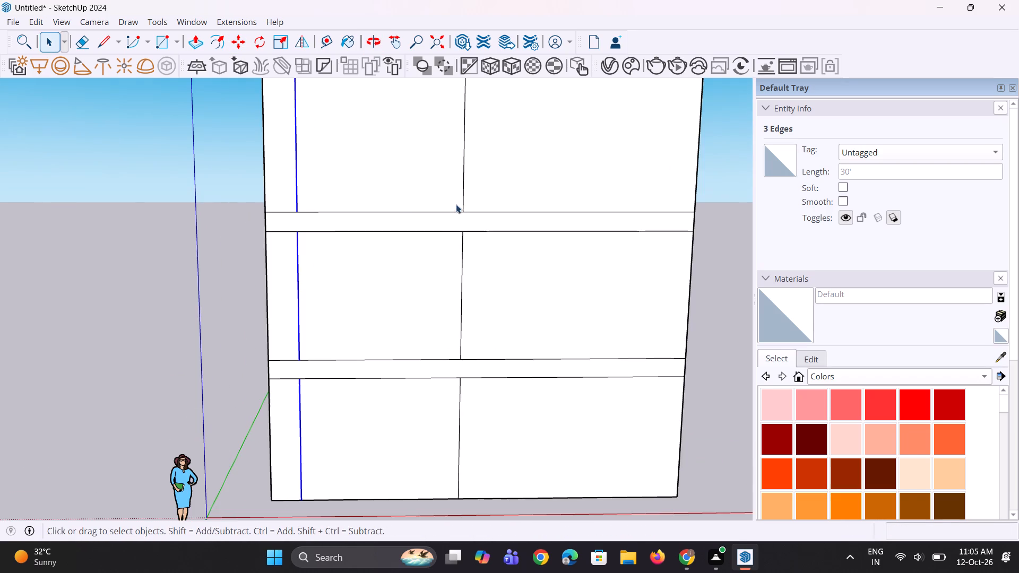
left_click(464, 197)
scroll(478, 280, "up", 2)
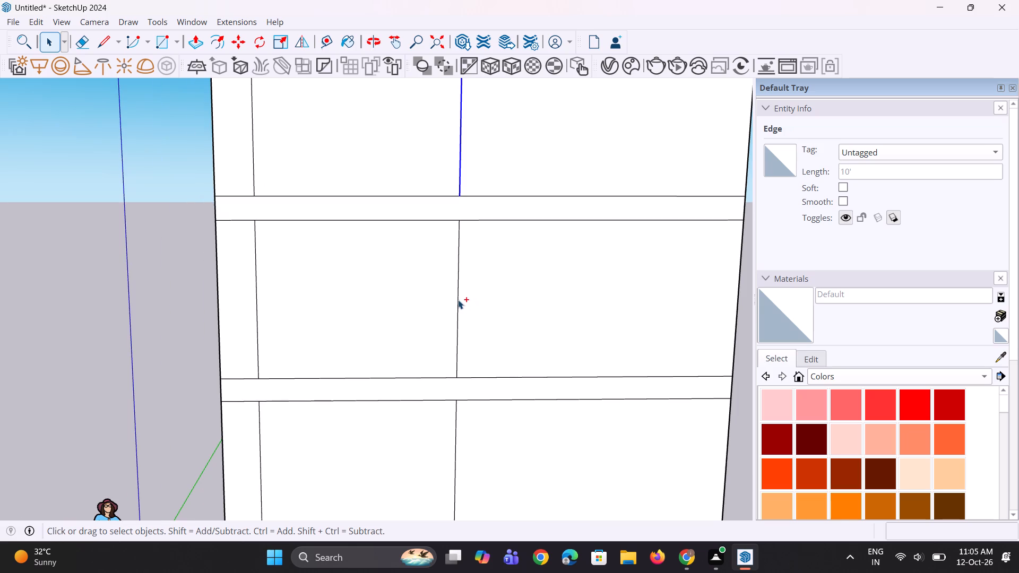
left_click(459, 300, "ctrl")
scroll(426, 265, "down", 4, "ctrl")
scroll(431, 367, "down", 1, "ctrl")
scroll(442, 401, "up", 4)
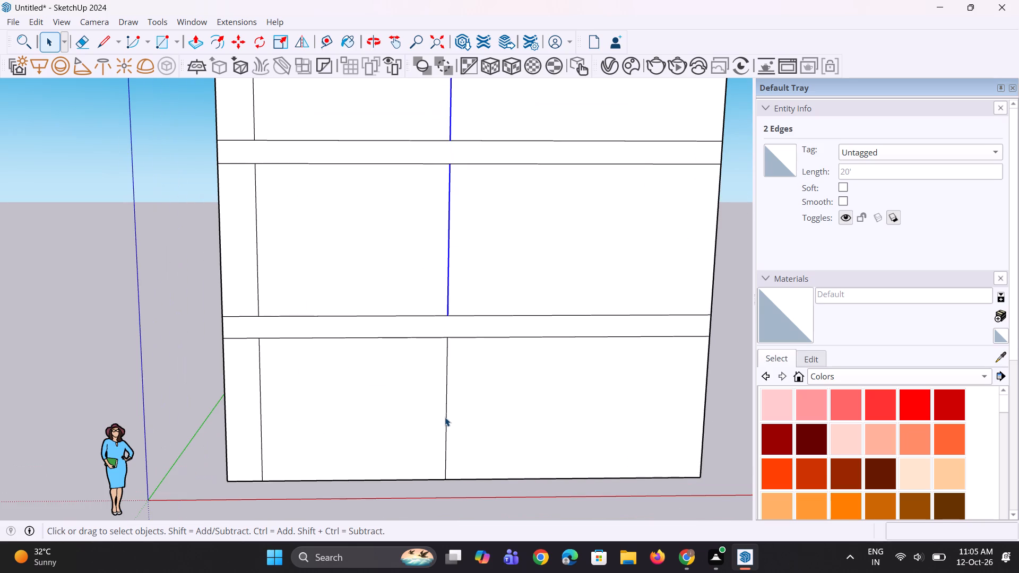
left_click(445, 417)
scroll(444, 383, "down", 4)
scroll(447, 402, "up", 2)
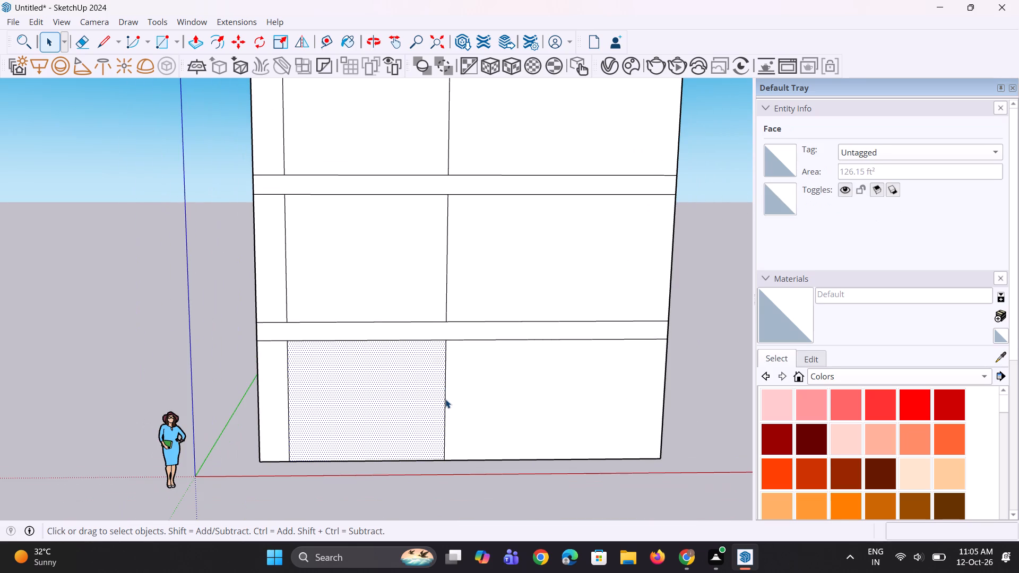
left_click(445, 398)
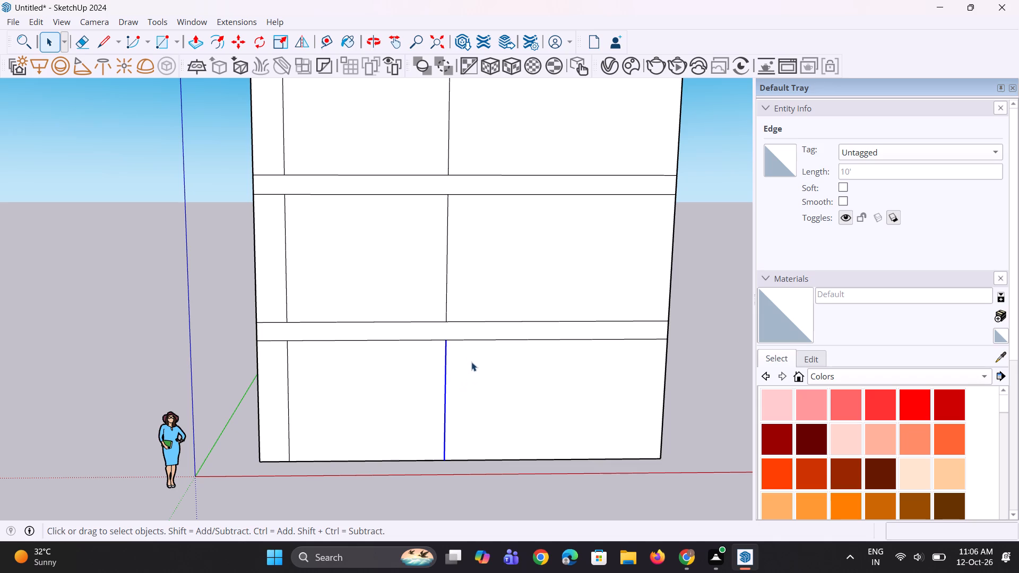
scroll(491, 301, "up", 5)
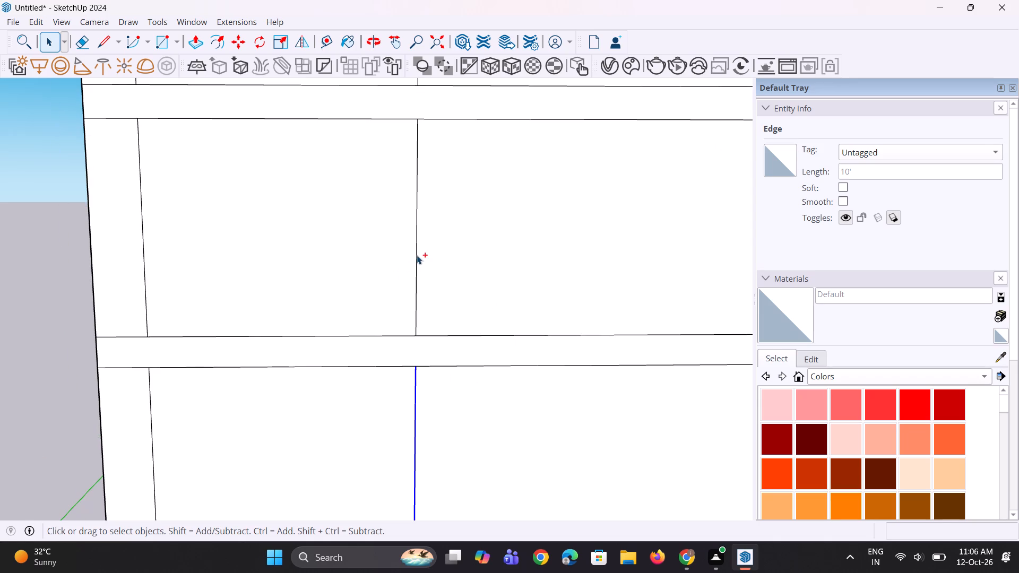
left_click(417, 255, "ctrl")
scroll(440, 376, "down", 10, "ctrl")
scroll(435, 200, "up", 6)
left_click(431, 216, "ctrl")
scroll(423, 228, "down", 4)
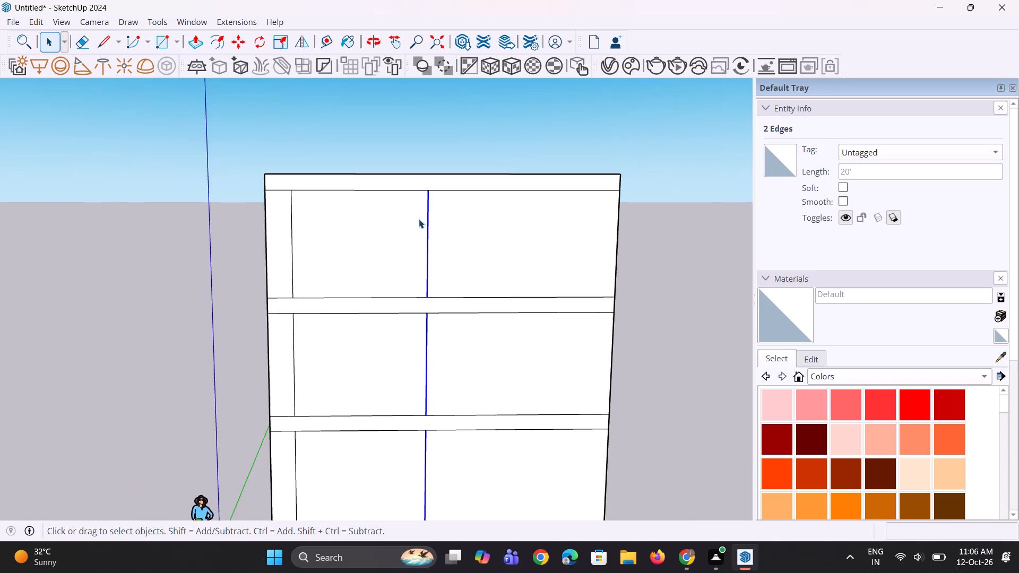
scroll(419, 218, "down", 8)
scroll(412, 367, "up", 14)
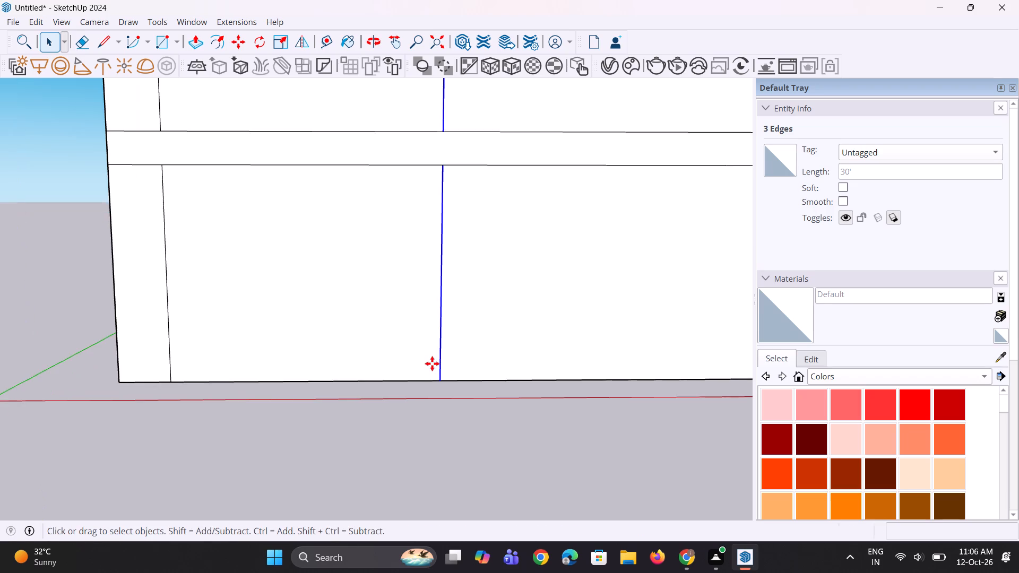
key("m")
scroll(432, 363, "up", 4)
left_click(447, 390)
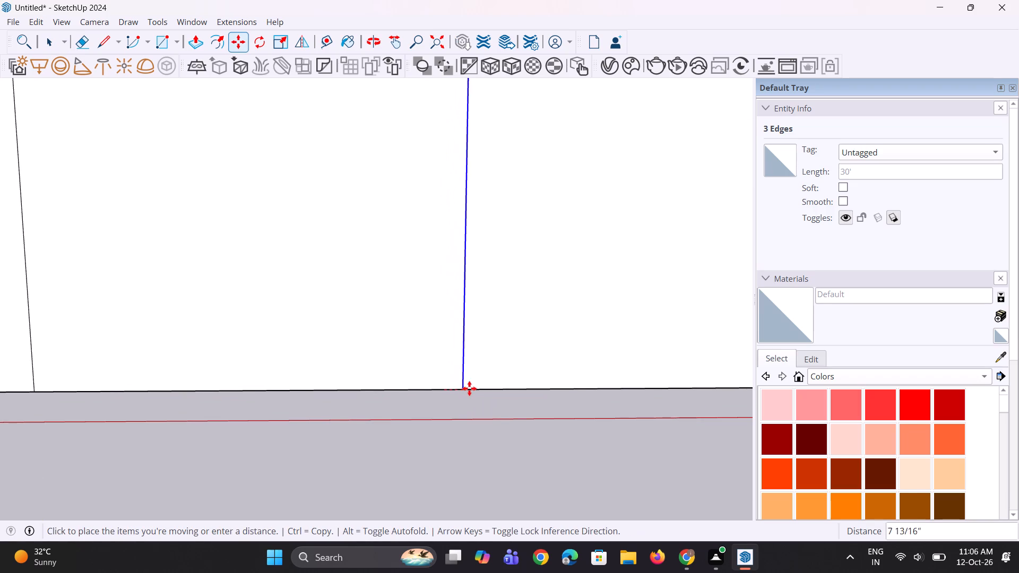
left_click(502, 389)
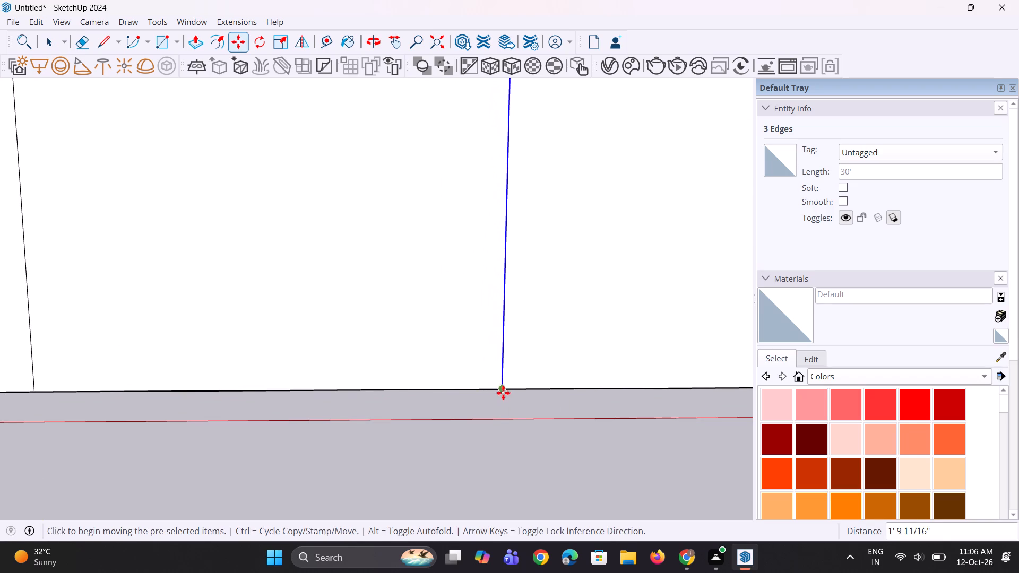
scroll(503, 395, "down", 5)
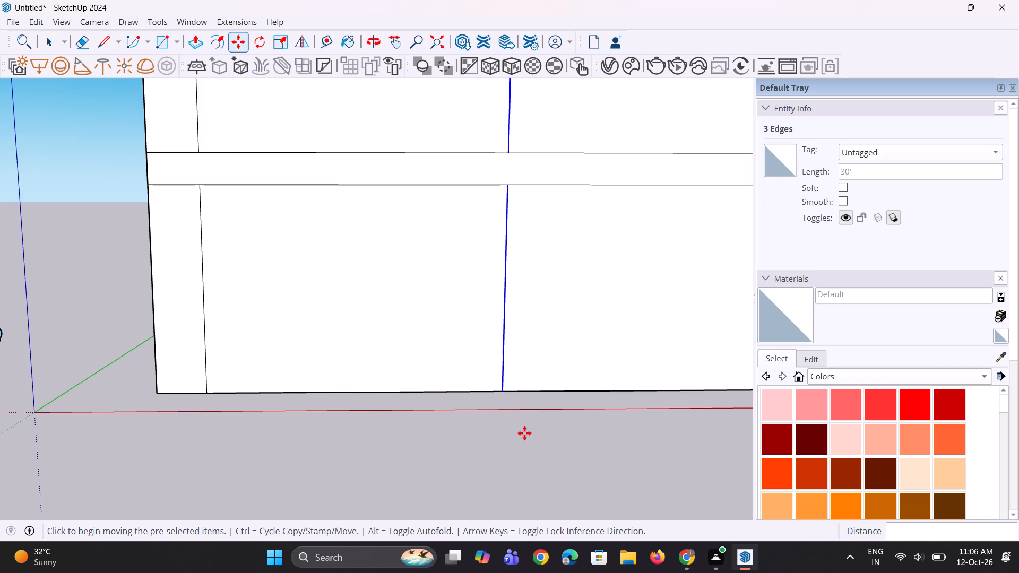
scroll(236, 470, "down", 4)
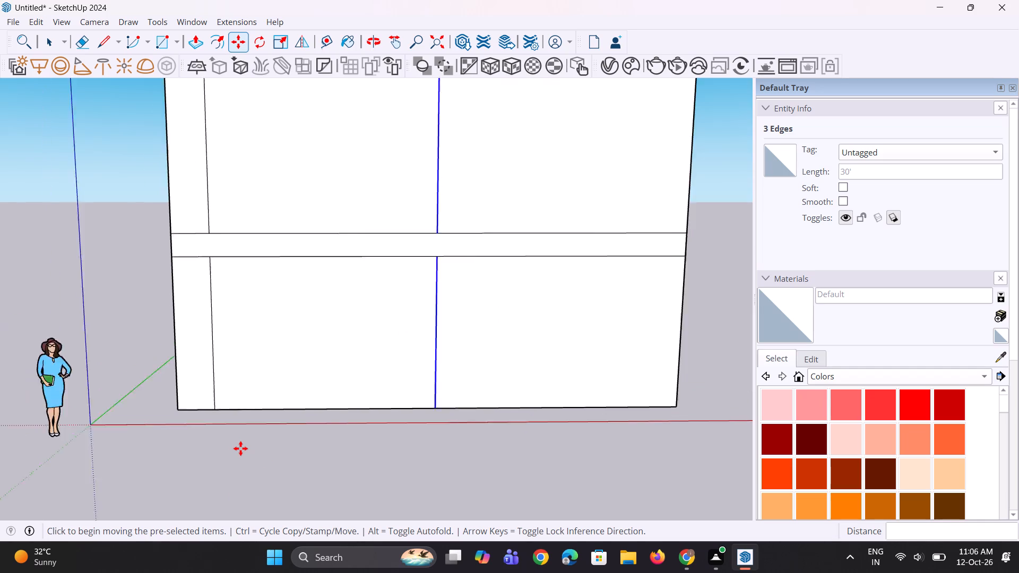
scroll(240, 448, "down", 11)
scroll(367, 445, "down", 1)
middle_click_drag(367, 445, 283, 453)
key("space")
scroll(294, 438, "up", 1)
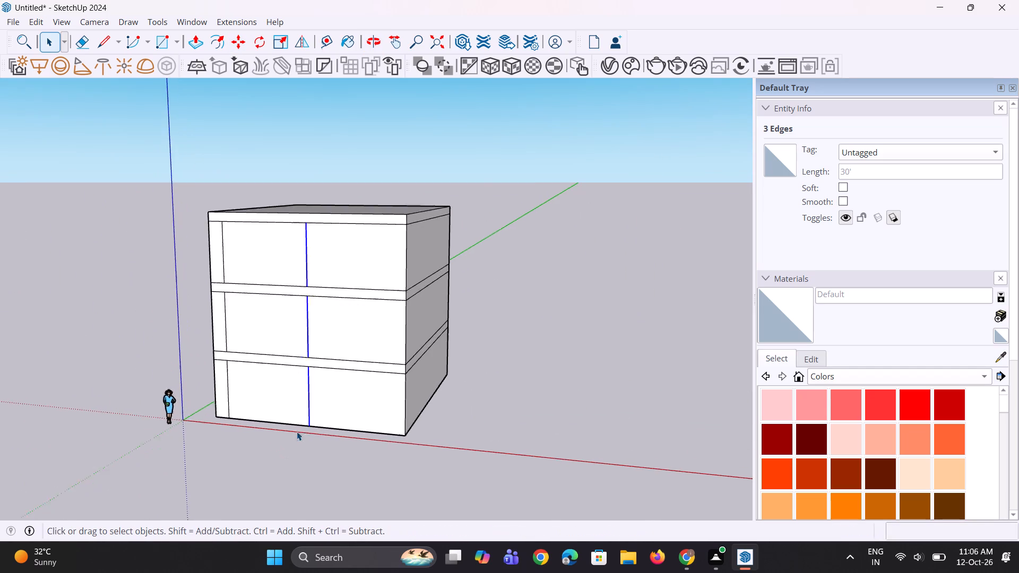
scroll(297, 431, "up", 6)
double_click(303, 476)
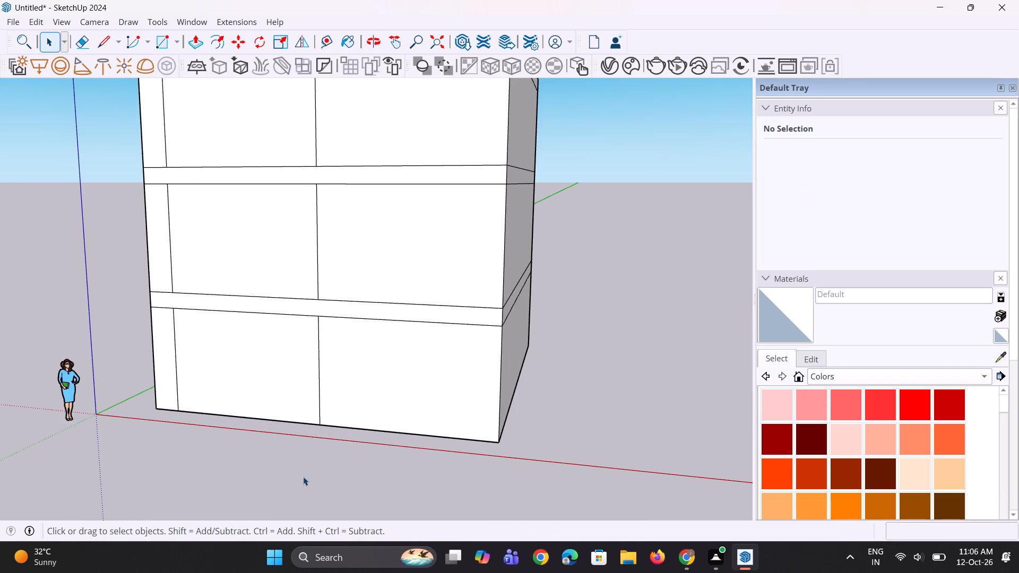
key("space")
key("space")
key("space")
Push the front bays between the left strip and the divider inward about 9' 7" on all three storeys.
scroll(291, 493, "down", 10)
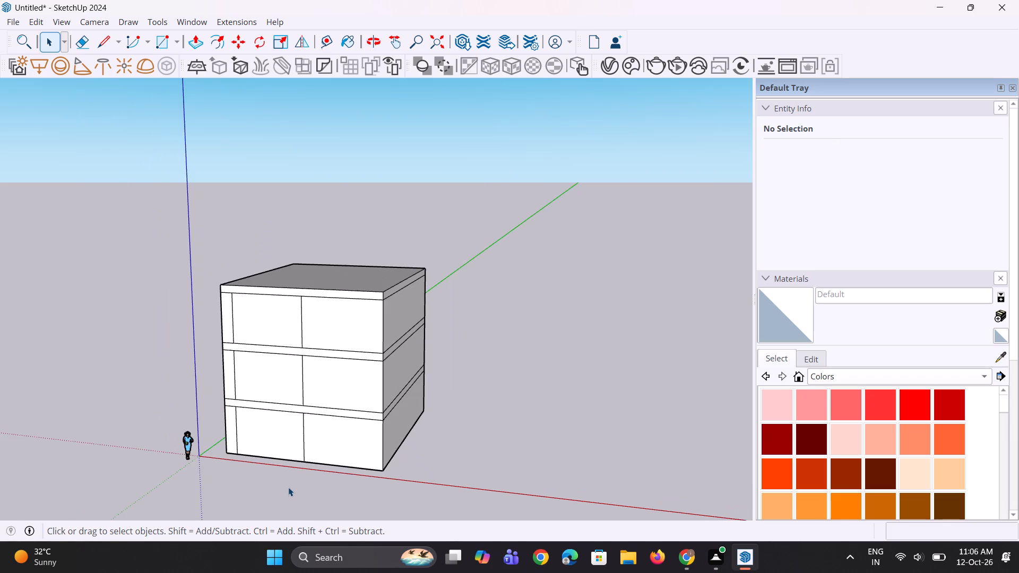
middle_click_drag(288, 487, 325, 484)
scroll(208, 301, "up", 8)
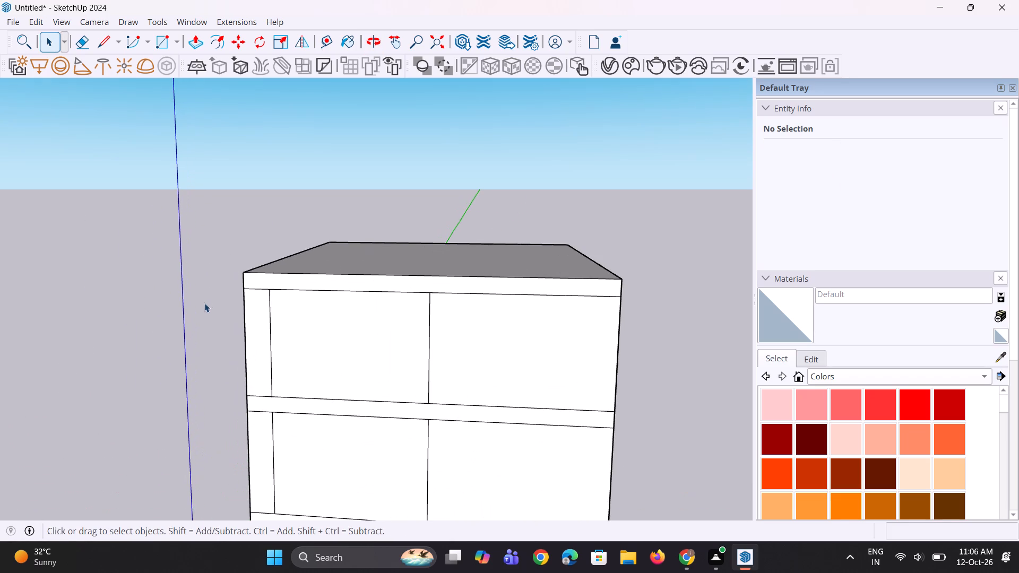
key("p")
left_click(343, 350)
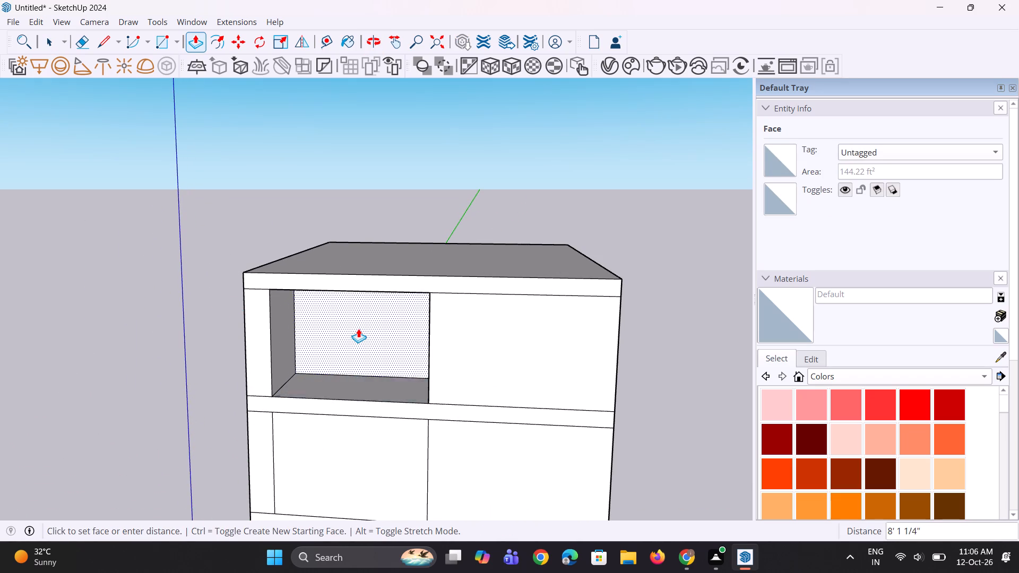
left_click(360, 327)
scroll(340, 343, "down", 5)
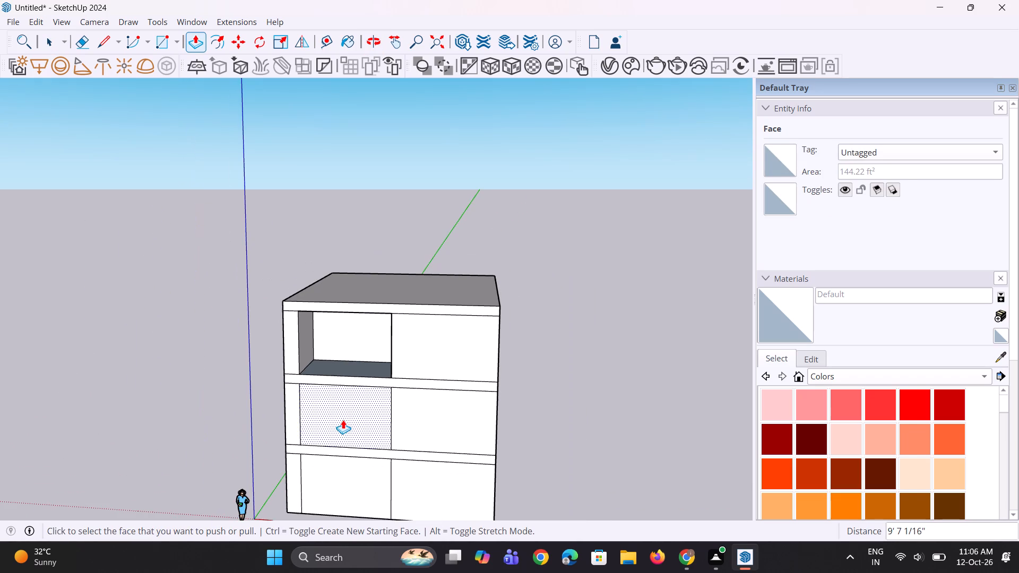
double_click(343, 420)
double_click(353, 472)
scroll(338, 449, "down", 5)
middle_click_drag(330, 457, 359, 410)
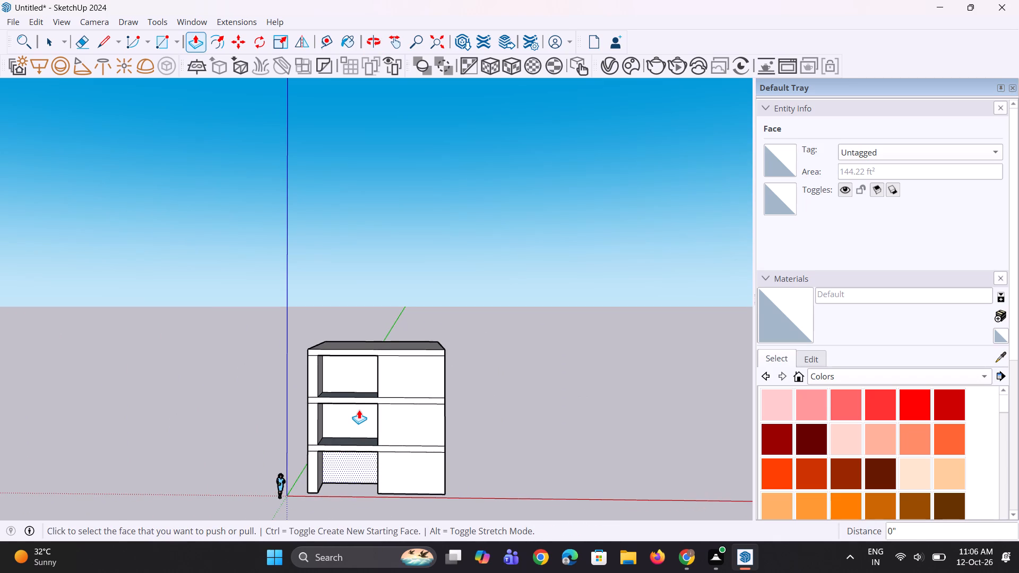
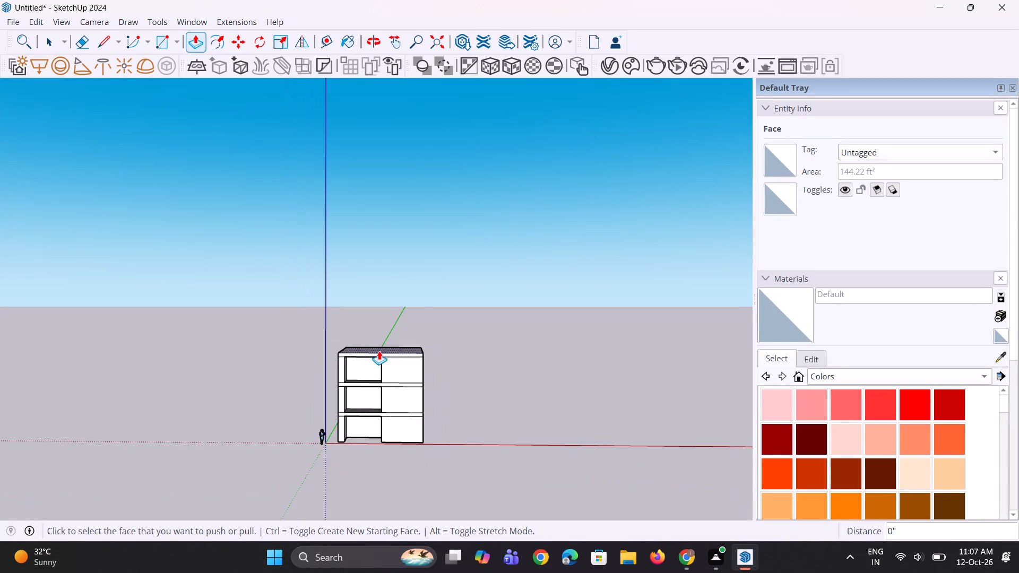
Examine the recessed bays, corner strip and slab bands on the building's front face.
middle_click_drag(379, 392, 381, 442)
scroll(367, 426, "up", 11)
scroll(404, 368, "up", 4)
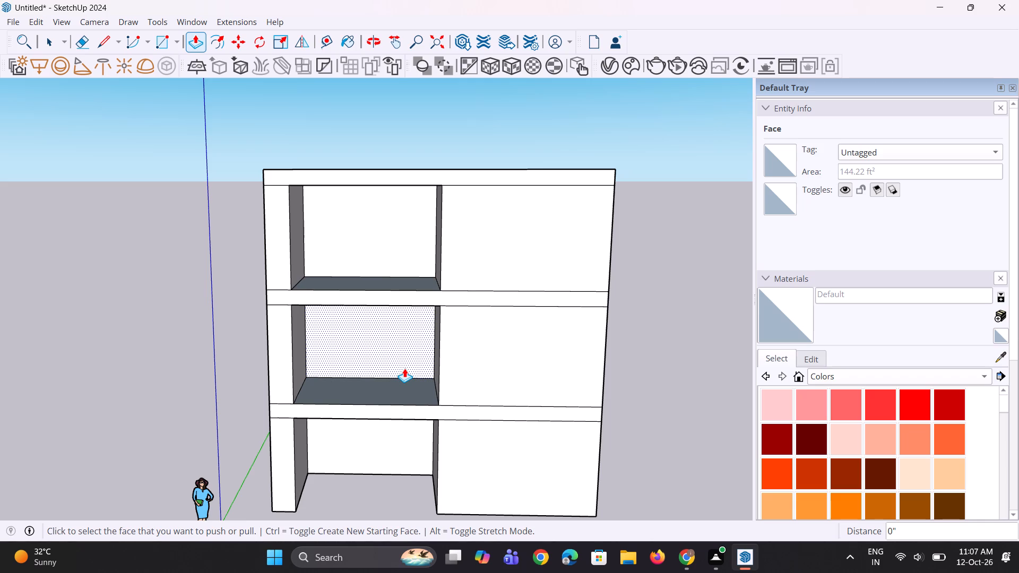
key("space")
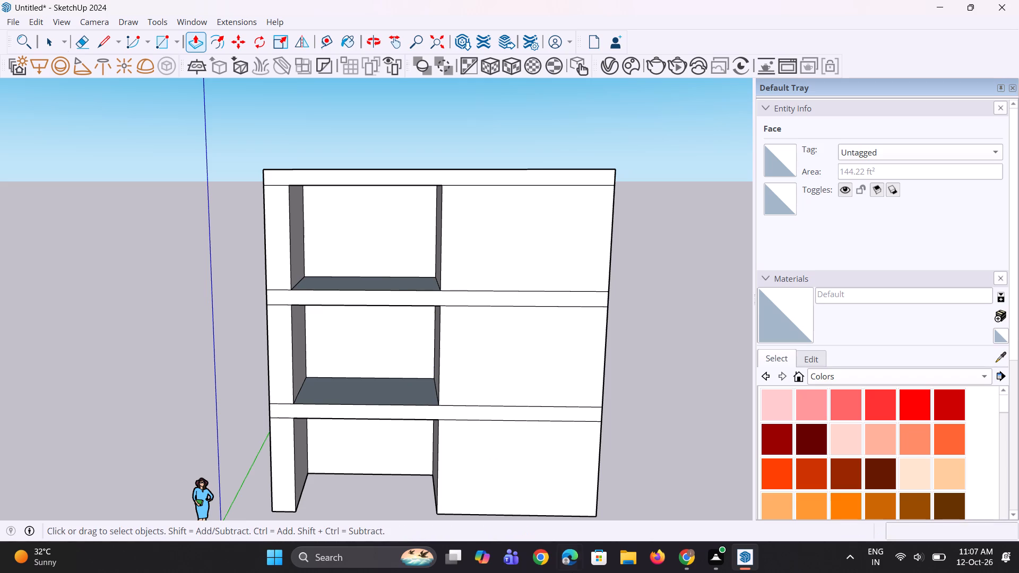
key("space")
scroll(453, 569, "down", 4)
middle_click_drag(433, 558, 314, 507)
scroll(273, 400, "up", 1)
scroll(273, 321, "down", 5)
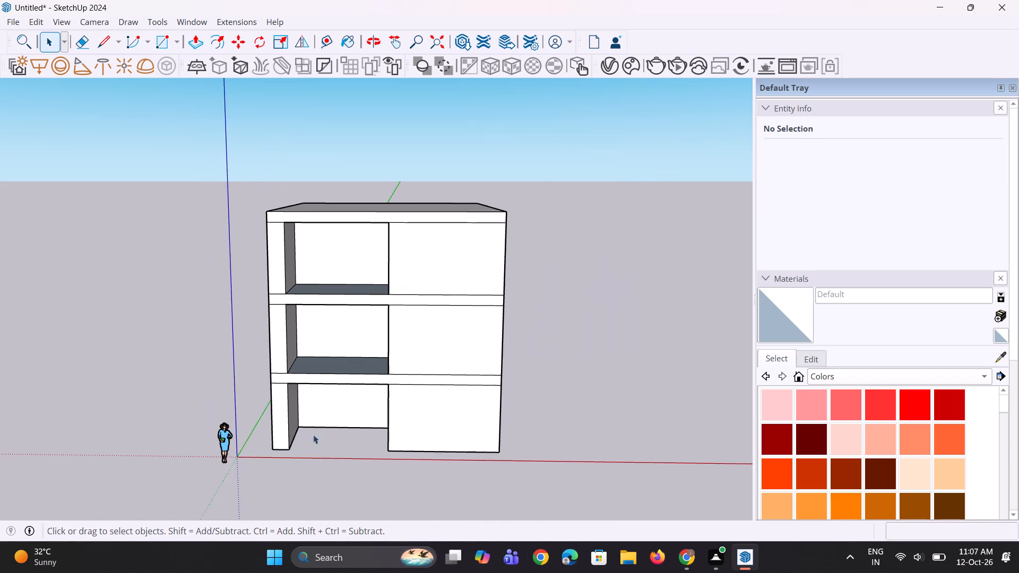
middle_click_drag(320, 448, 307, 438)
scroll(281, 444, "up", 4)
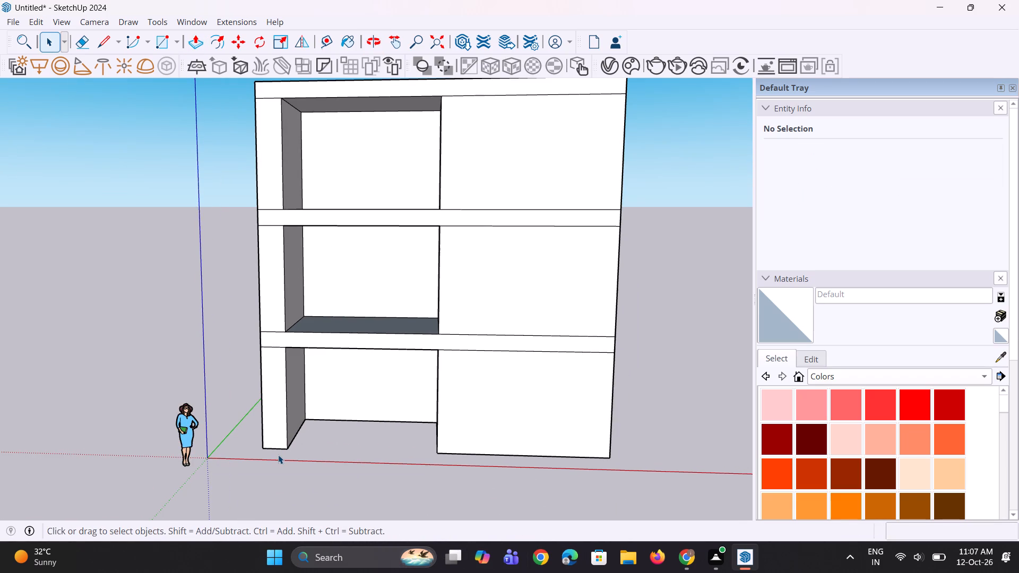
middle_click_drag(284, 455, 318, 454)
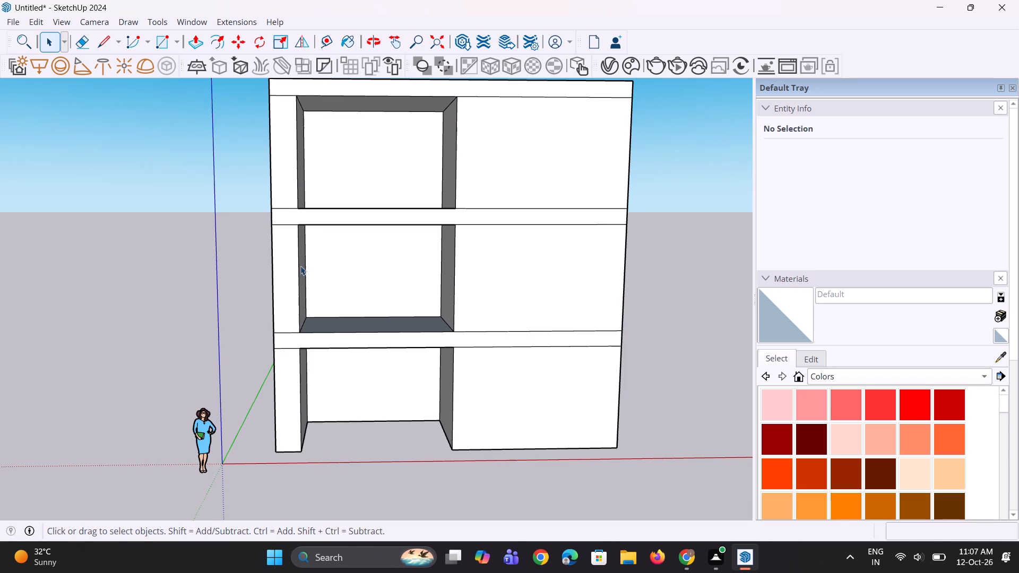
scroll(309, 239, "up", 6)
middle_click_drag(312, 227, 303, 227)
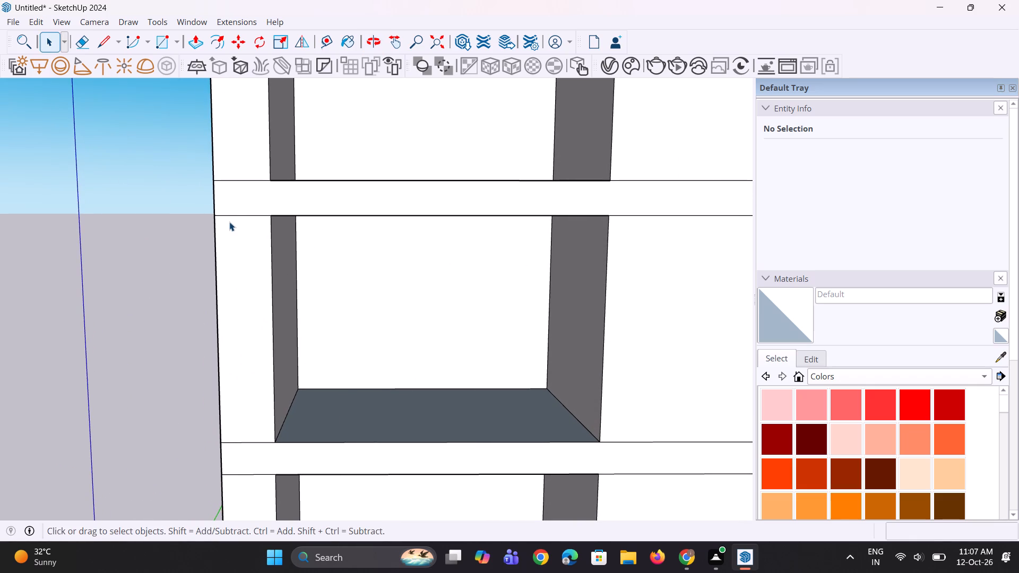
key("e")
scroll(229, 222, "down", 2)
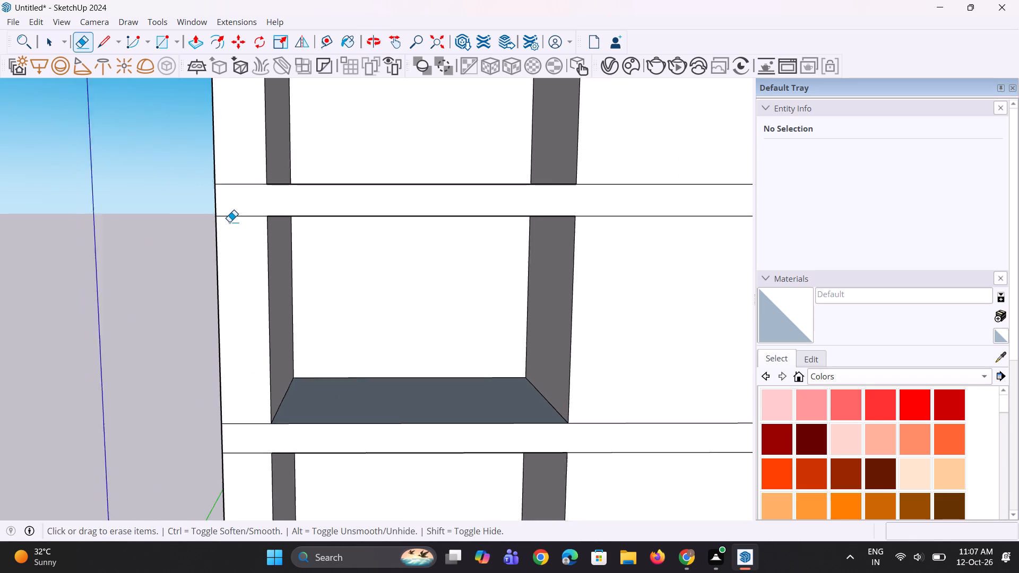
scroll(229, 222, "down", 14)
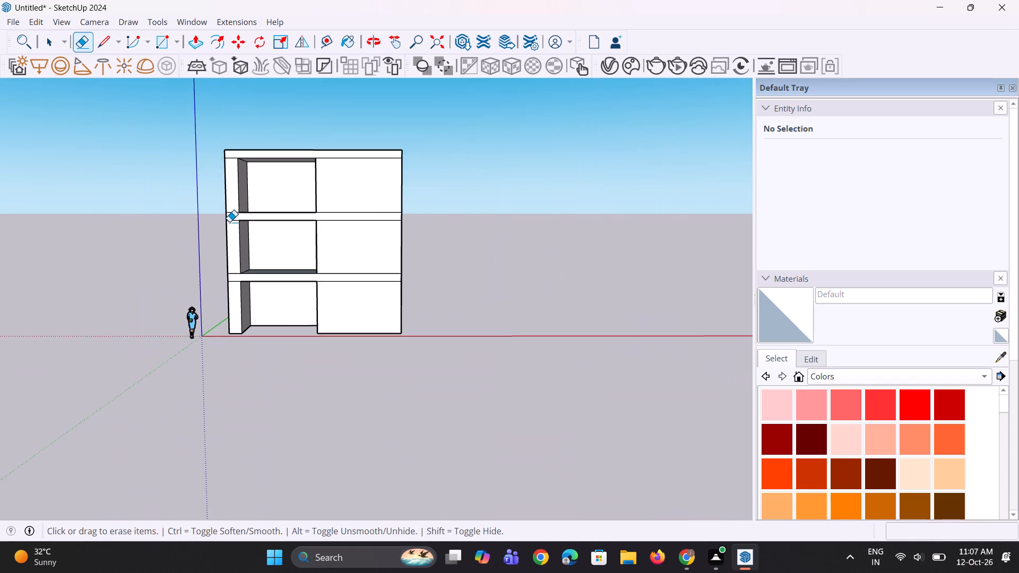
Copy the roof's front edge a short distance inward to mark a narrow strip along the front of the roof.
middle_click_drag(232, 223, 450, 279)
scroll(284, 138, "up", 4)
middle_click_drag(317, 209, 354, 337)
key("space")
key("space")
scroll(346, 254, "up", 5)
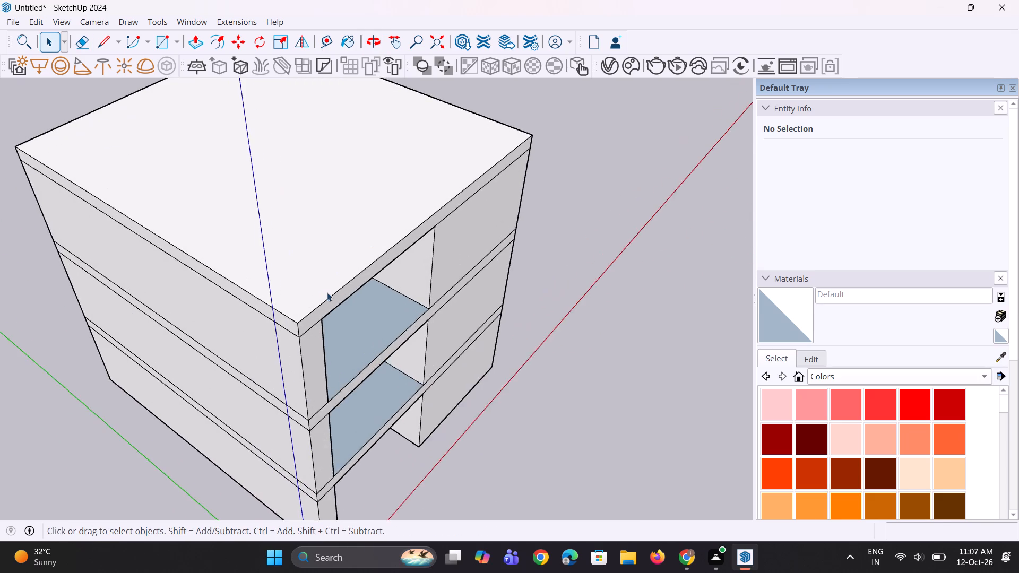
scroll(327, 292, "up", 2)
left_click(332, 299)
scroll(314, 320, "up", 2)
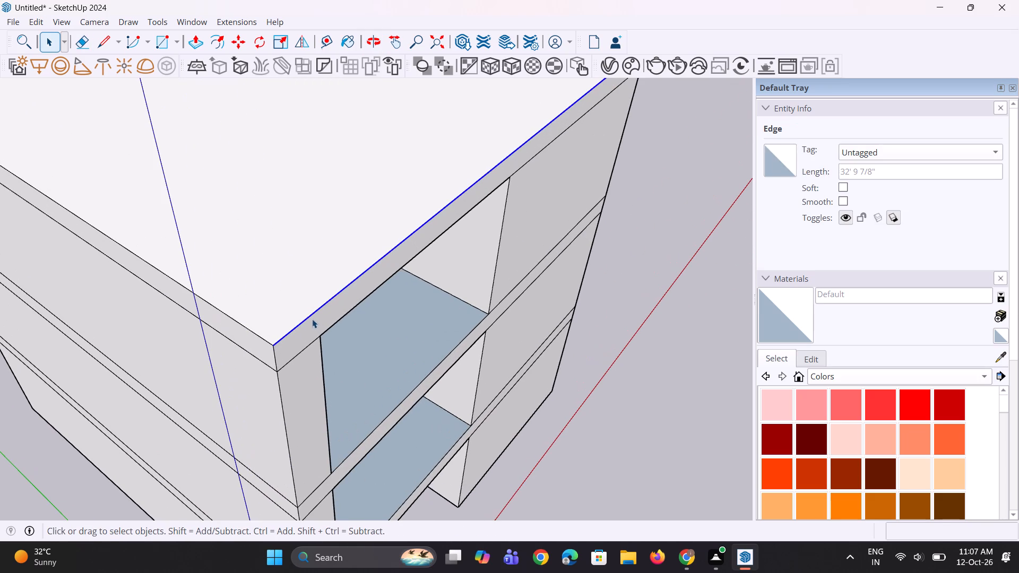
key("m")
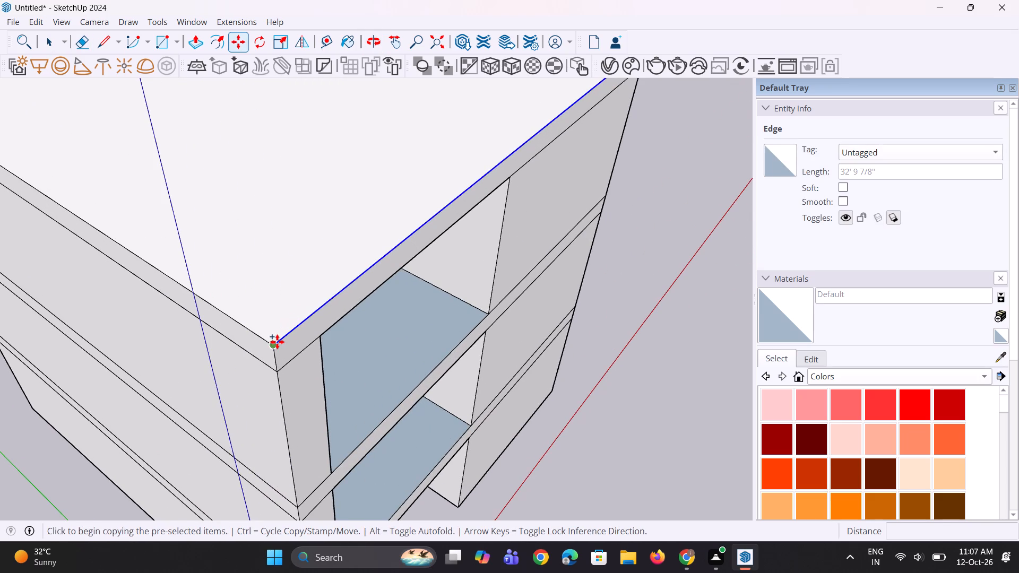
left_click(275, 343)
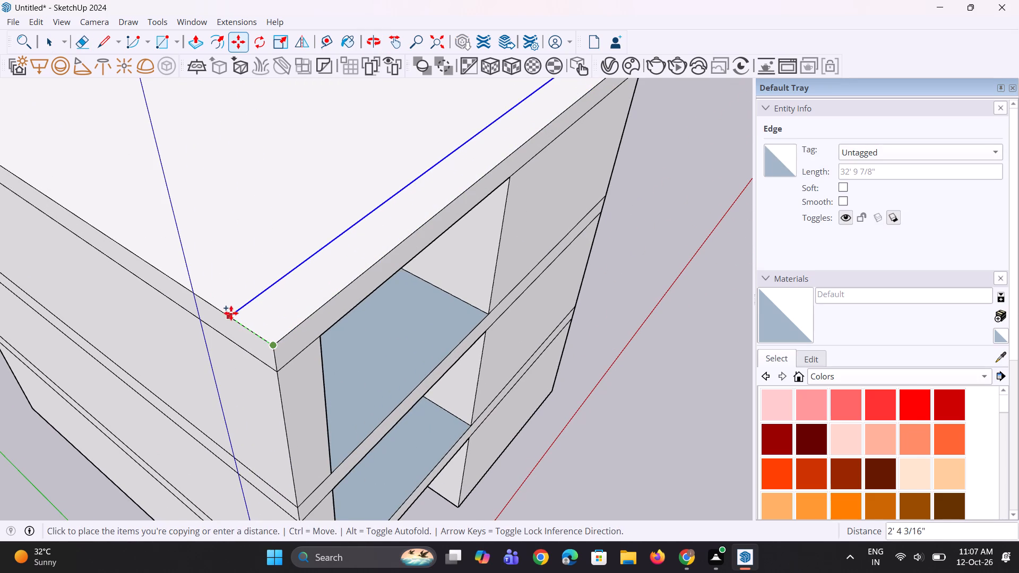
left_click(257, 331)
Draw a short line across the front roof strip about 15' 3" from the left corner, splitting it into two parts.
middle_click_drag(413, 302, 333, 329)
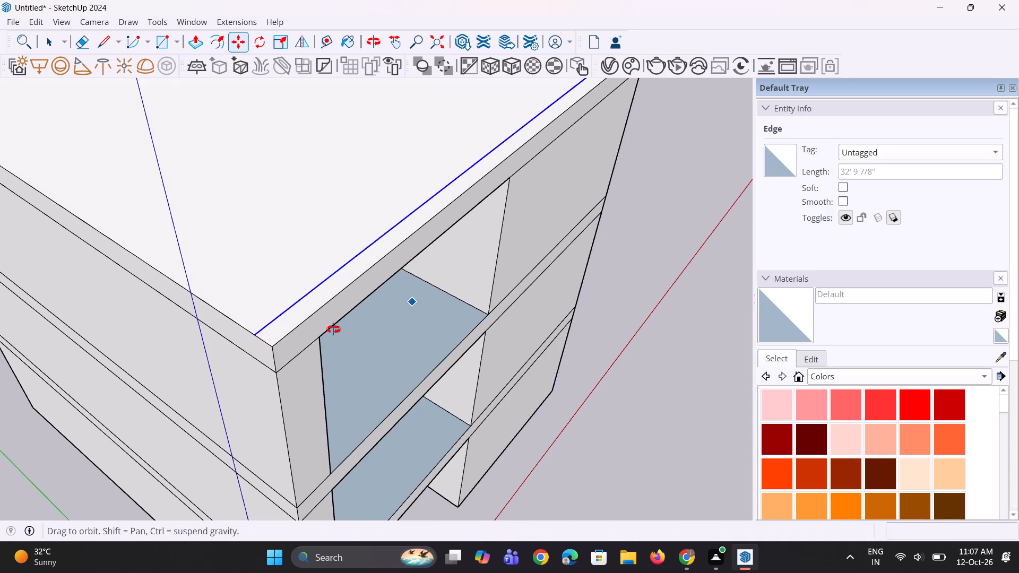
middle_click_drag(333, 329, 226, 345)
scroll(256, 312, "down", 5)
middle_click_drag(327, 305, 260, 327)
scroll(261, 281, "up", 2)
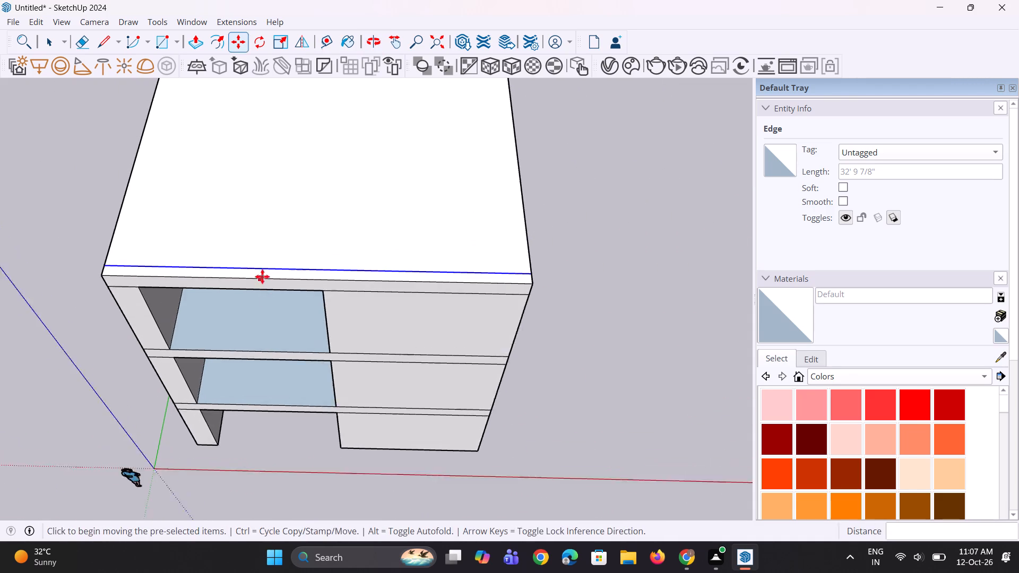
key("space")
middle_click_drag(274, 319, 290, 377)
key("l")
scroll(308, 348, "up", 7)
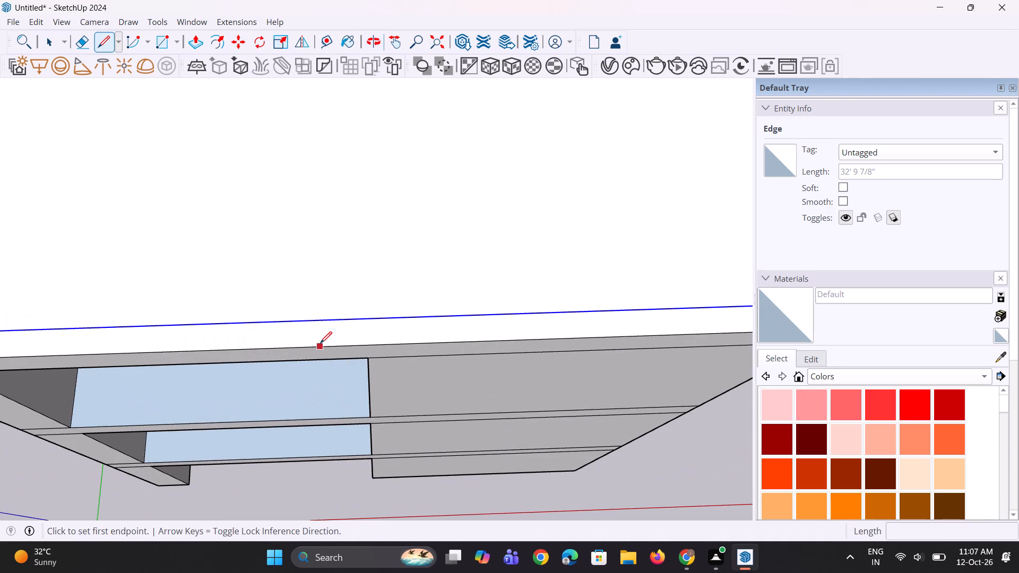
left_click(320, 343)
left_click(322, 317)
key("space")
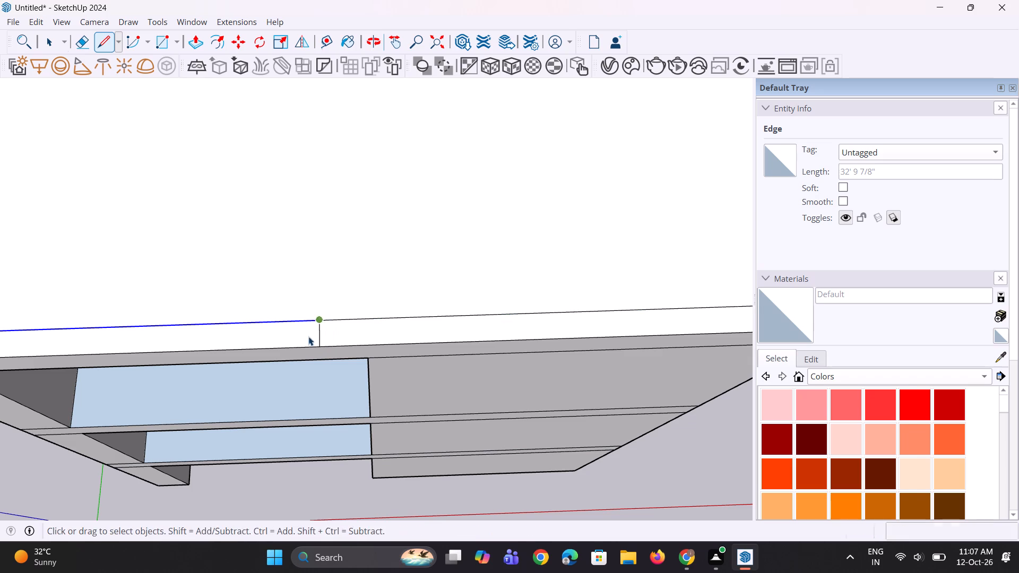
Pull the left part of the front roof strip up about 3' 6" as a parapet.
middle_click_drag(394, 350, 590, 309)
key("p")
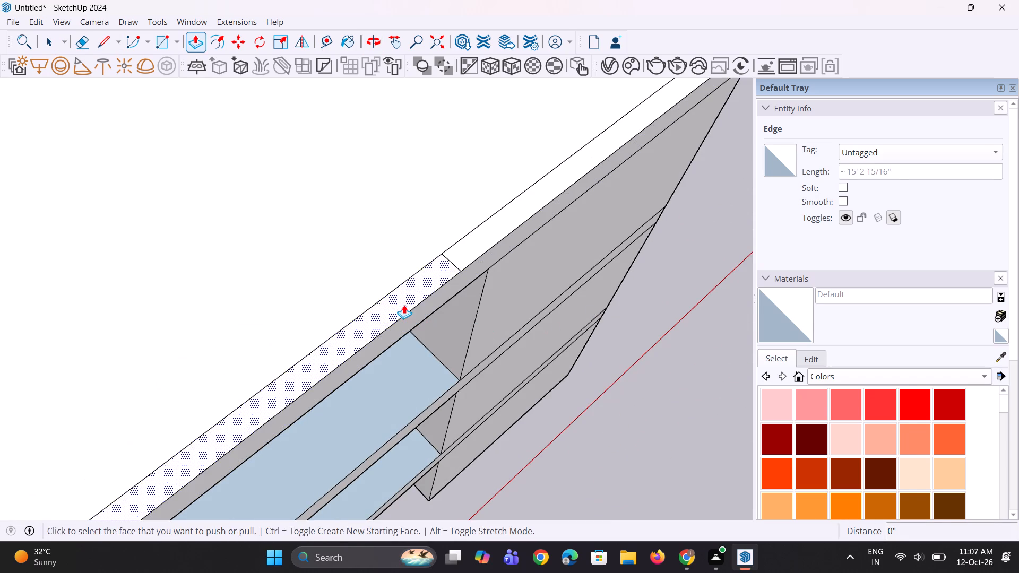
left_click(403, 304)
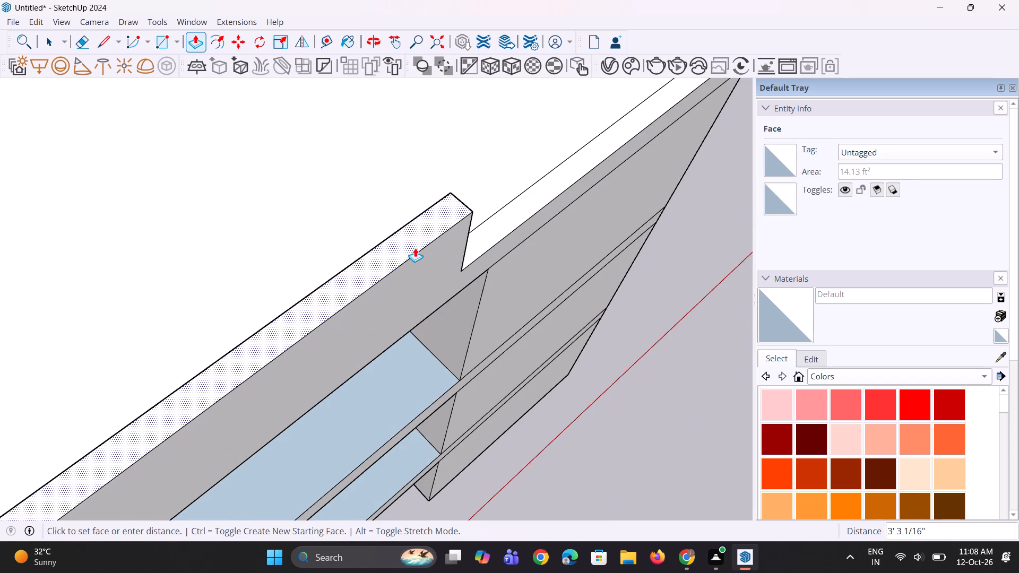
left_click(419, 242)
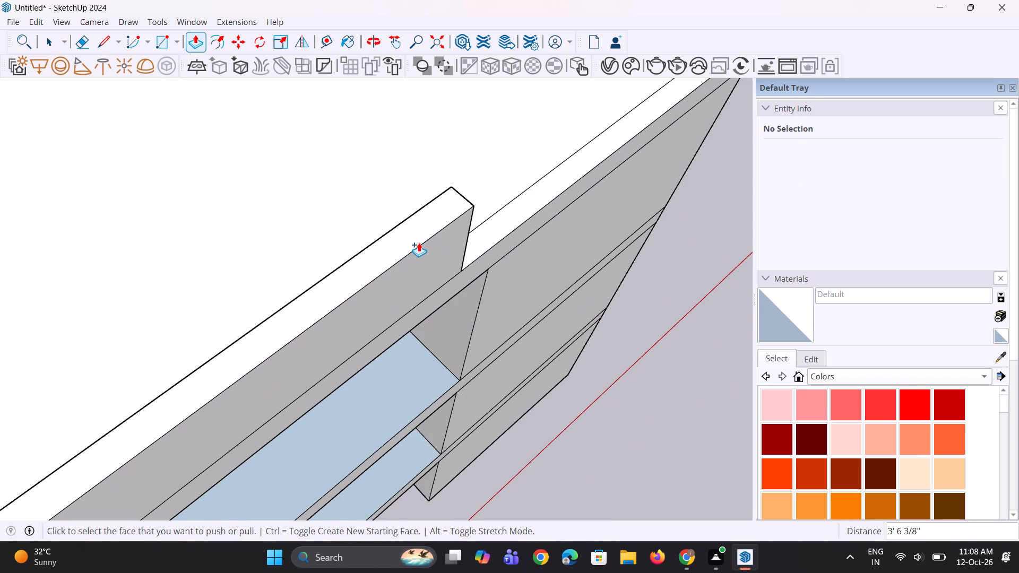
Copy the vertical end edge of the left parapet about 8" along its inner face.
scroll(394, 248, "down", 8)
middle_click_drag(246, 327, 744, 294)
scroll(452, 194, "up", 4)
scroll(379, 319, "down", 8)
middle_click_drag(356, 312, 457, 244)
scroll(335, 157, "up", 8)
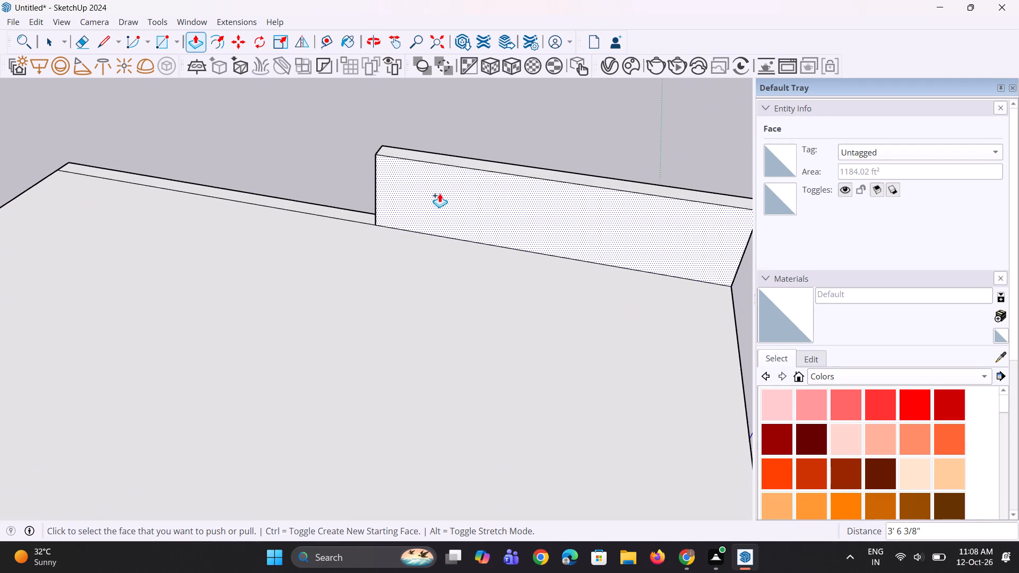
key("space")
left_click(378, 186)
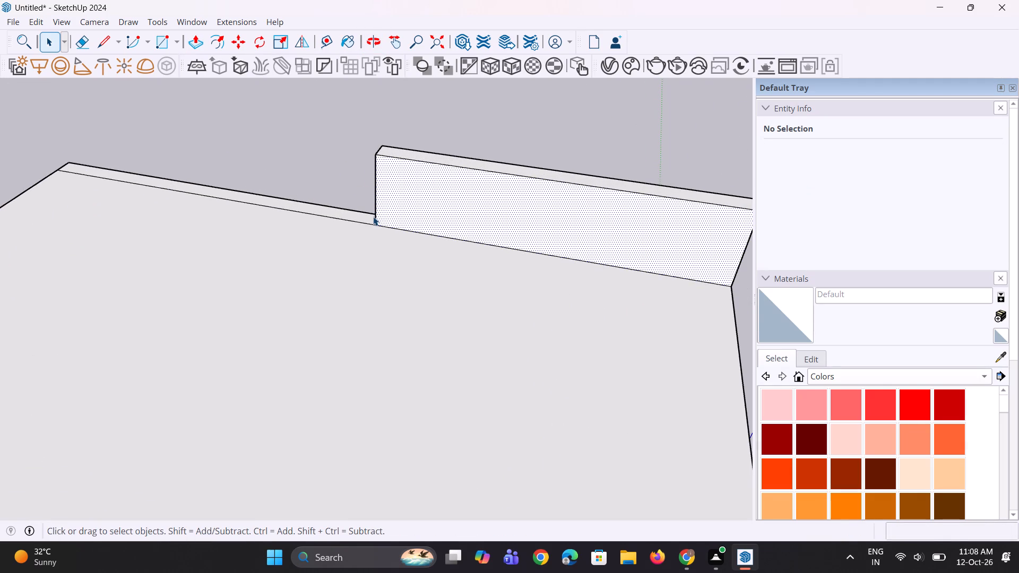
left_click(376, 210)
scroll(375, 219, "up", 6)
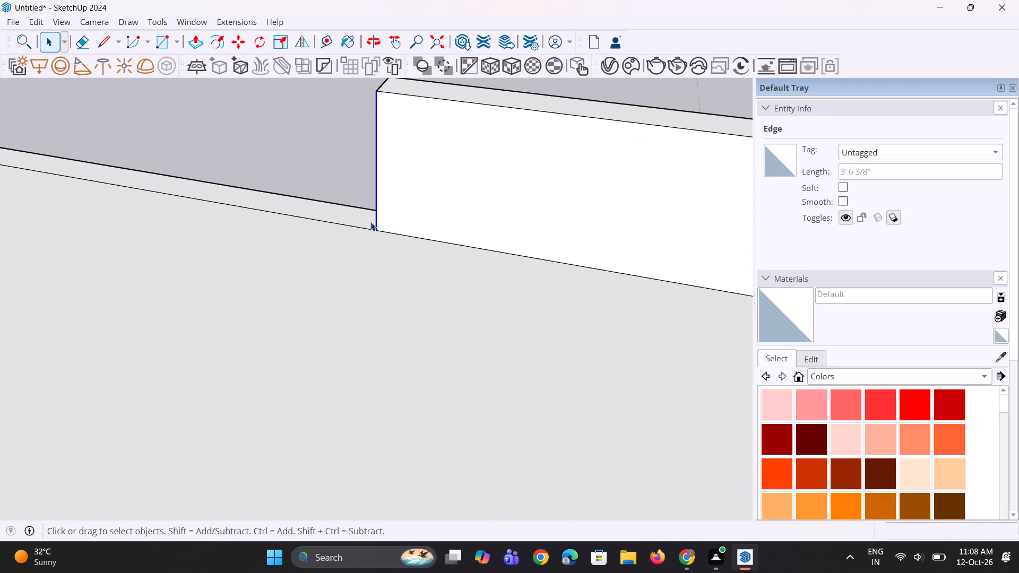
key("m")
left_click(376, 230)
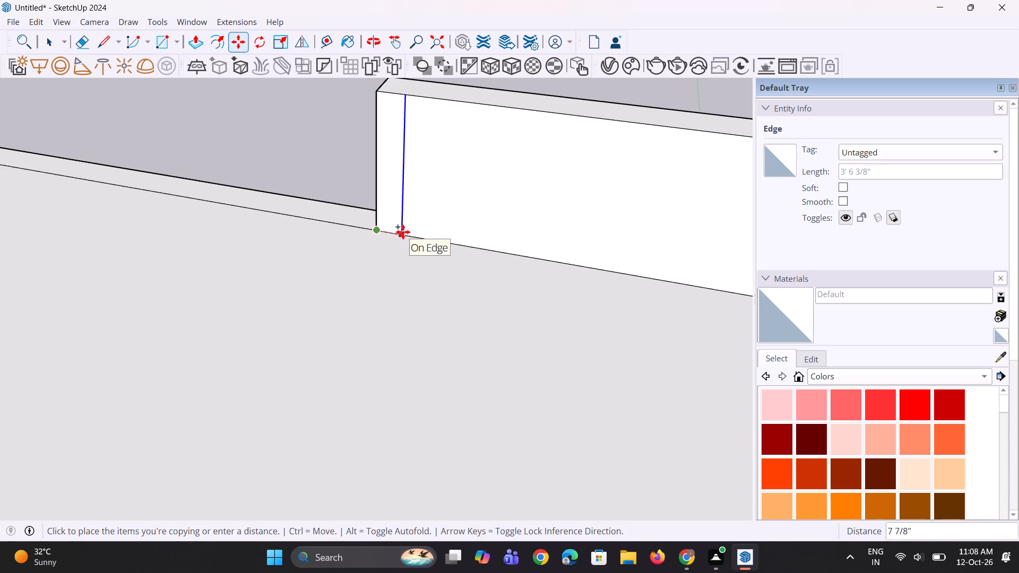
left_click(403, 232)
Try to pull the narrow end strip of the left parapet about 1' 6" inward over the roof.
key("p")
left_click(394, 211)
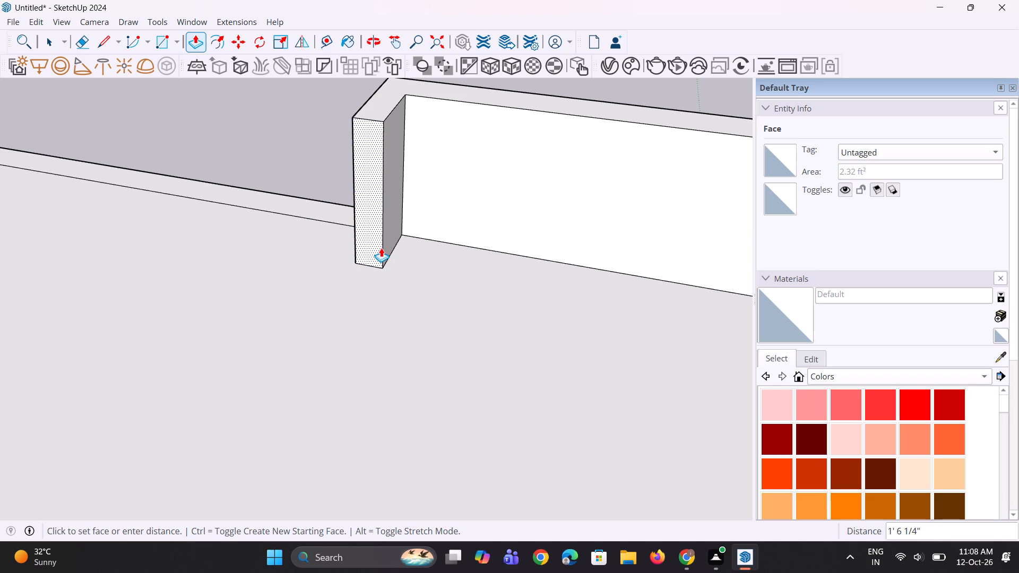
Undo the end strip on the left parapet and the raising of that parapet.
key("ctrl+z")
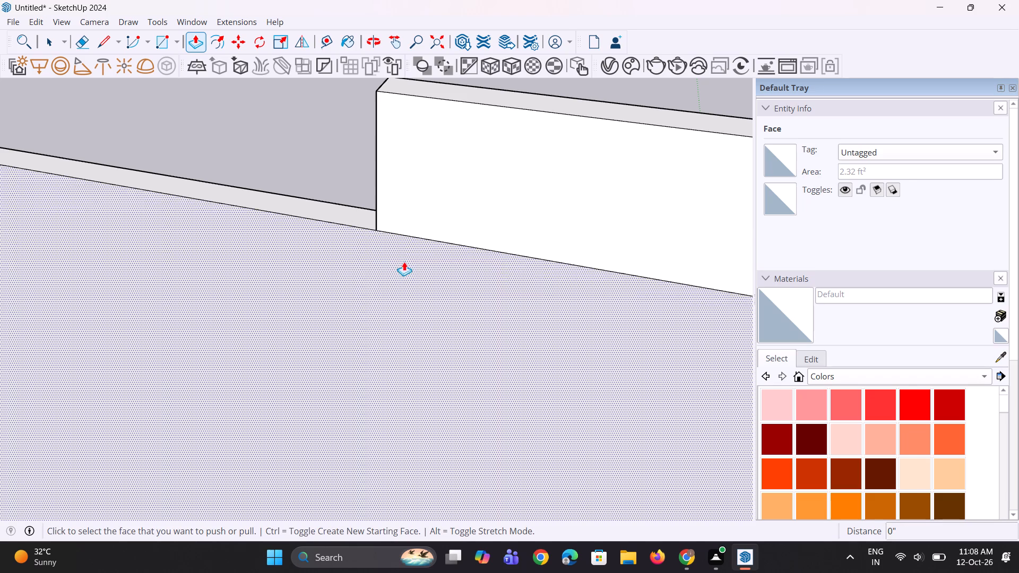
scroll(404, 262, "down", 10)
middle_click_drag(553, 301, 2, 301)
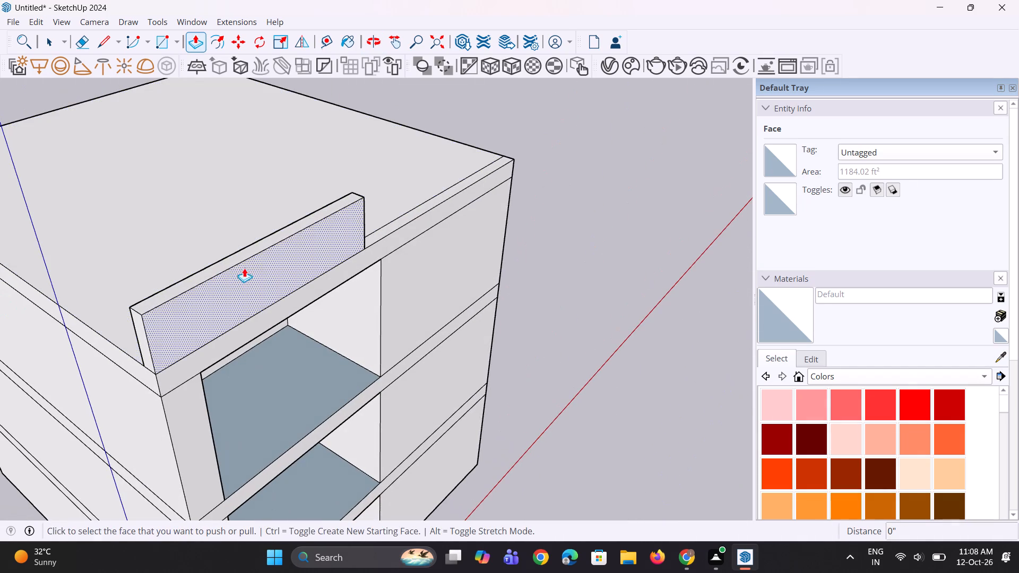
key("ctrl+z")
Pull the right part of the front roof strip up about 4' 2" as a parapet.
middle_click_drag(399, 254, 201, 286)
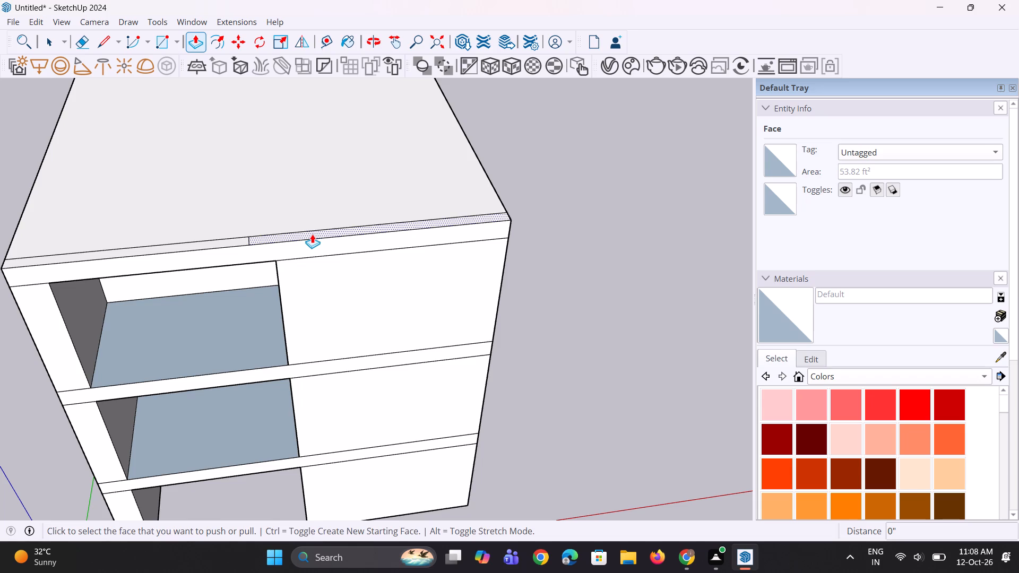
left_click(312, 234)
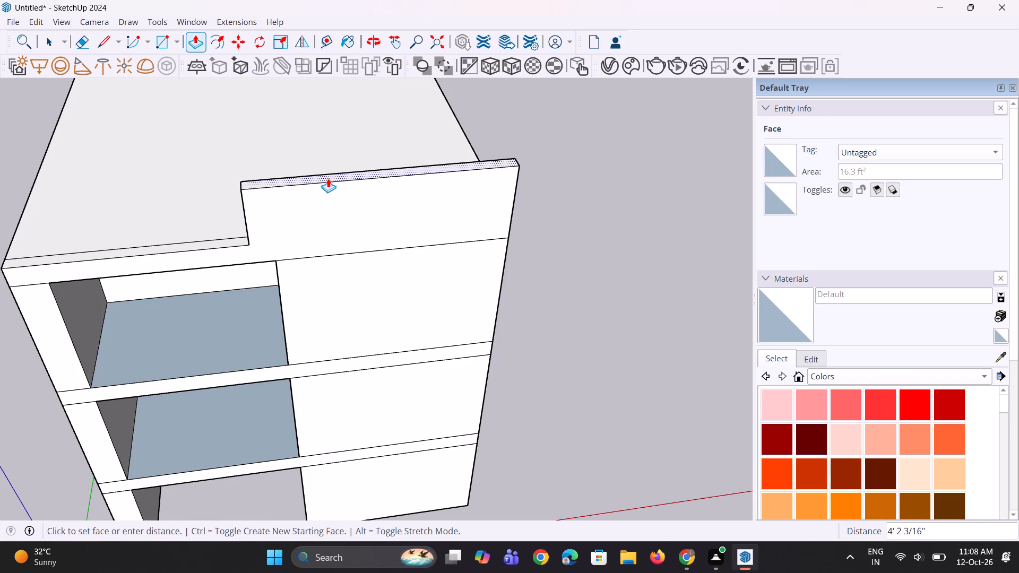
left_click(330, 177)
Raise the right parapet's top further, to a total height of about 5' 10".
middle_click_drag(154, 248, 182, 268)
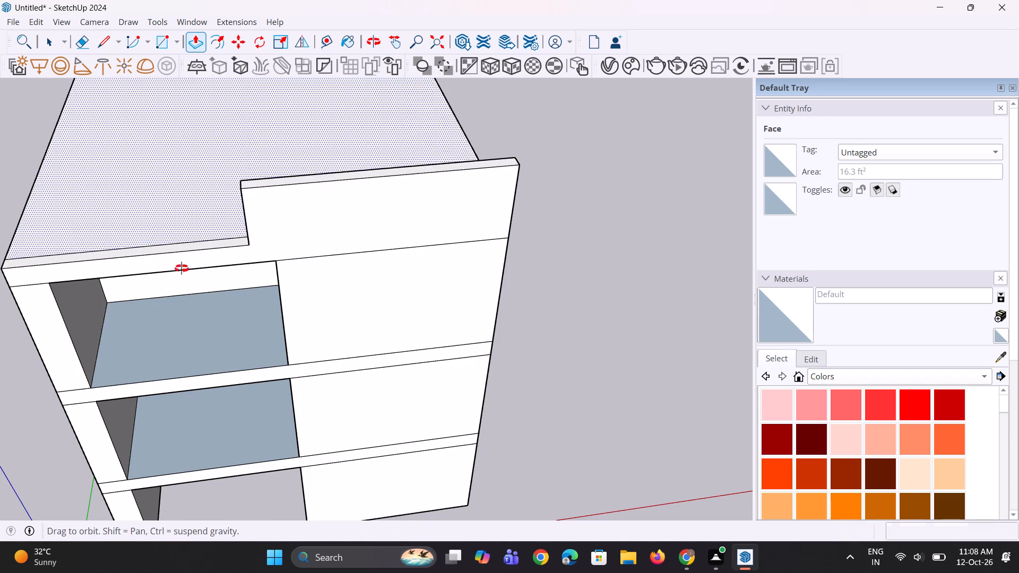
middle_click_drag(182, 268, 542, 274)
middle_click_drag(350, 303, 527, 276)
scroll(428, 254, "up", 1)
middle_click_drag(439, 272, 348, 385)
left_click(529, 239)
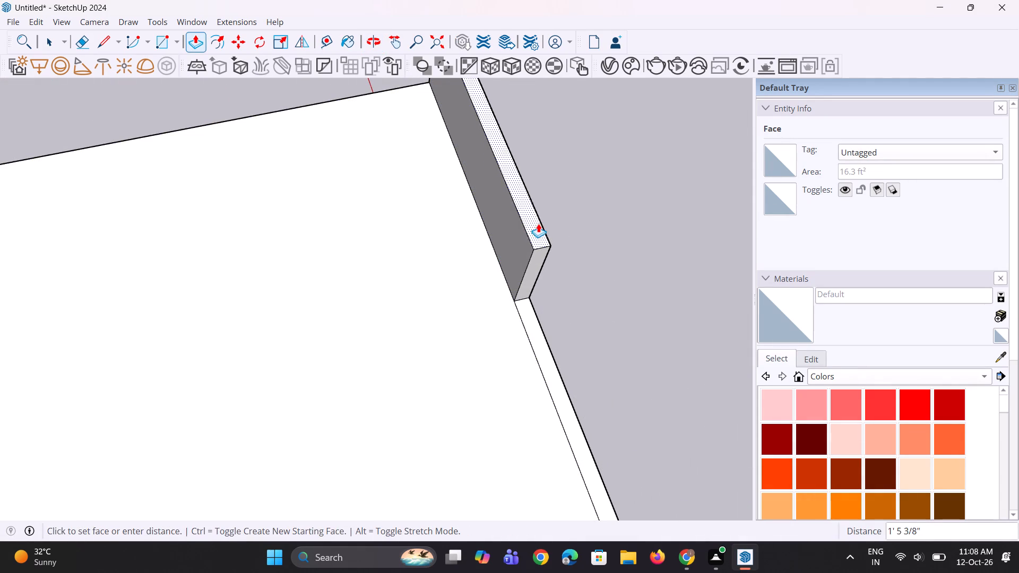
left_click(538, 223)
Copy the vertical edge at the parapet's mid-roof end about 1' along its inner face to mark a narrow strip.
middle_click_drag(457, 323, 631, 281)
key("space")
key("space")
scroll(429, 370, "down", 6)
middle_click_drag(426, 346, 493, 222)
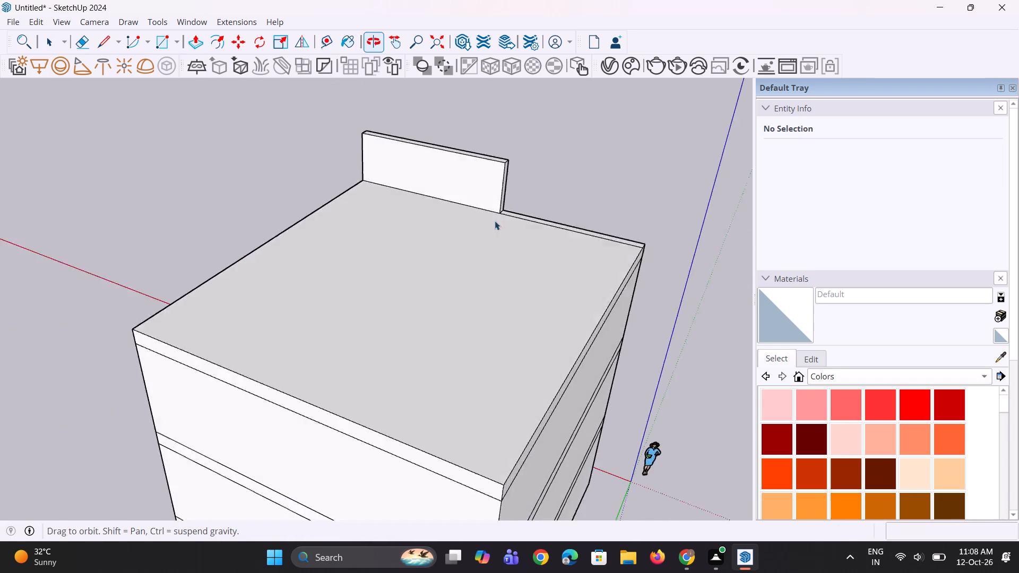
scroll(503, 177, "up", 8)
left_click(495, 179)
scroll(501, 220, "up", 1)
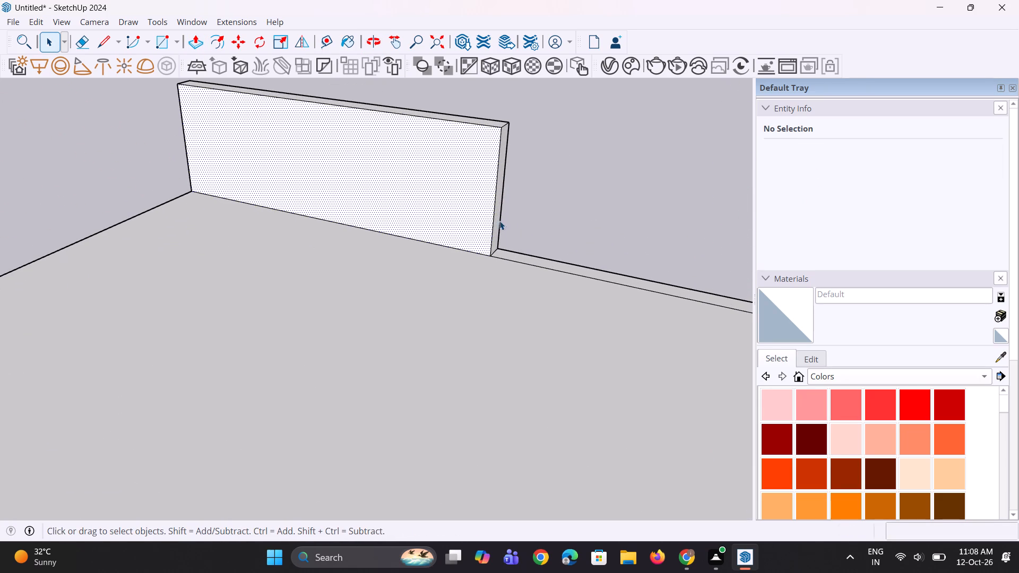
left_click(494, 216)
scroll(487, 230, "up", 1)
key("m")
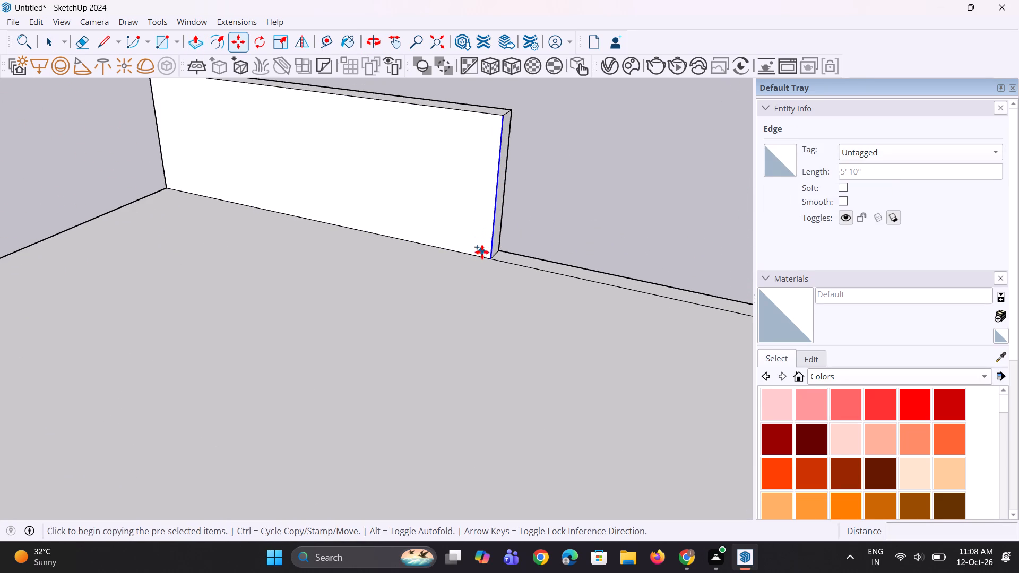
left_click(486, 259)
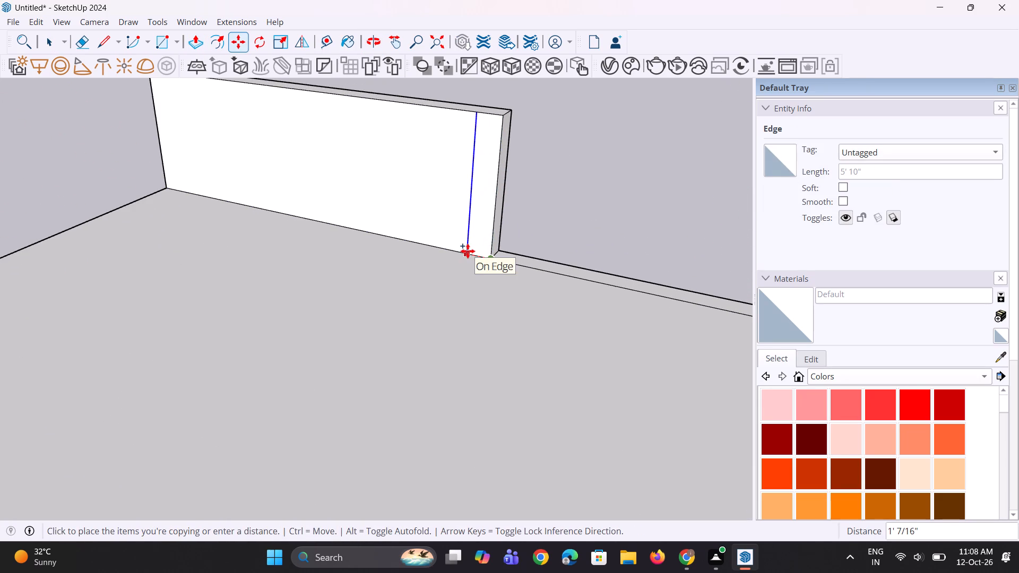
left_click(467, 251)
Pull the narrow strip at the right parapet's mid-roof end inward about 2' to form a return over the roof.
key("p")
left_click(492, 217)
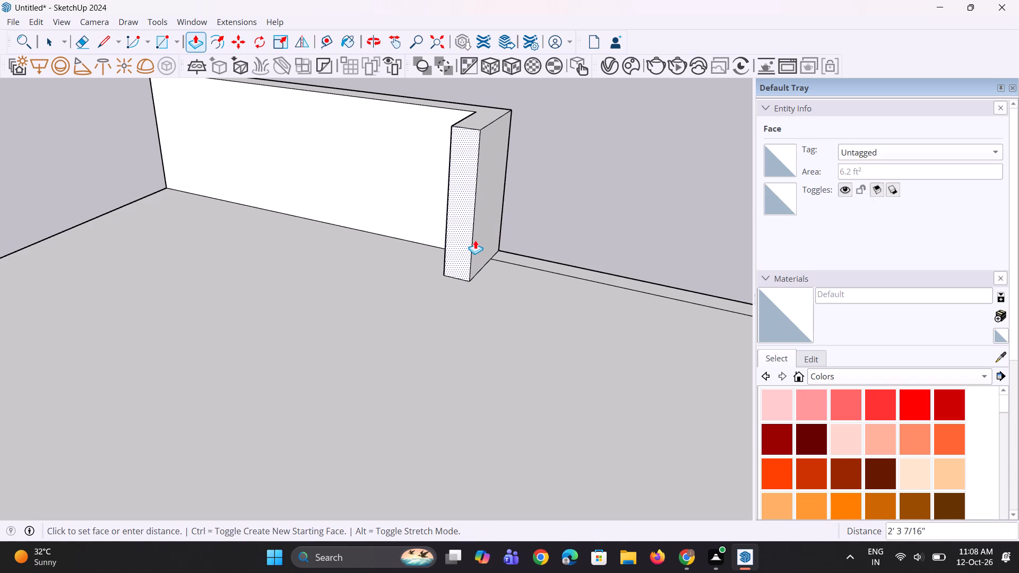
left_click(477, 238)
Copy the return's inner vertical edge about 1' across its end face to mark a wall-thickness strip.
middle_click_drag(507, 282, 169, 324)
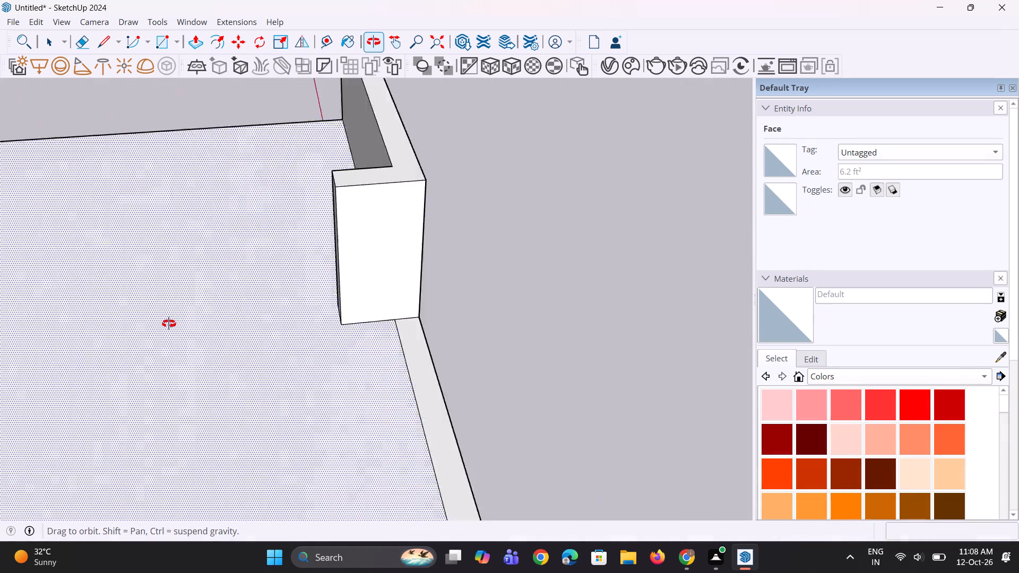
middle_click_drag(169, 324, 167, 321)
scroll(183, 288, "down", 6)
middle_click_drag(203, 284, 269, 242)
key("space")
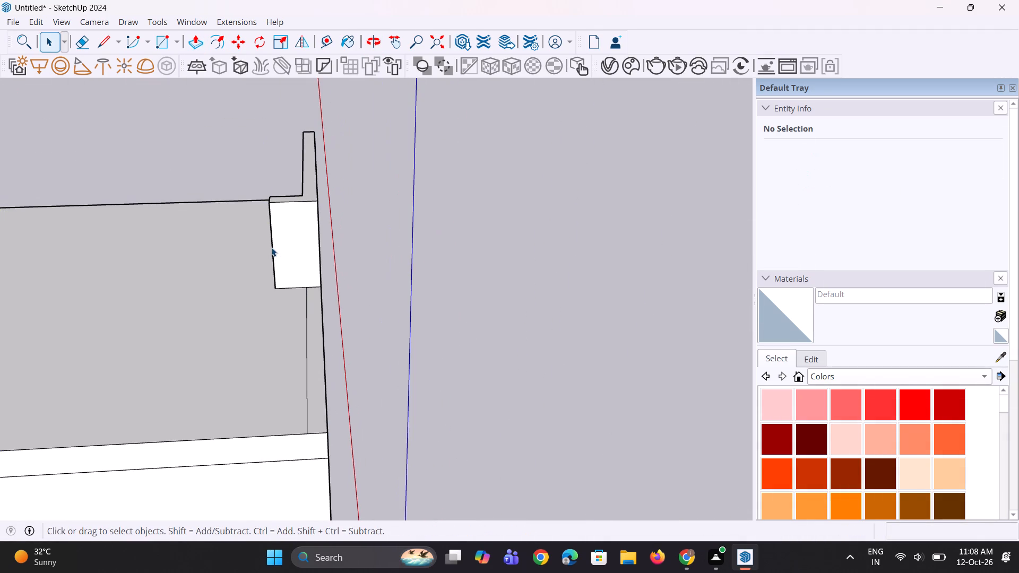
left_click(273, 247)
scroll(282, 274, "up", 4)
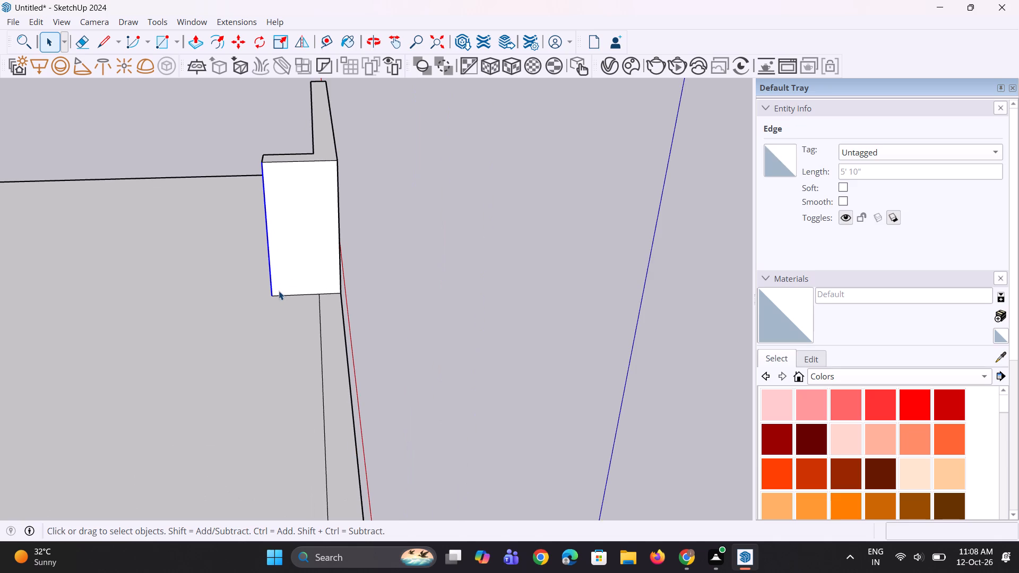
key("m")
left_click(272, 298)
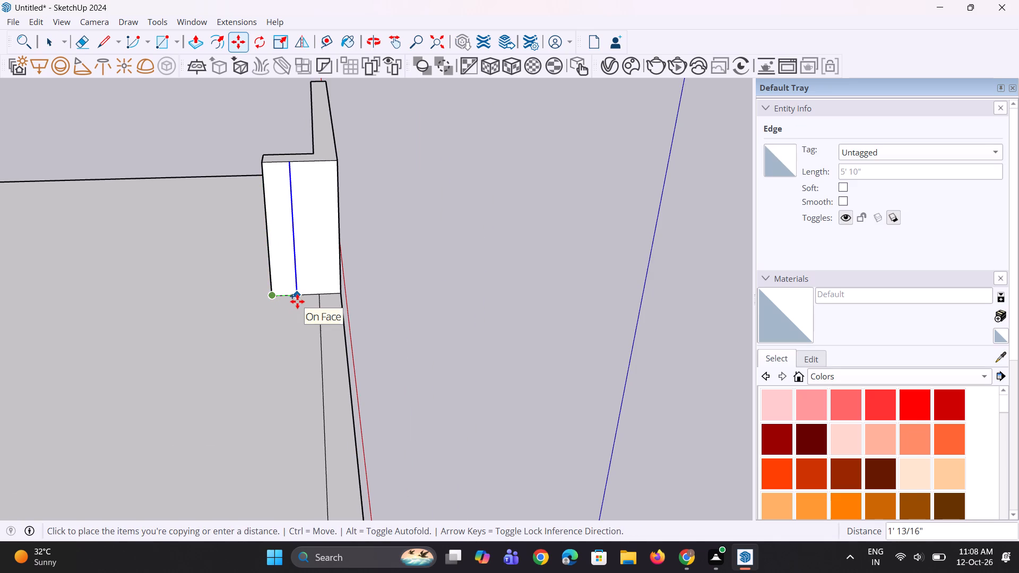
left_click(295, 301)
Pull the marked strip along the roof as a set-back parapet wall reaching the roof's far side edge.
key("p")
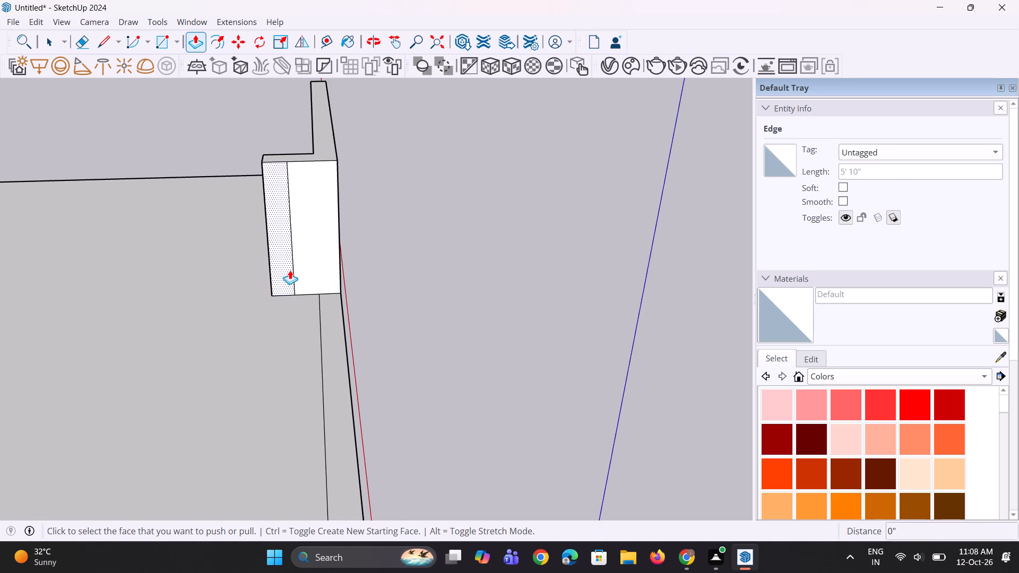
left_click(284, 270)
scroll(278, 303, "down", 12)
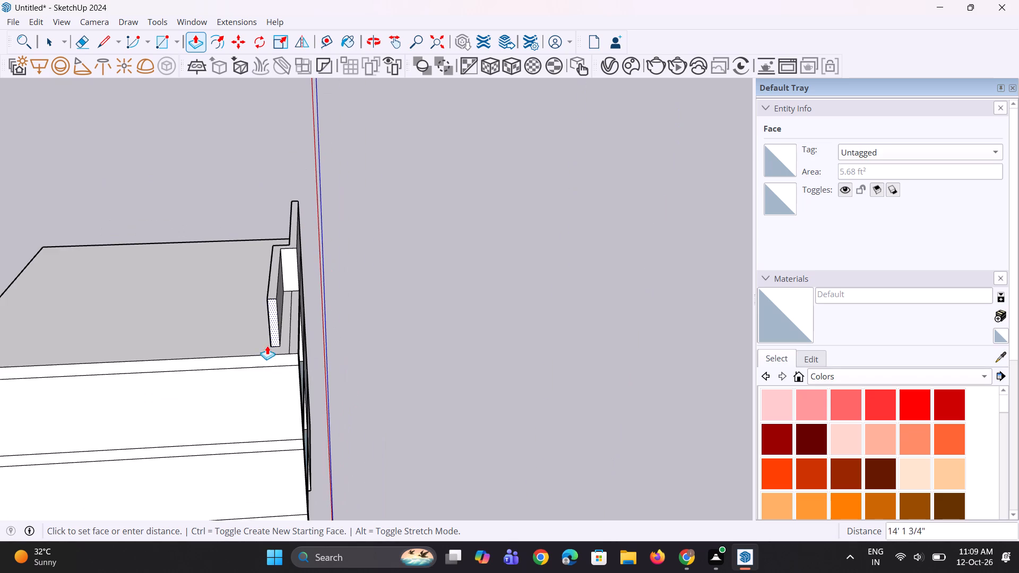
left_click(260, 351)
Erase the leftover front strip line on the roof ledge before the set-back parapet.
middle_click_drag(202, 360, 616, 379)
scroll(429, 362, "down", 6)
middle_click_drag(503, 375, 146, 316)
scroll(210, 266, "down", 6)
middle_click_drag(368, 397, 0, 337)
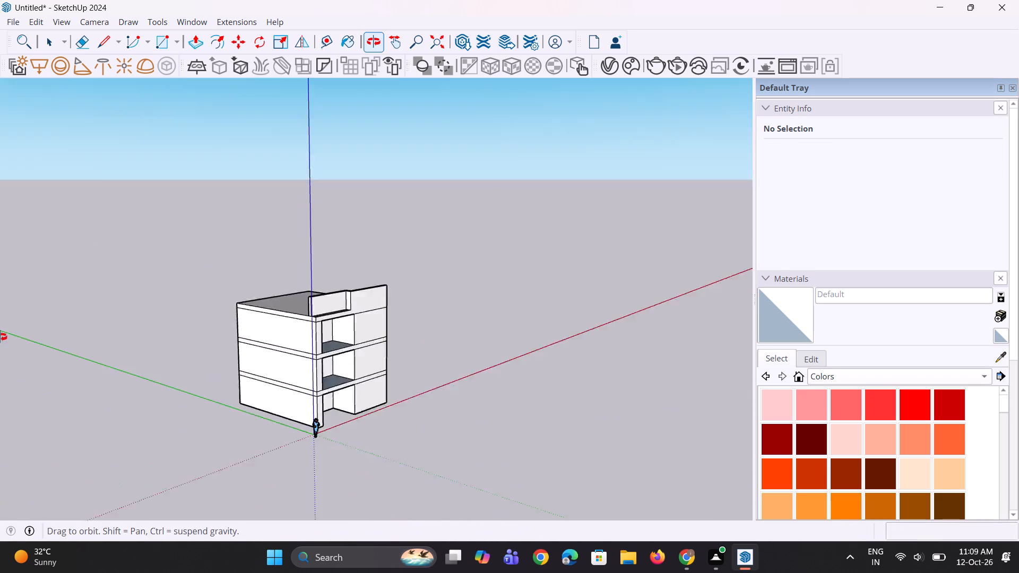
middle_click_drag(0, 337, 0, 304)
scroll(441, 246, "up", 4)
middle_click_drag(348, 319, 326, 454)
scroll(325, 382, "up", 10)
middle_click_drag(296, 334, 296, 416)
key("e")
scroll(295, 391, "up", 8)
left_click(342, 402)
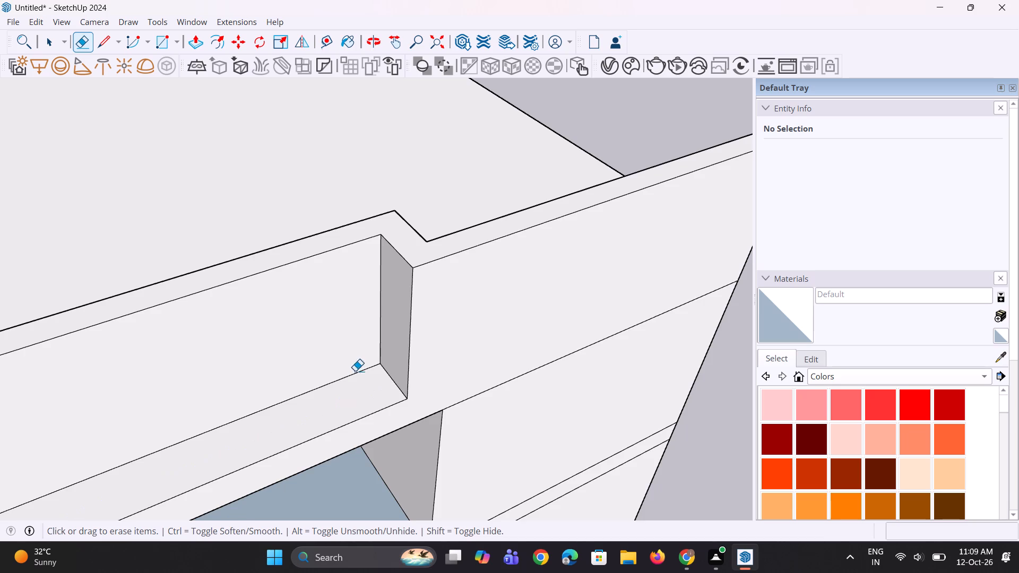
Examine the building's stepped parapet, roof corner and front balconies from several angles.
scroll(355, 371, "down", 12)
scroll(293, 396, "up", 1)
middle_click_drag(293, 396, 386, 348)
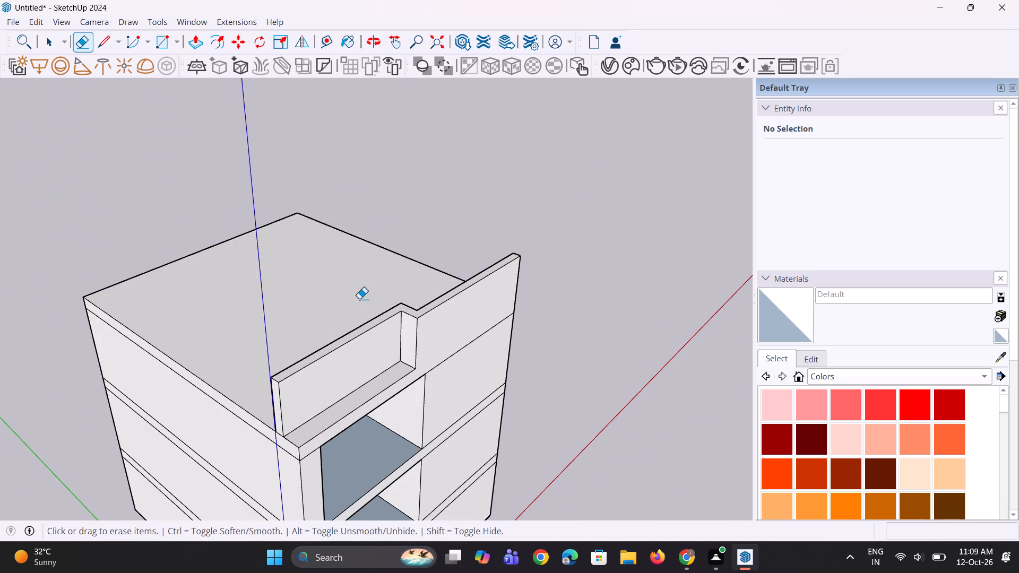
scroll(359, 299, "down", 4)
middle_click_drag(358, 294, 366, 294)
scroll(366, 294, "up", 1)
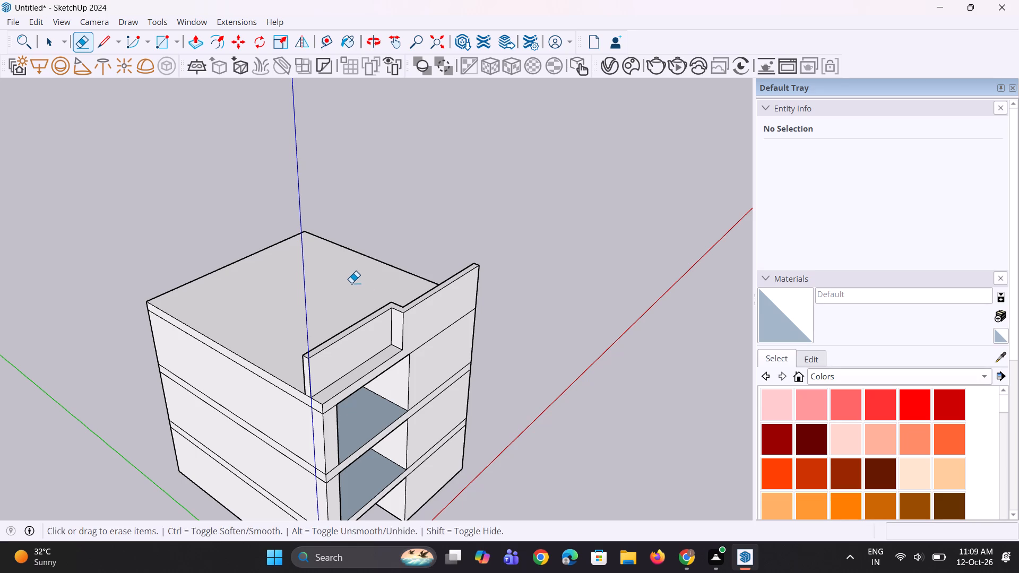
scroll(345, 265, "down", 4)
middle_click_drag(353, 398, 402, 337)
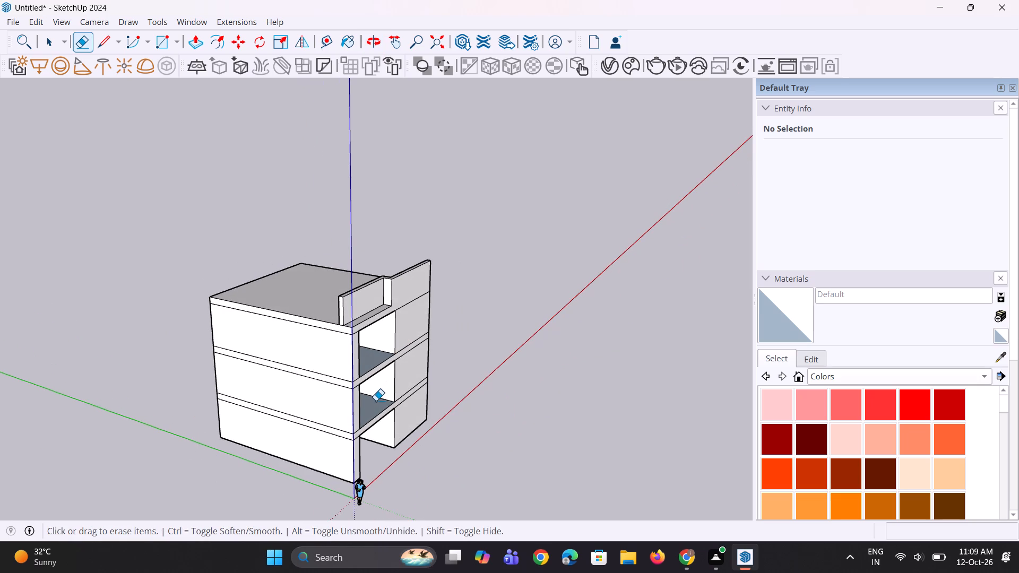
scroll(358, 370, "down", 5)
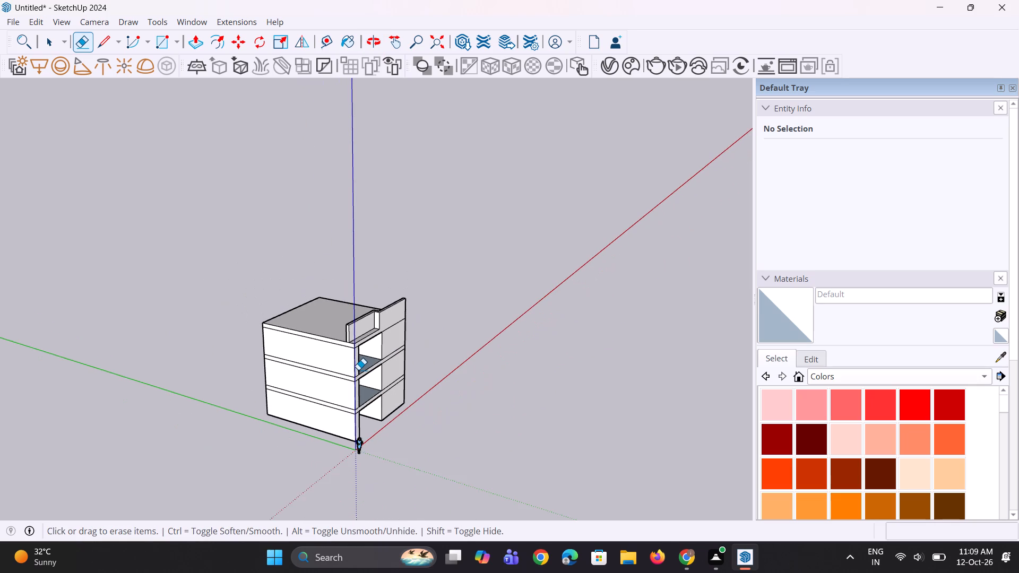
middle_click_drag(357, 396, 356, 411)
scroll(383, 373, "up", 8)
middle_click_drag(366, 439, 335, 451)
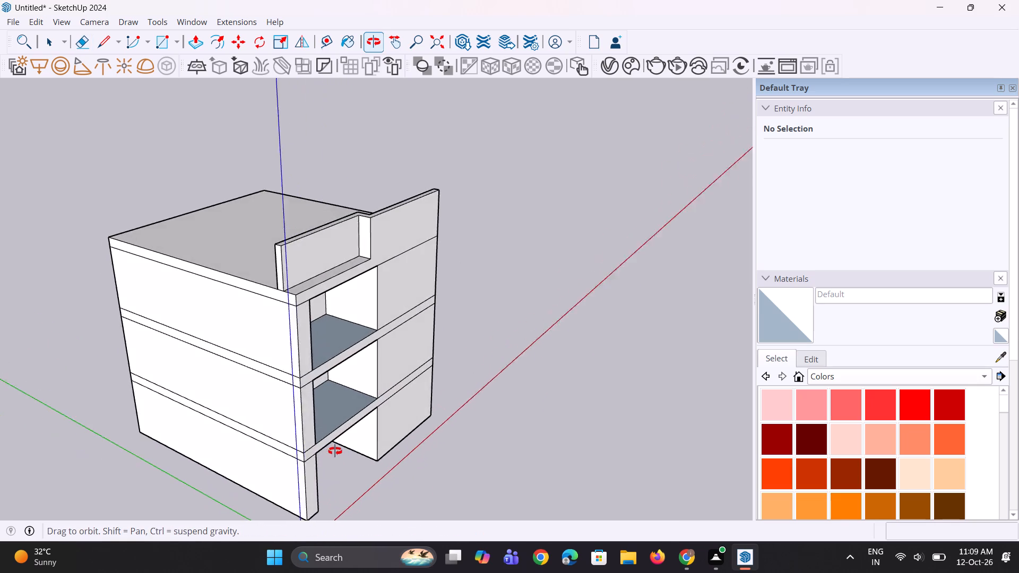
middle_click_drag(335, 451, 304, 448)
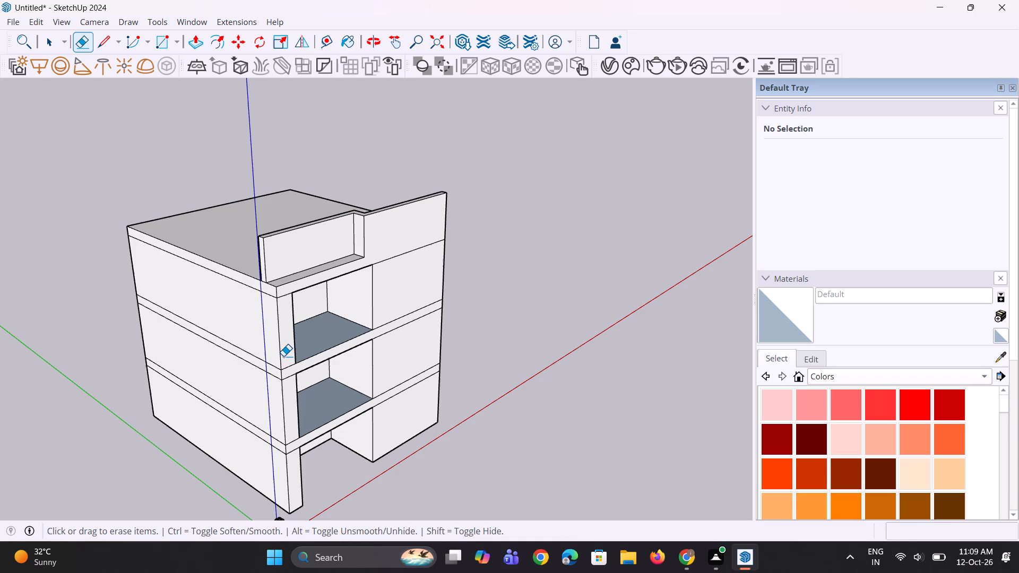
middle_click_drag(271, 348, 316, 326)
scroll(334, 279, "up", 2)
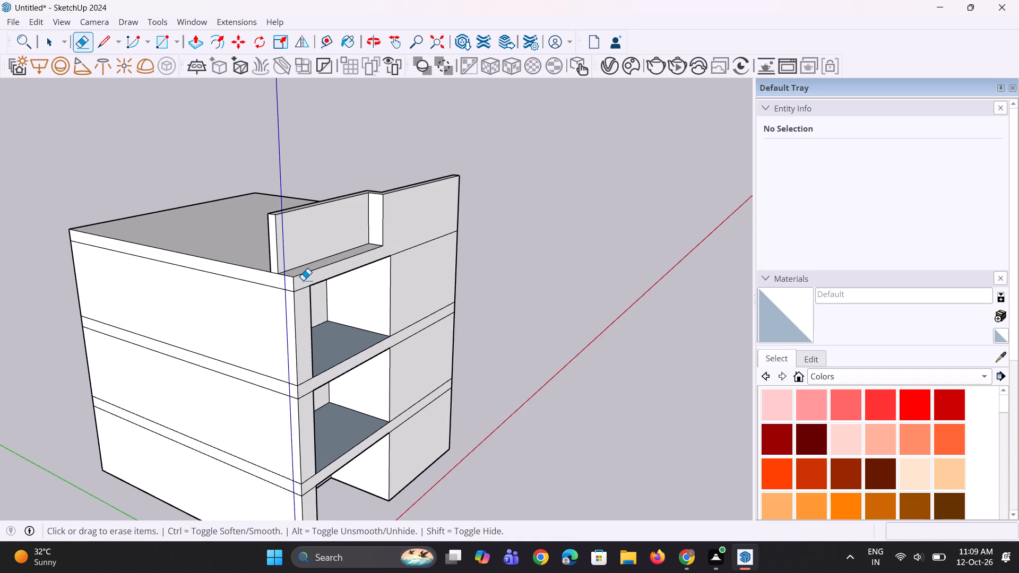
scroll(301, 282, "up", 3)
middle_click_drag(284, 296, 344, 333)
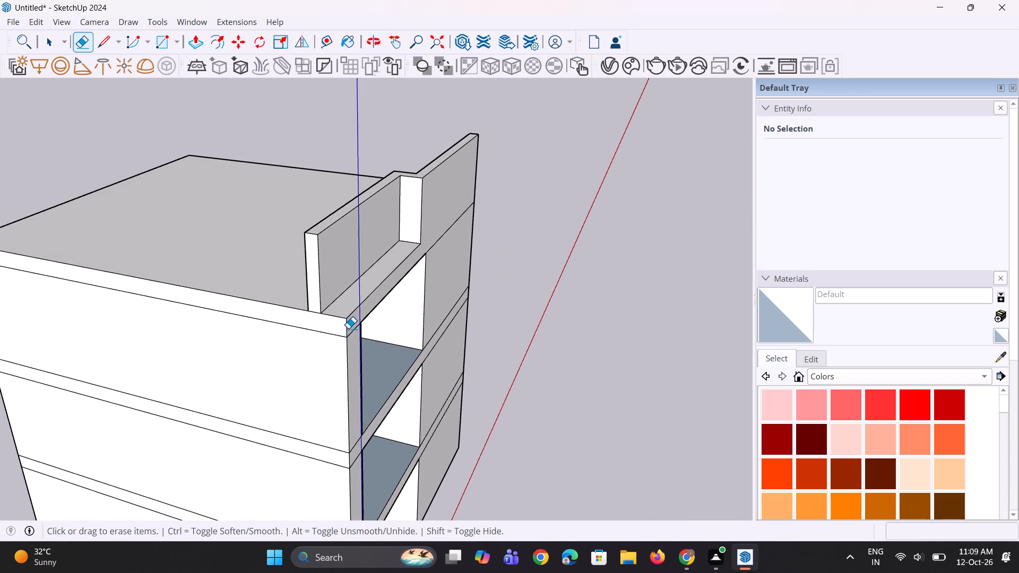
scroll(356, 324, "up", 2)
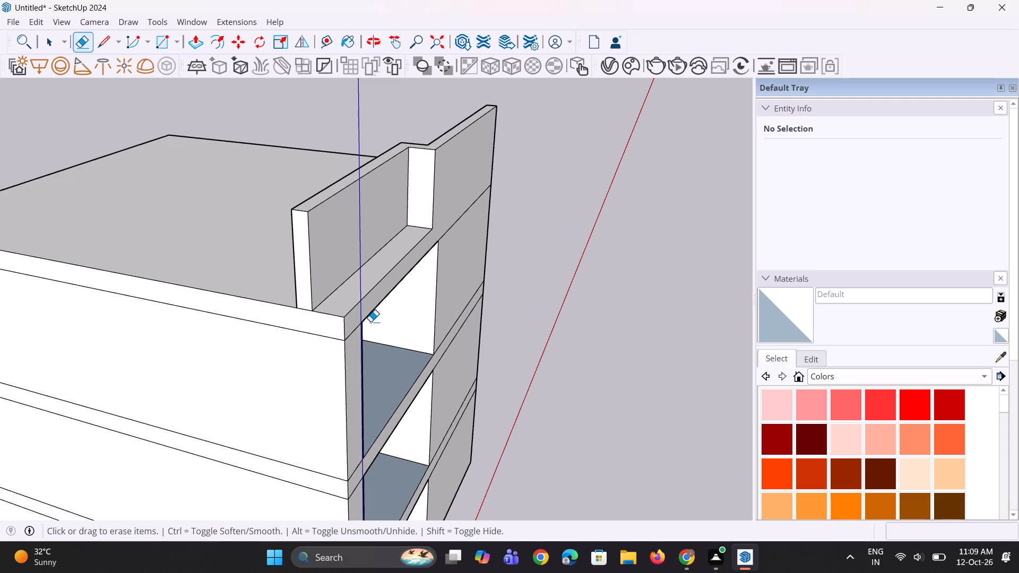
scroll(370, 322, "down", 4)
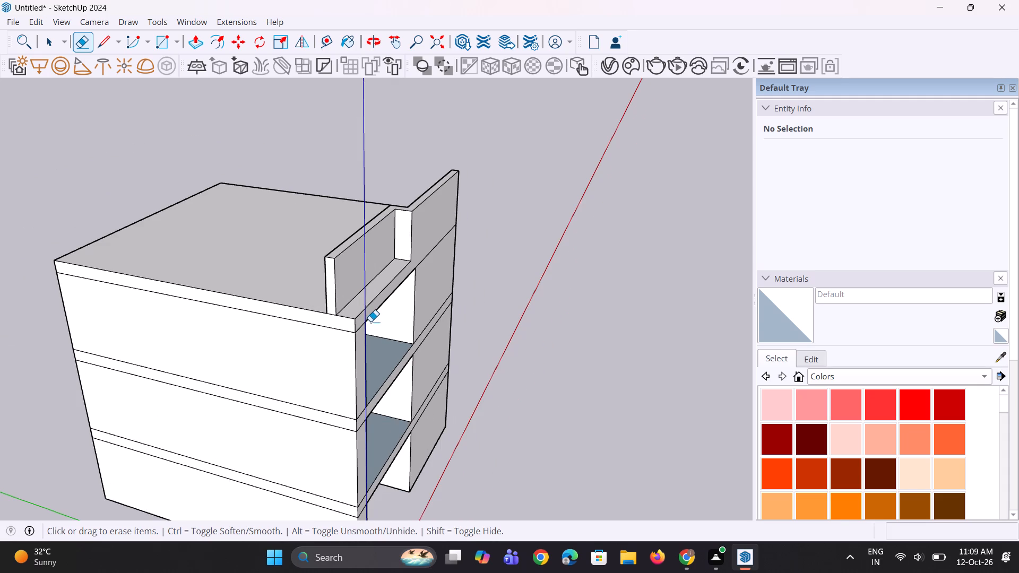
middle_click_drag(384, 341, 330, 340)
scroll(384, 341, "down", 1)
scroll(289, 291, "down", 5)
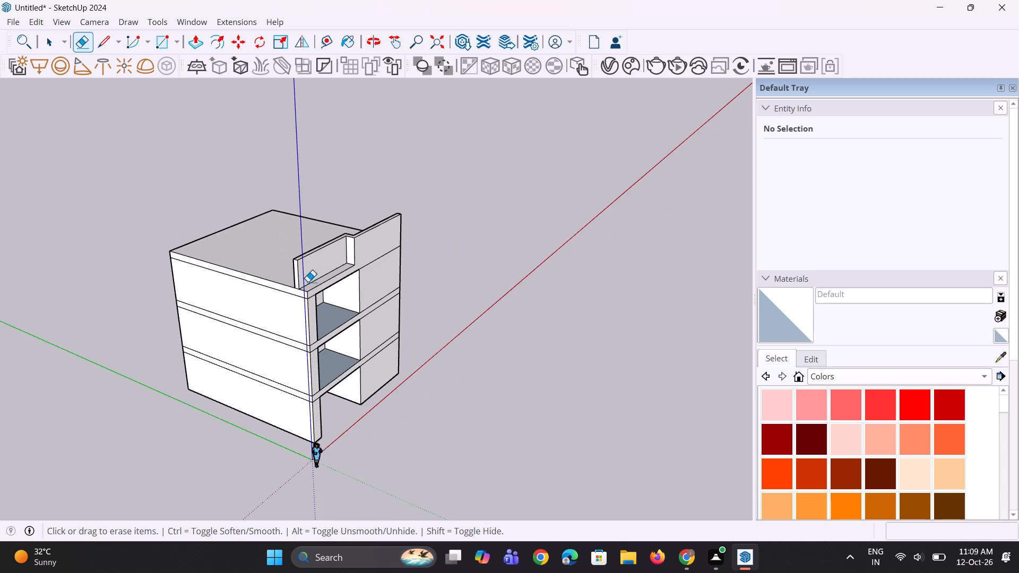
Pull the front of the slab band between the middle and top storeys outward about 8 5/8".
middle_click_drag(342, 356, 234, 346)
scroll(272, 328, "up", 12)
key("p")
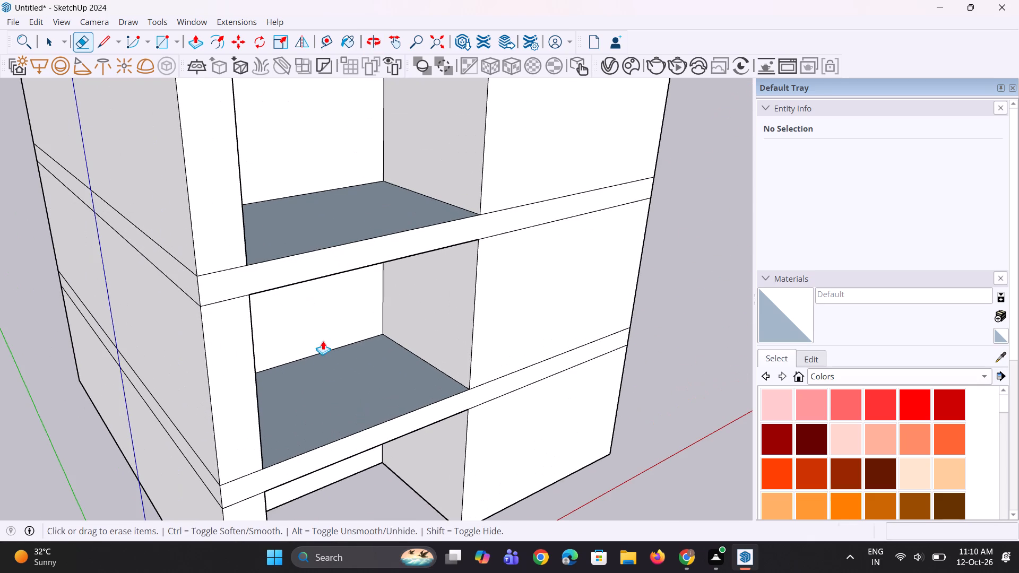
left_click(265, 279)
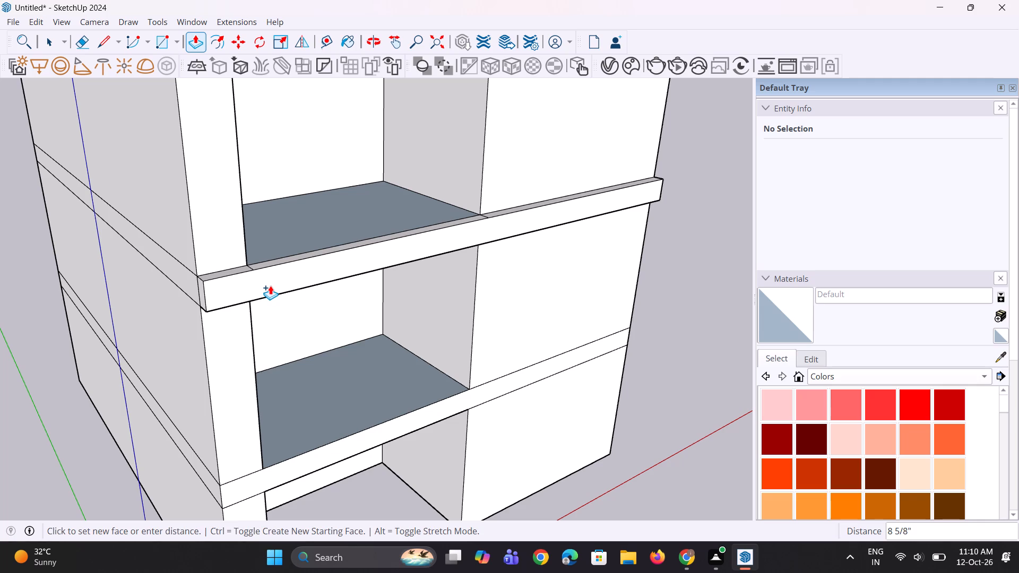
left_click(270, 285)
Pull the projecting band's underside over the left pier down 10' to the lower slab band.
middle_click_drag(282, 336, 138, 152)
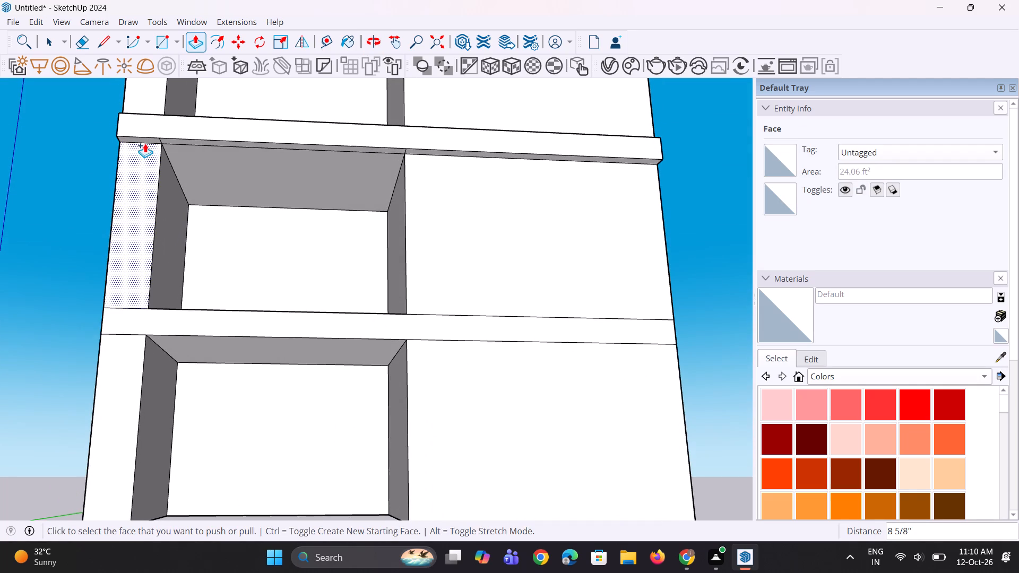
left_click(146, 140)
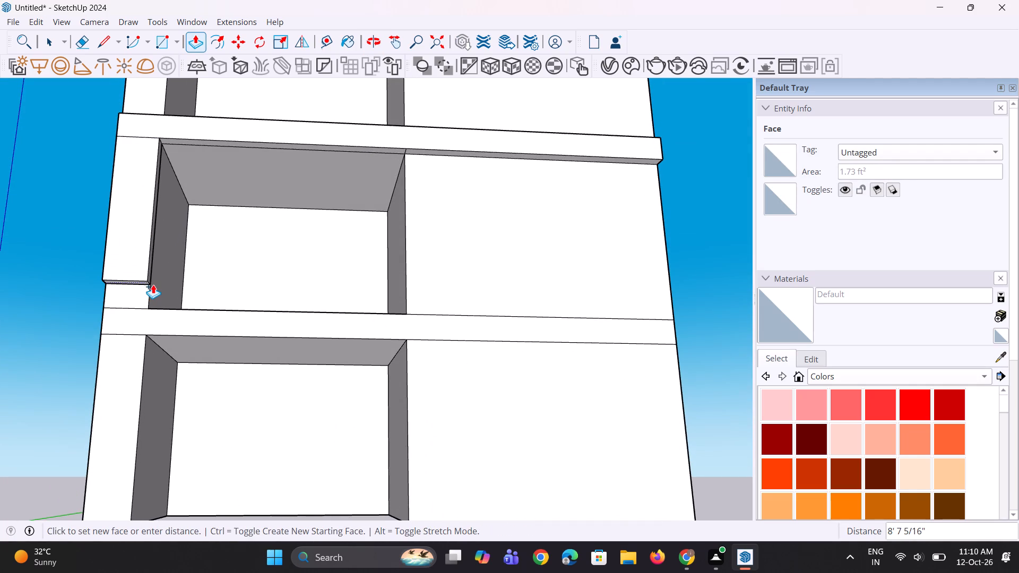
left_click(169, 309)
Draw a horizontal line across the inner side of the projecting left pier, just above its bottom end.
scroll(222, 292, "down", 5)
middle_click_drag(228, 297, 114, 372)
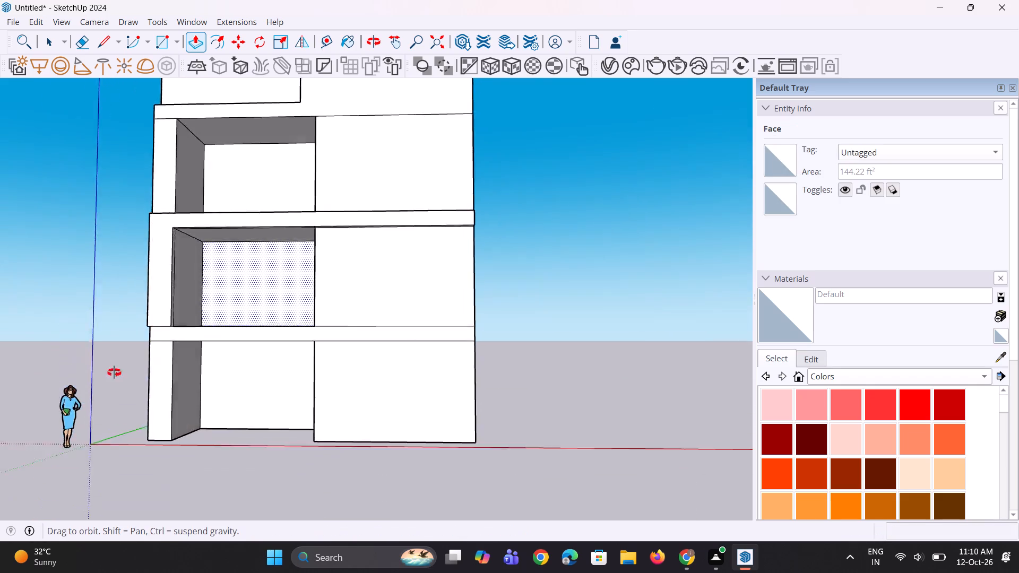
middle_click_drag(114, 372, 3, 391)
scroll(48, 284, "up", 4)
scroll(207, 339, "up", 4)
middle_click_drag(209, 359, 123, 381)
scroll(124, 381, "up", 1)
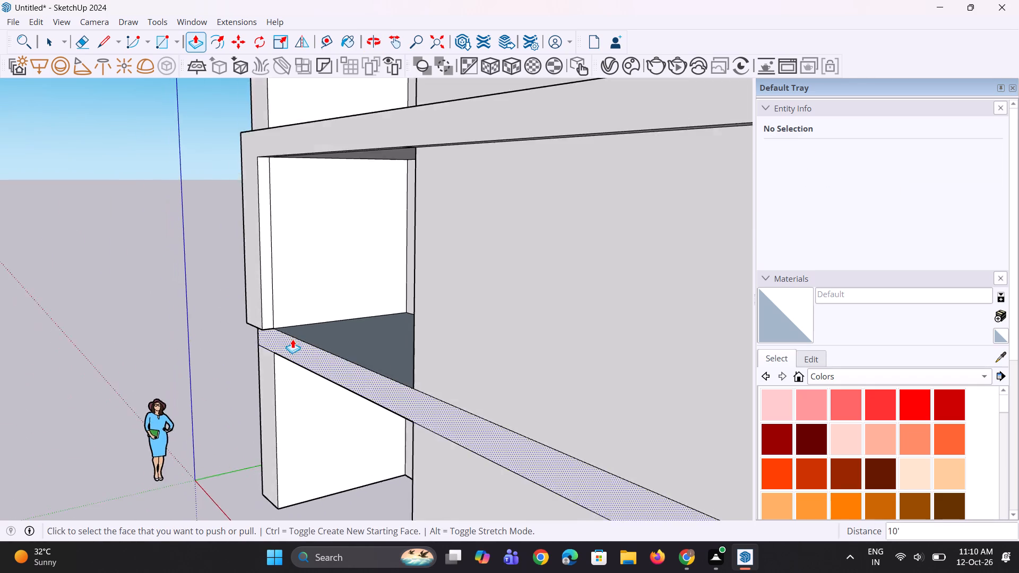
scroll(292, 339, "up", 6)
key("l")
scroll(275, 317, "up", 3)
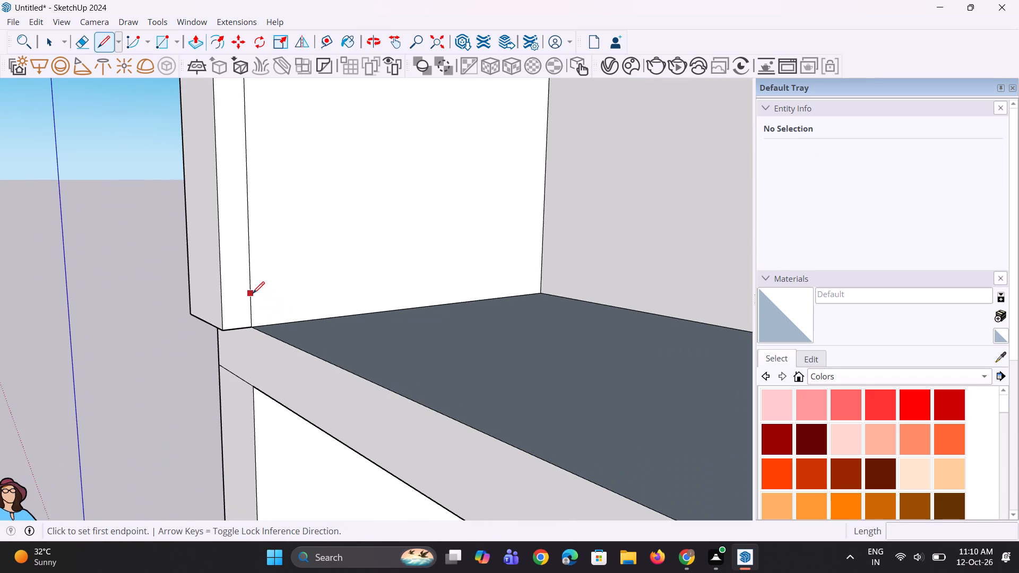
left_click(253, 293)
left_click(221, 296)
Pull the small face at the pier's foot about 15' across the middle balcony opening to its far side wall.
key("p")
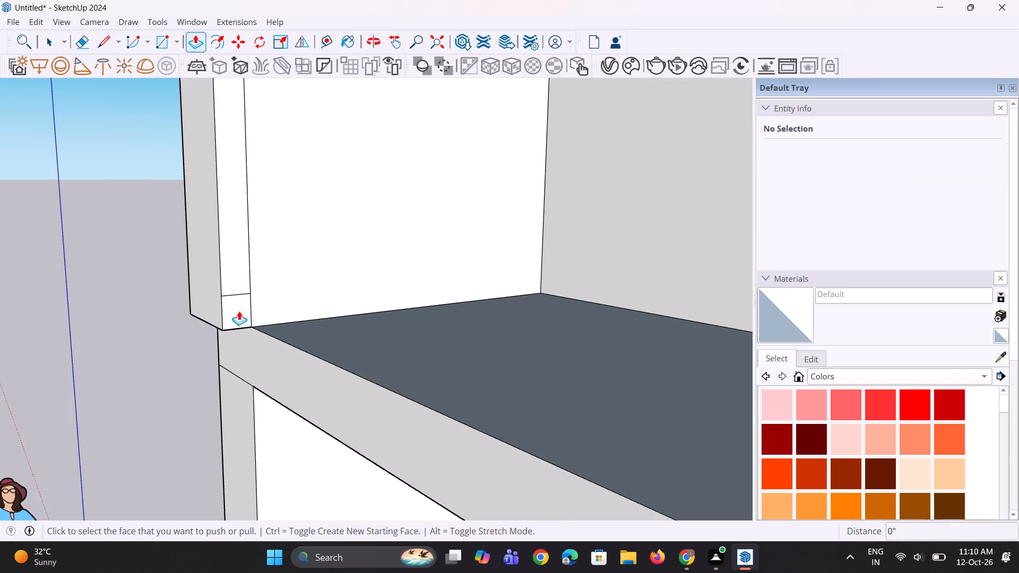
left_click(239, 311)
scroll(255, 329, "down", 11)
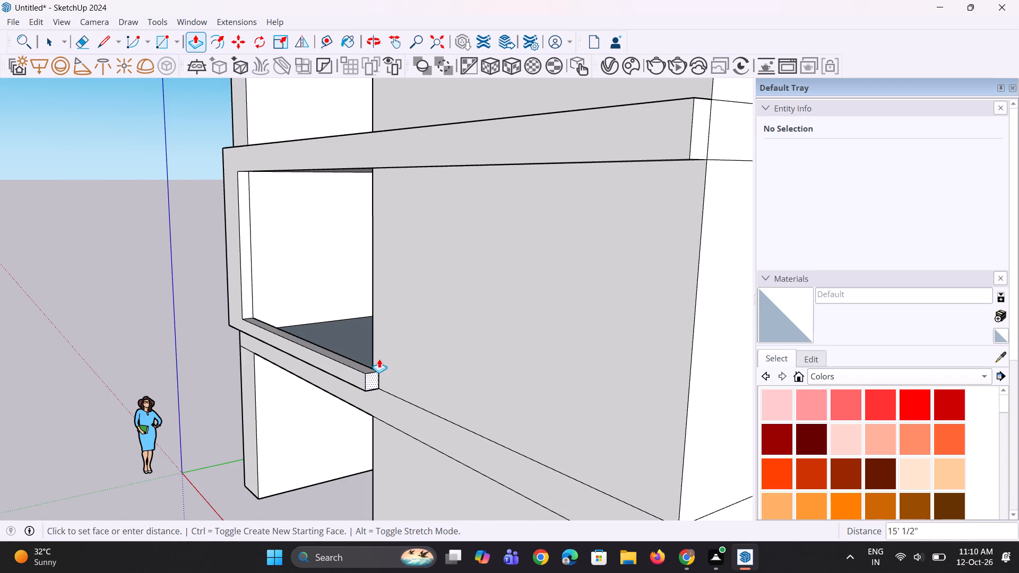
left_click(373, 354)
Copy the short top edge at the new bottom bar's far end about 10 1/2" back along the bar.
middle_click_drag(346, 408, 585, 415)
scroll(491, 396, "down", 6)
scroll(477, 404, "up", 1)
middle_click_drag(480, 404, 590, 400)
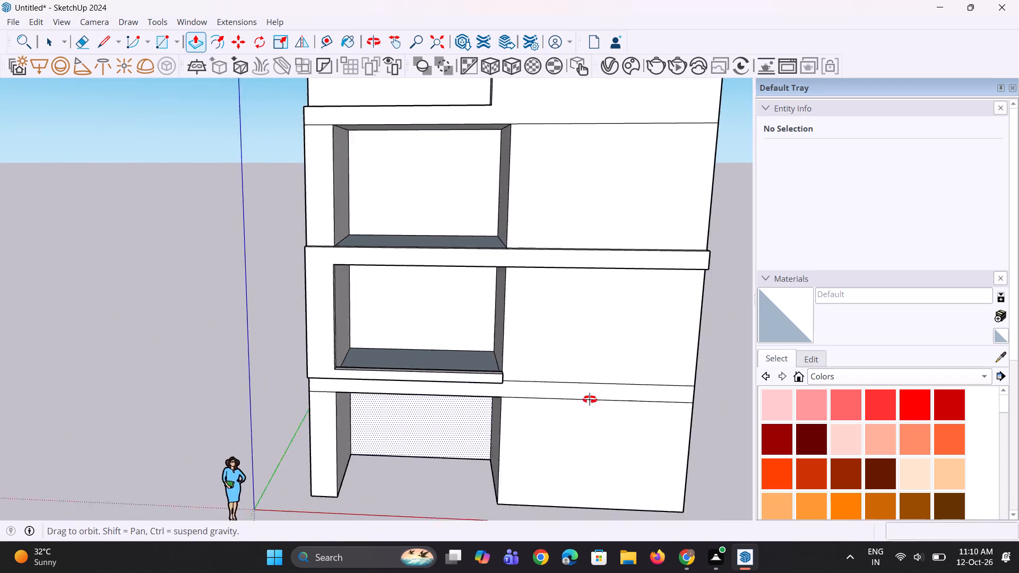
middle_click_drag(590, 400, 597, 392)
scroll(509, 273, "up", 5)
middle_click_drag(503, 252, 526, 362)
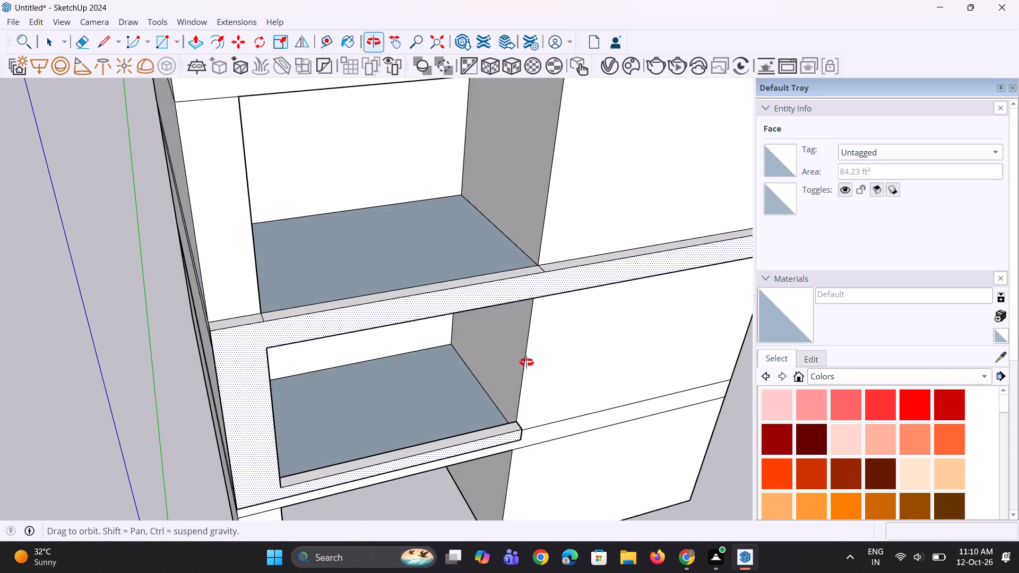
middle_click_drag(526, 362, 526, 362)
scroll(487, 428, "up", 3)
middle_click_drag(499, 438, 523, 444)
scroll(523, 444, "up", 3)
key("space")
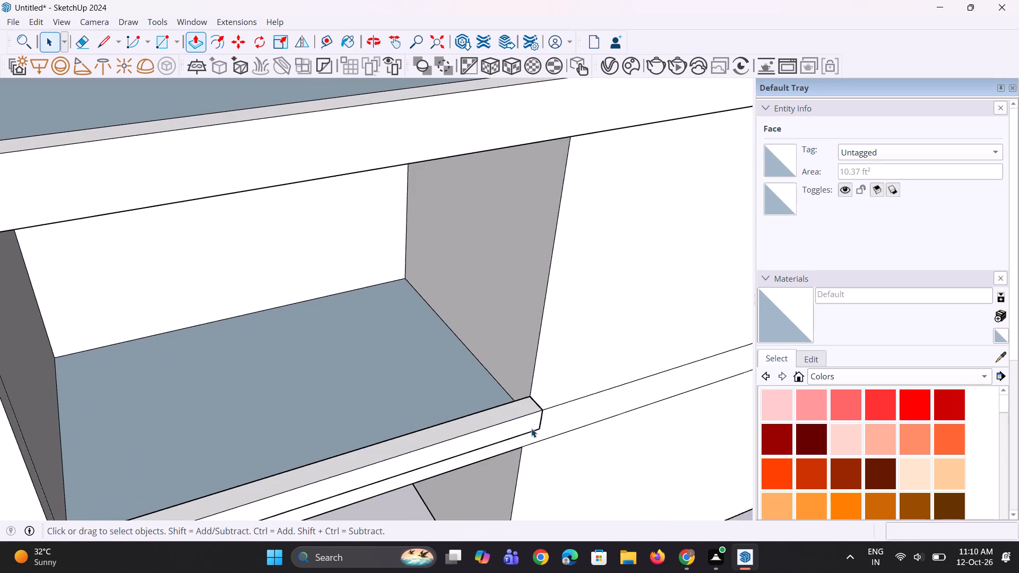
scroll(537, 405, "up", 3)
left_click(537, 406)
scroll(537, 412, "up", 2)
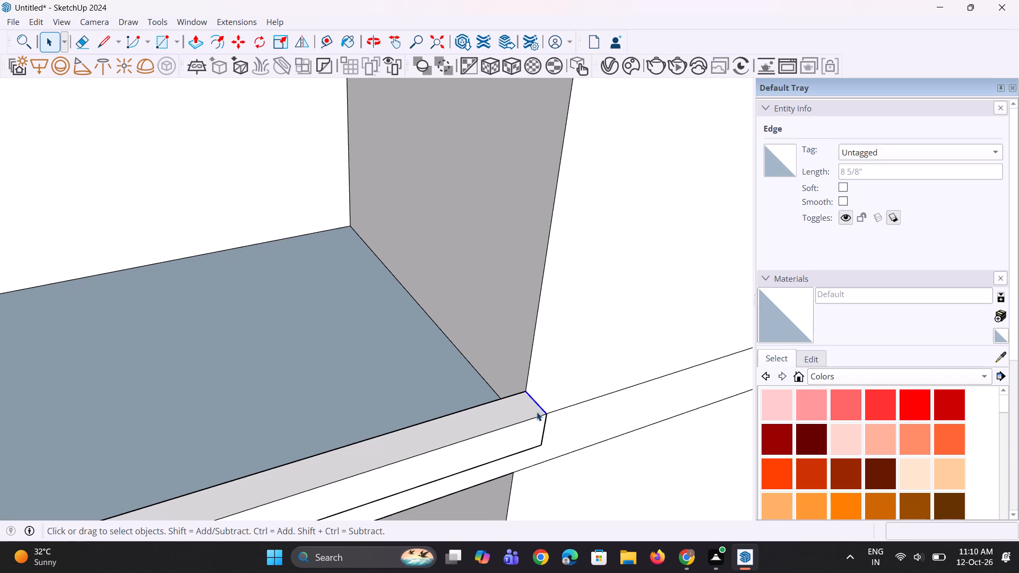
key("m")
left_click(543, 414)
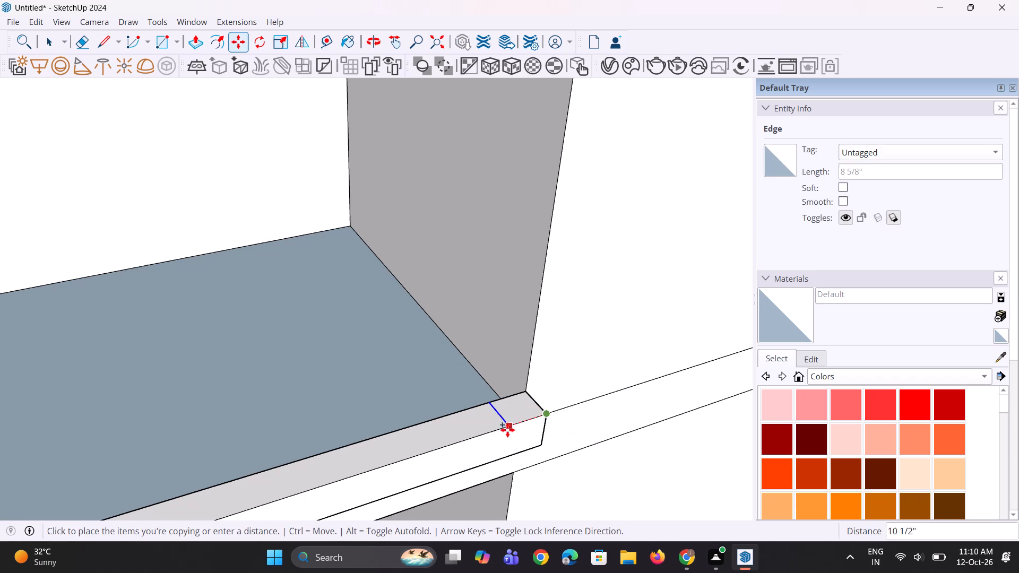
left_click(507, 430)
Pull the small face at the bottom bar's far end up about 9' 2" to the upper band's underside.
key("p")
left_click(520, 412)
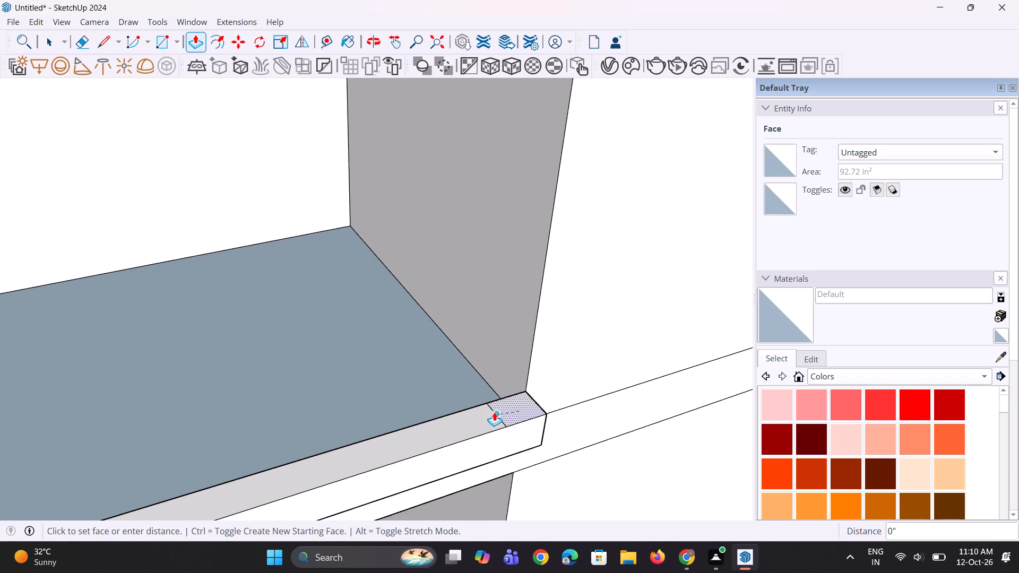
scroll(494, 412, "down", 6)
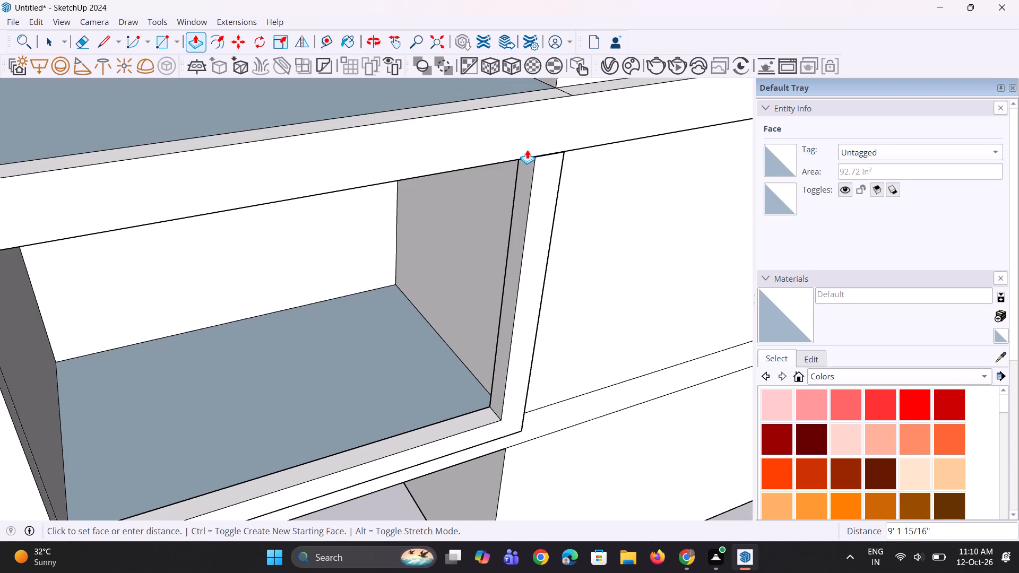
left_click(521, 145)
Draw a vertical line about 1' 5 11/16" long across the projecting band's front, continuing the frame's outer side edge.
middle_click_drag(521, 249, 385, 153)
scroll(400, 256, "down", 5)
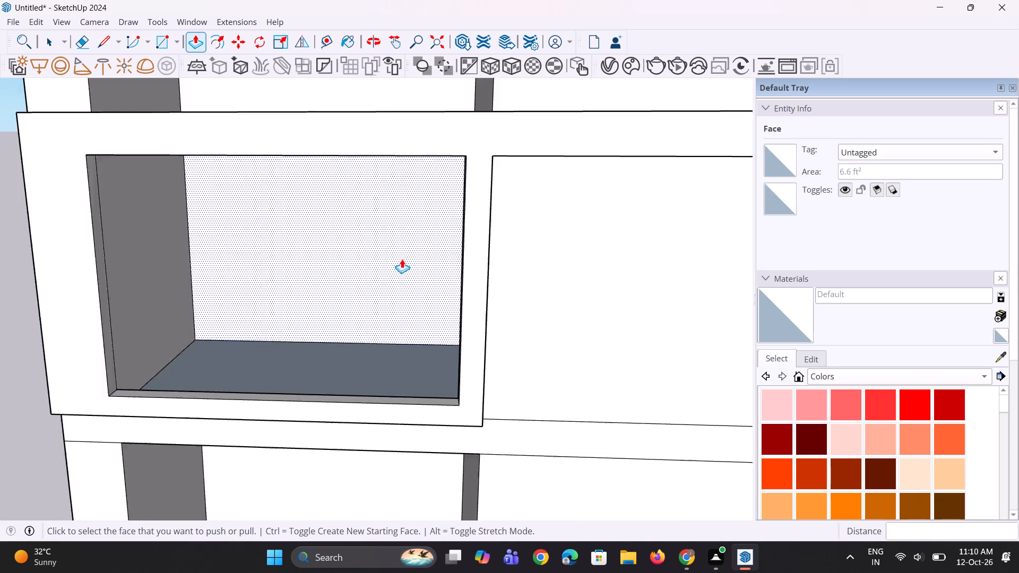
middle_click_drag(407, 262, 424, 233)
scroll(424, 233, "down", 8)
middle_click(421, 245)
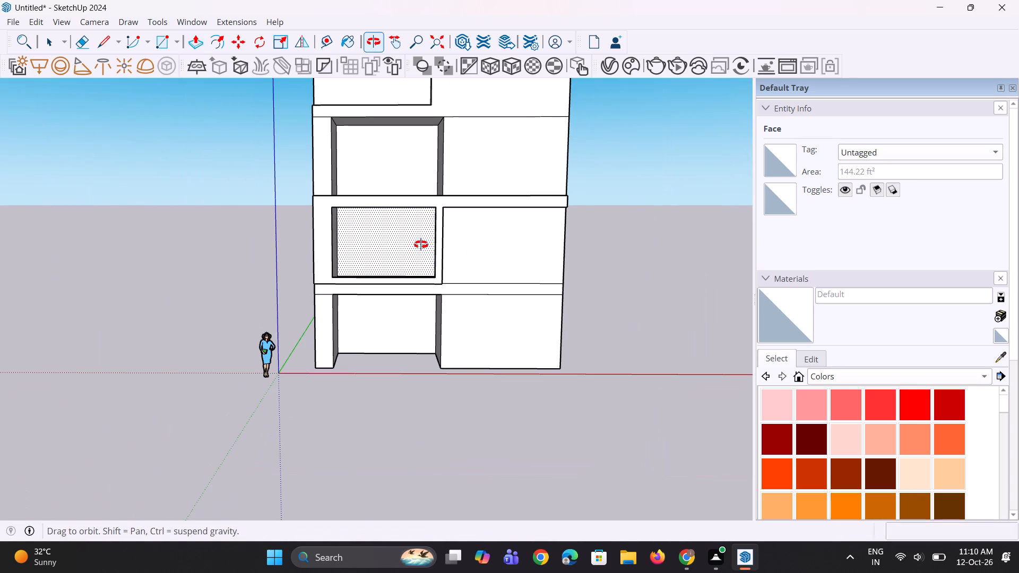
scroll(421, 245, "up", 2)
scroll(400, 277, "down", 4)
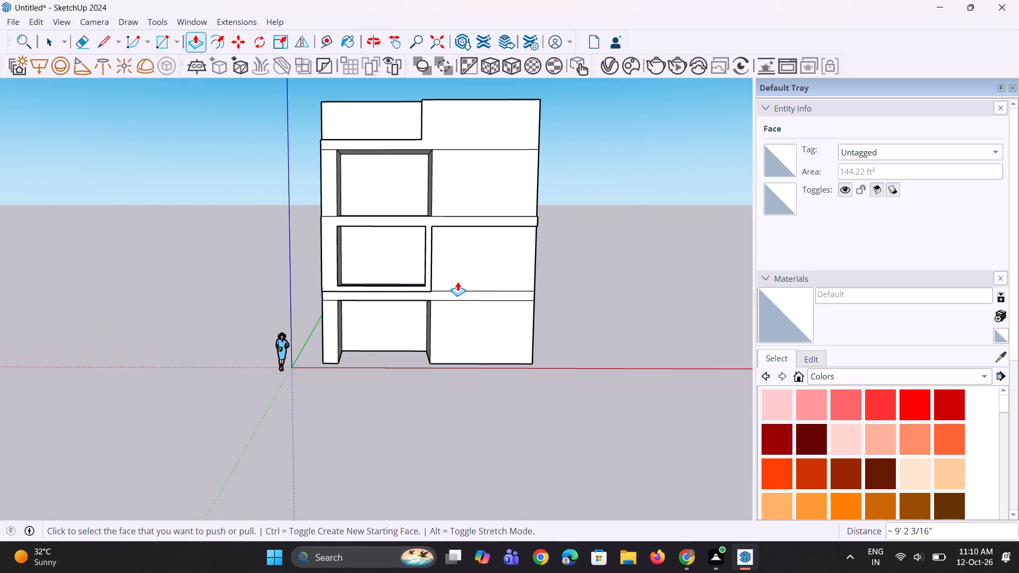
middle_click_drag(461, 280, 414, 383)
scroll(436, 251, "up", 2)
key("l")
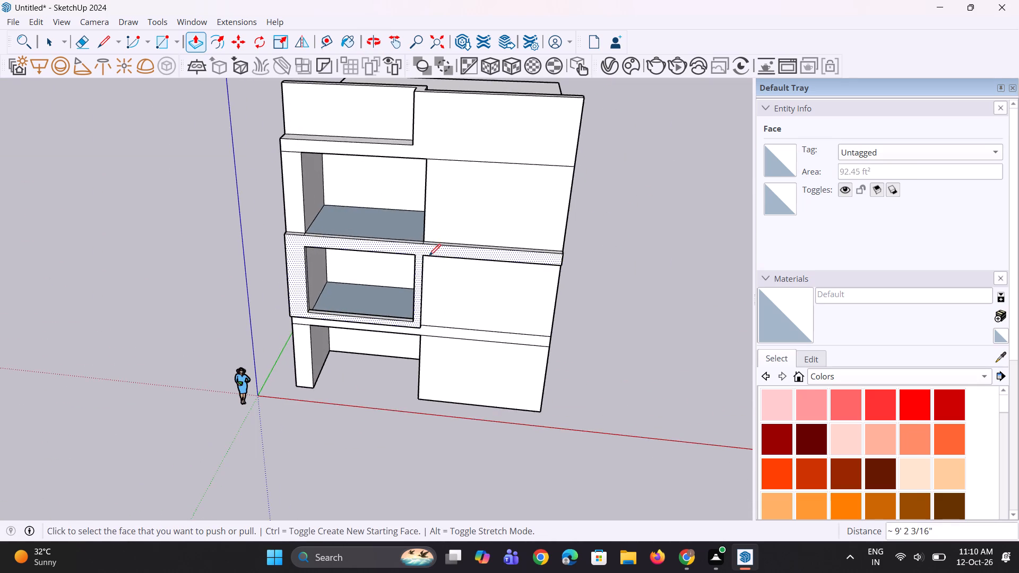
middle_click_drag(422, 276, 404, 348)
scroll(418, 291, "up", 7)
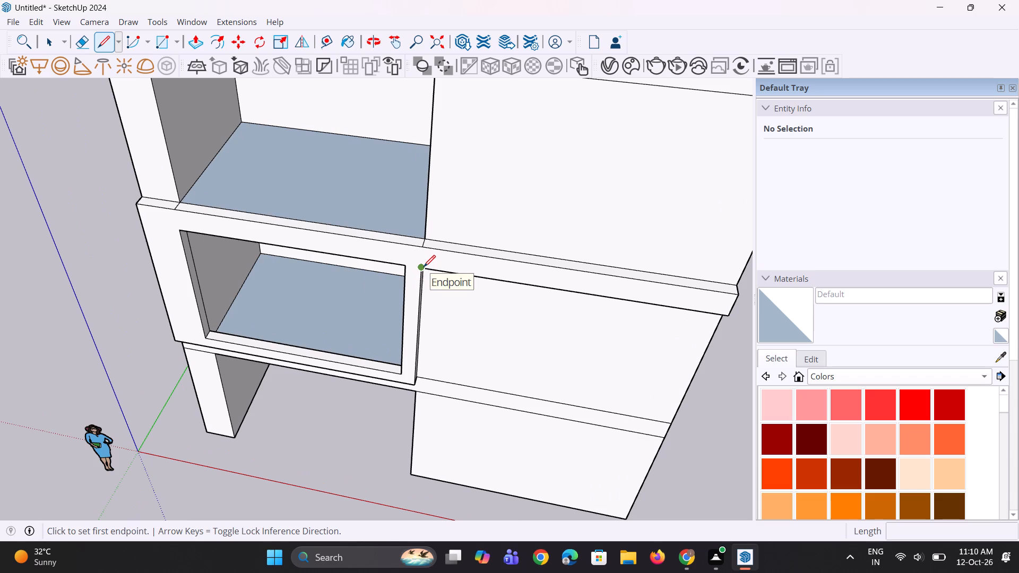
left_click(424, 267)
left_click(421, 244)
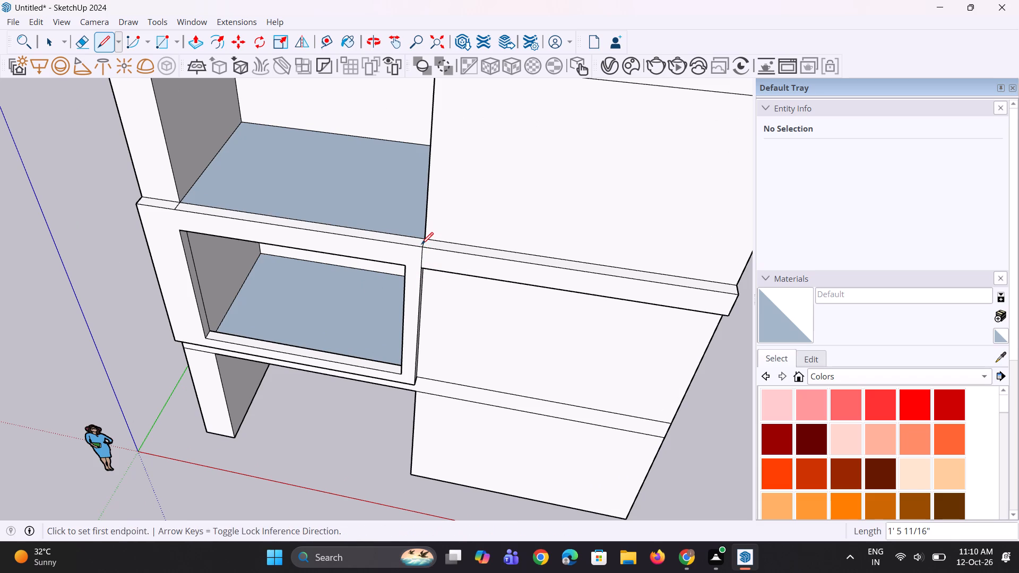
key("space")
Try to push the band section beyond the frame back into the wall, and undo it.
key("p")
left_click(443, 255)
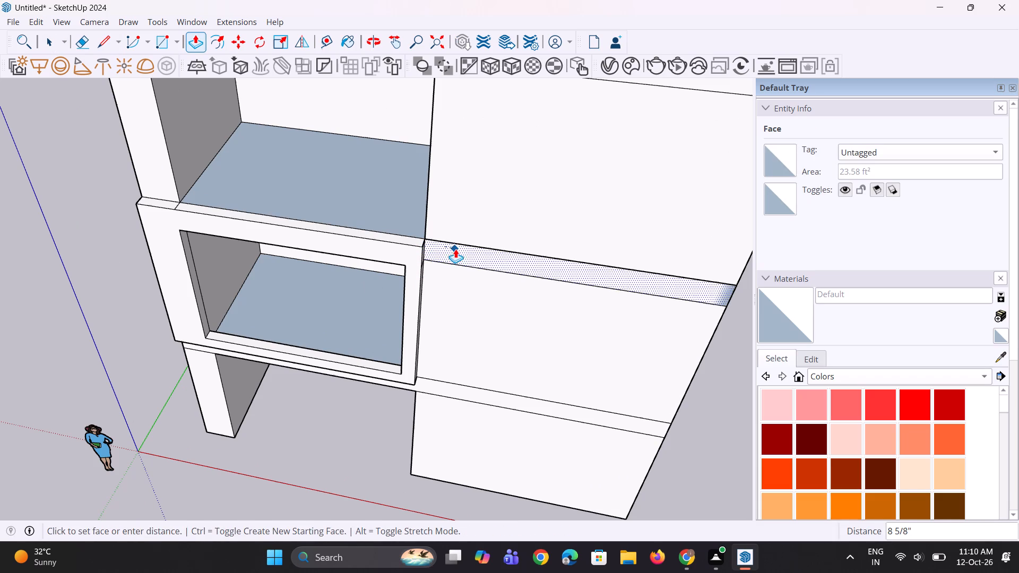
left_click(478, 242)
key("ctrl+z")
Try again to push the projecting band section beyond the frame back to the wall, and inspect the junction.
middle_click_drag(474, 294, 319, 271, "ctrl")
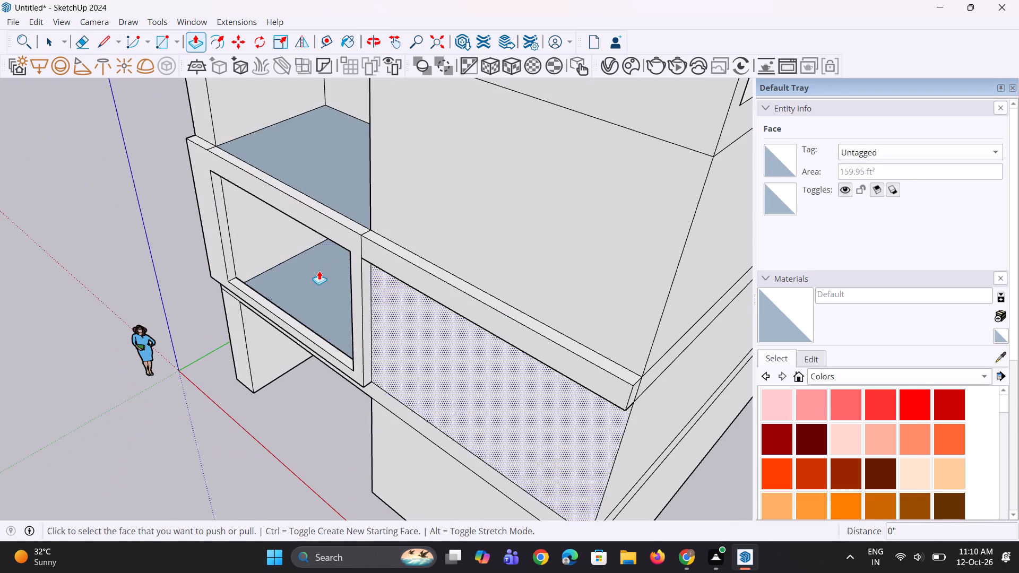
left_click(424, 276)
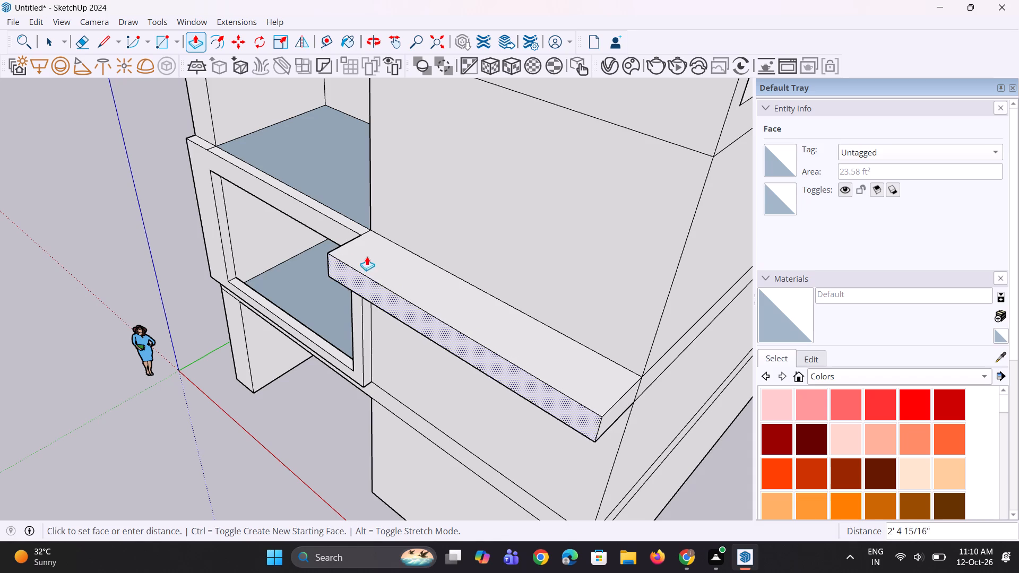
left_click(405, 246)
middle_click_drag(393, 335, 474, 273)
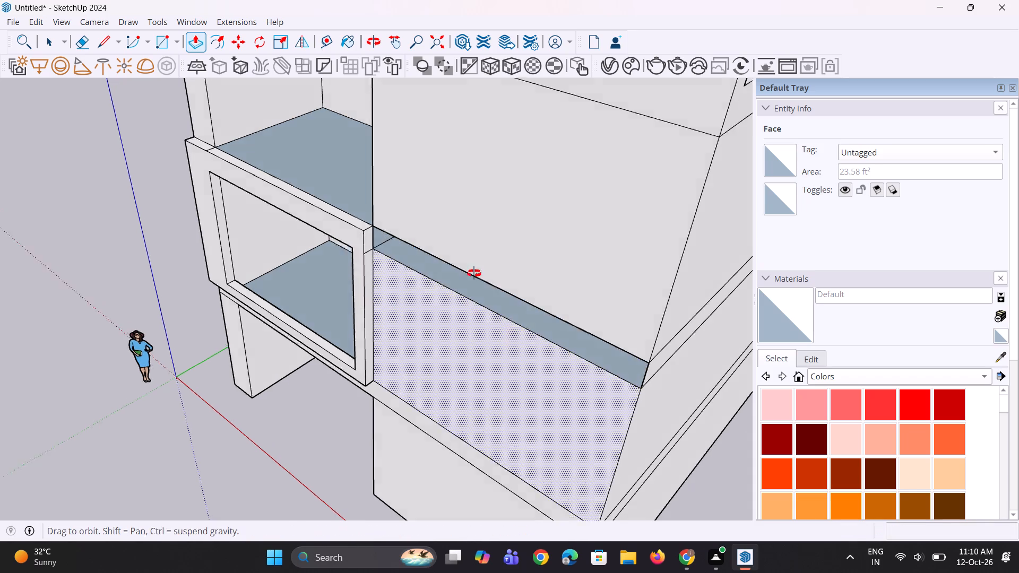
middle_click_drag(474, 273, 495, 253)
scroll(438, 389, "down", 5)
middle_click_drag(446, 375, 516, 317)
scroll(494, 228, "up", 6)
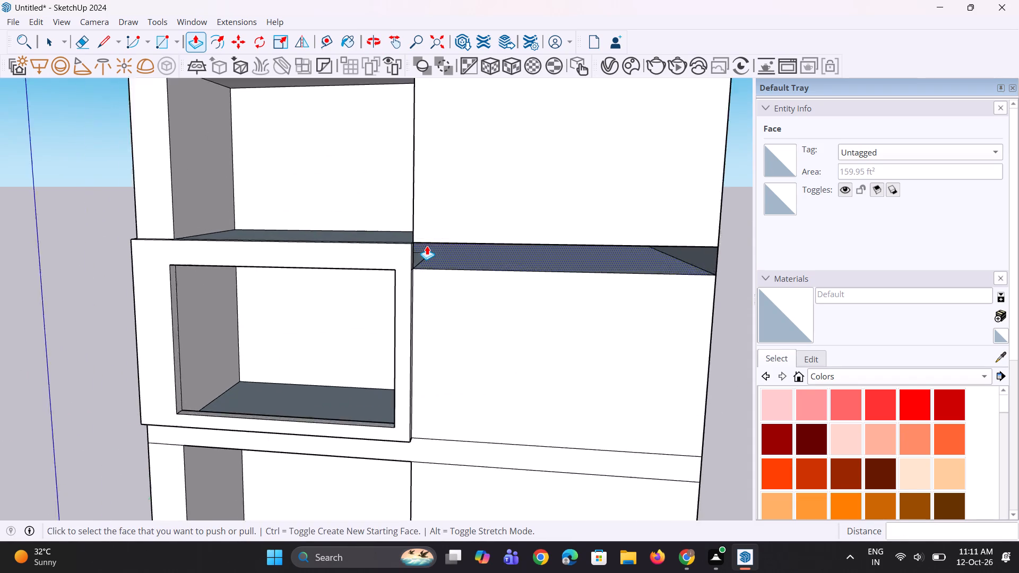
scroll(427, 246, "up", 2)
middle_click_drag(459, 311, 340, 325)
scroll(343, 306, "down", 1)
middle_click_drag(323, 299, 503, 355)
Undo back through the middle balcony's frame pieces and the full-width projection of the upper slab band.
key("ctrl+z")
key("ctrl+z")
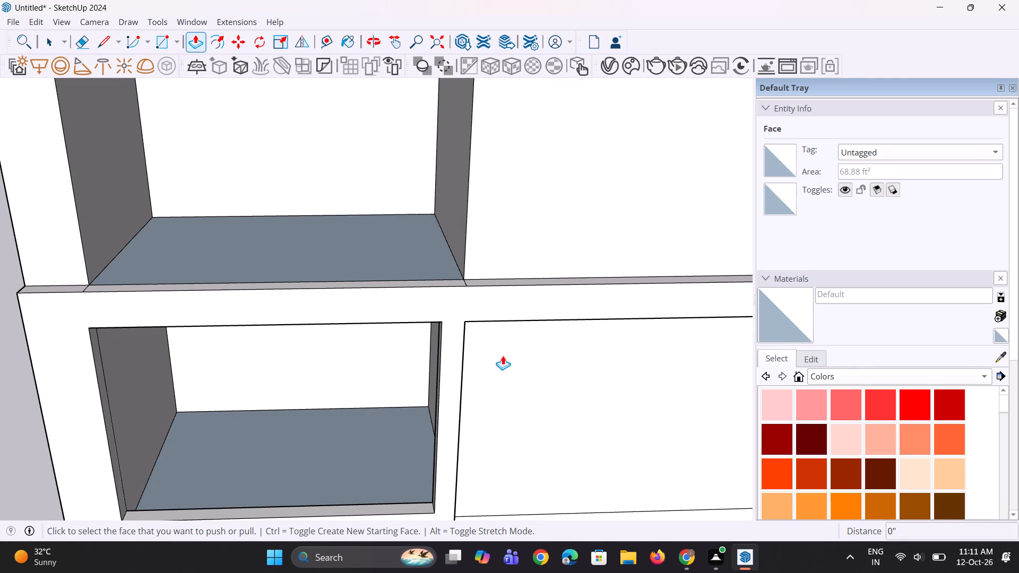
key("ctrl+z")
key("ctrl+z")
key("ctrl+z")
key("ctrl+z")
key("ctrl+z")
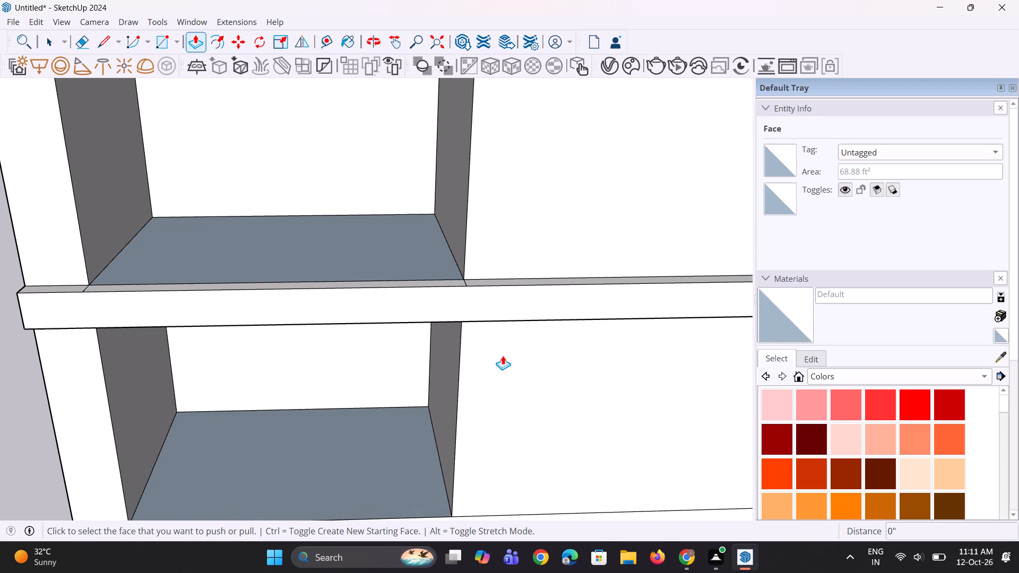
key("ctrl+z")
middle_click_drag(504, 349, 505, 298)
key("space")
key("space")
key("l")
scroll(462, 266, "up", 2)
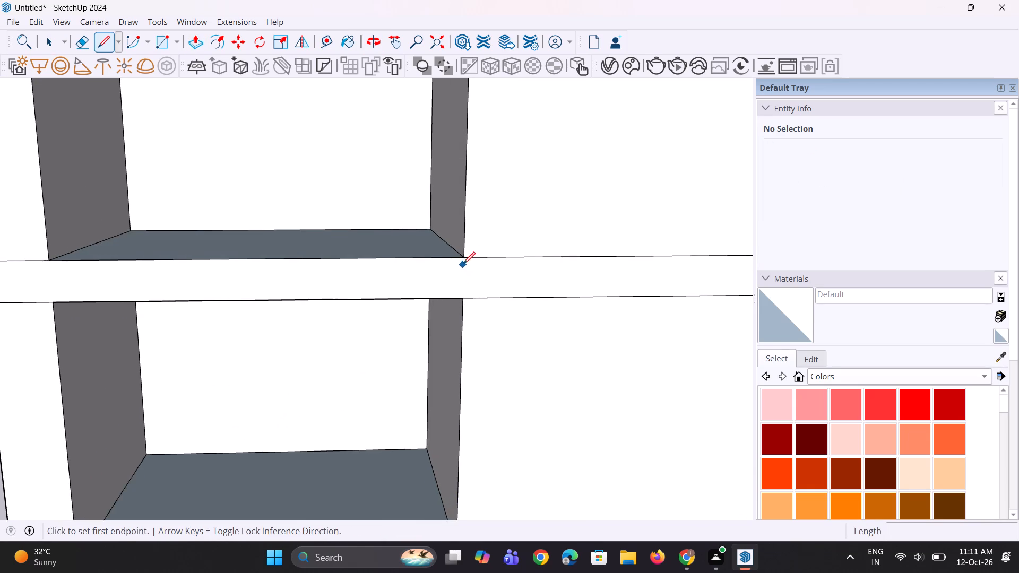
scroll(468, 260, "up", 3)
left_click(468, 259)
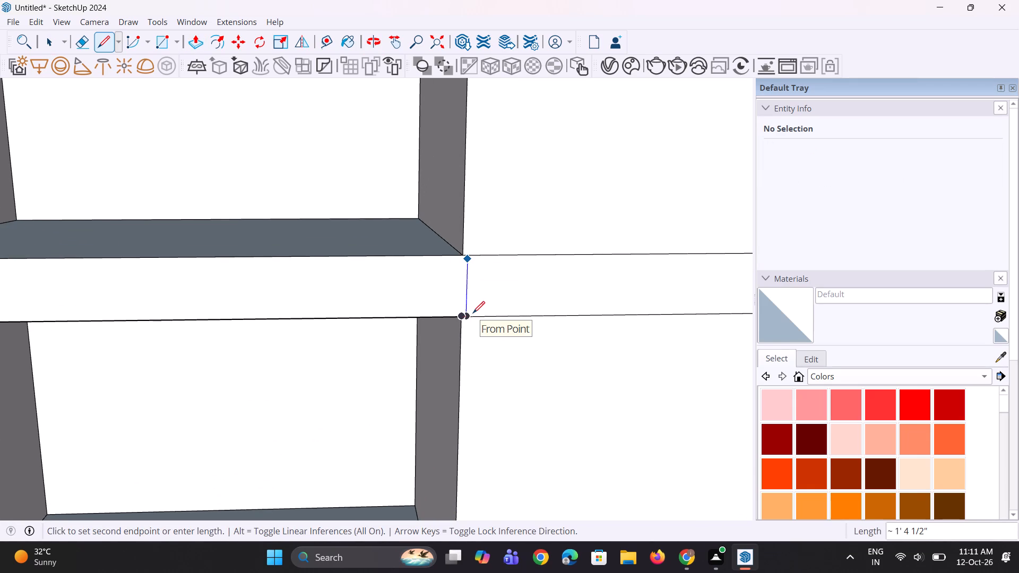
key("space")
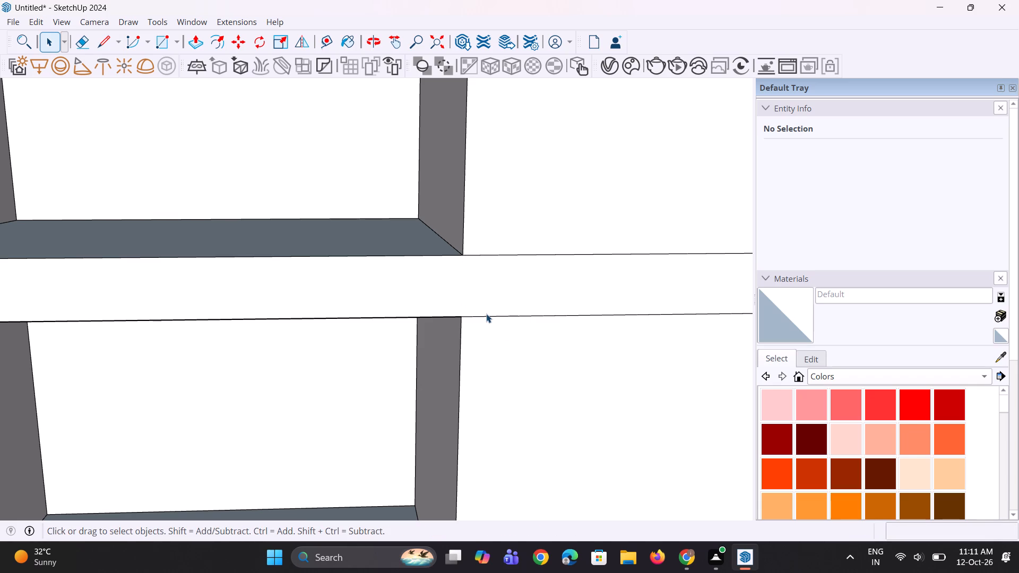
Draw a vertical line about 1' 5 11/16" long across the slab band, between the side-wall corners of the two balcony openings.
key("l")
scroll(485, 320, "up", 2)
left_click(460, 312)
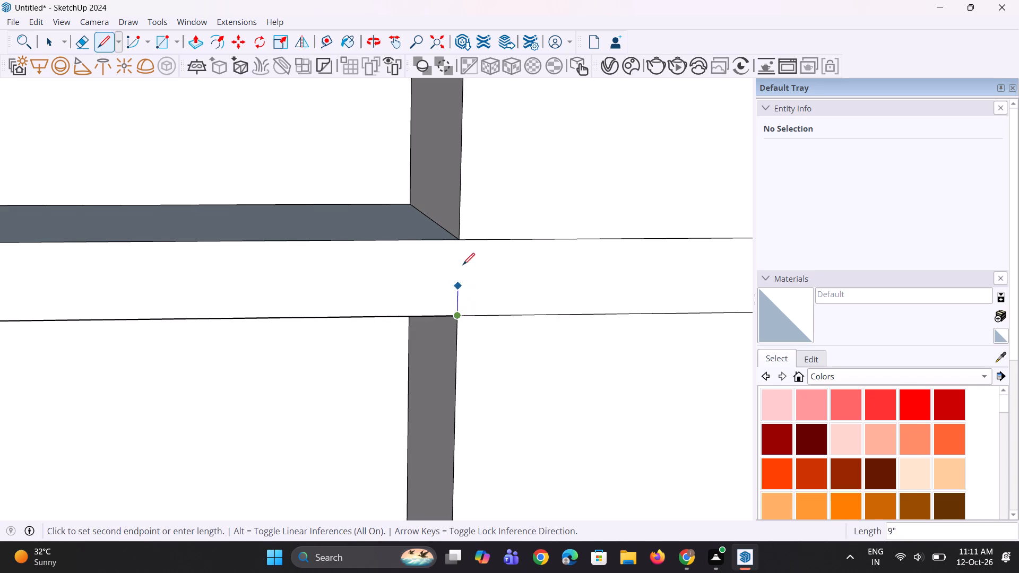
left_click(464, 236)
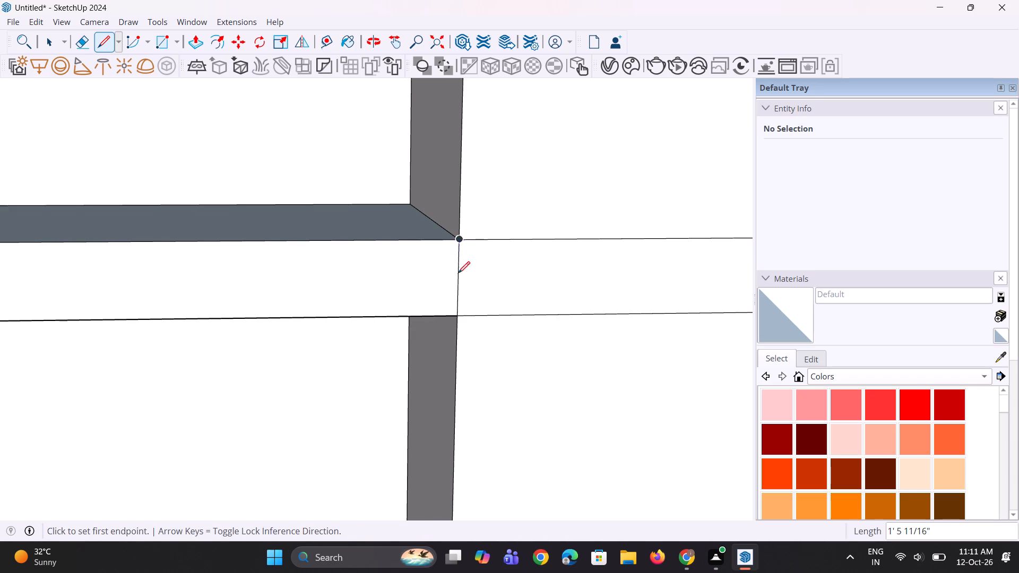
Pull the slab band section above the middle balcony outward about 1' 2 5/16".
key("p")
left_click(411, 289)
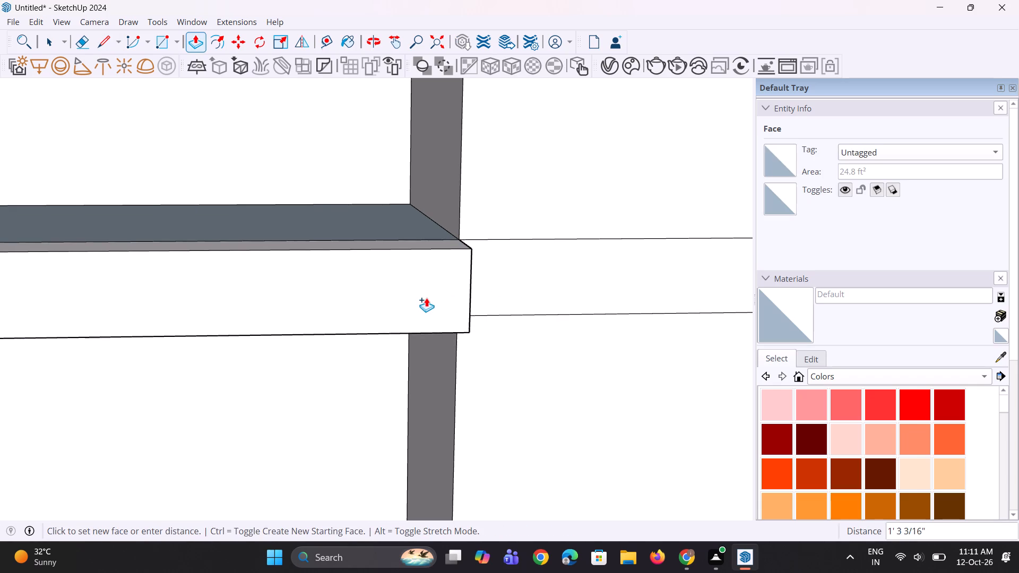
left_click(427, 297)
scroll(512, 271, "down", 10)
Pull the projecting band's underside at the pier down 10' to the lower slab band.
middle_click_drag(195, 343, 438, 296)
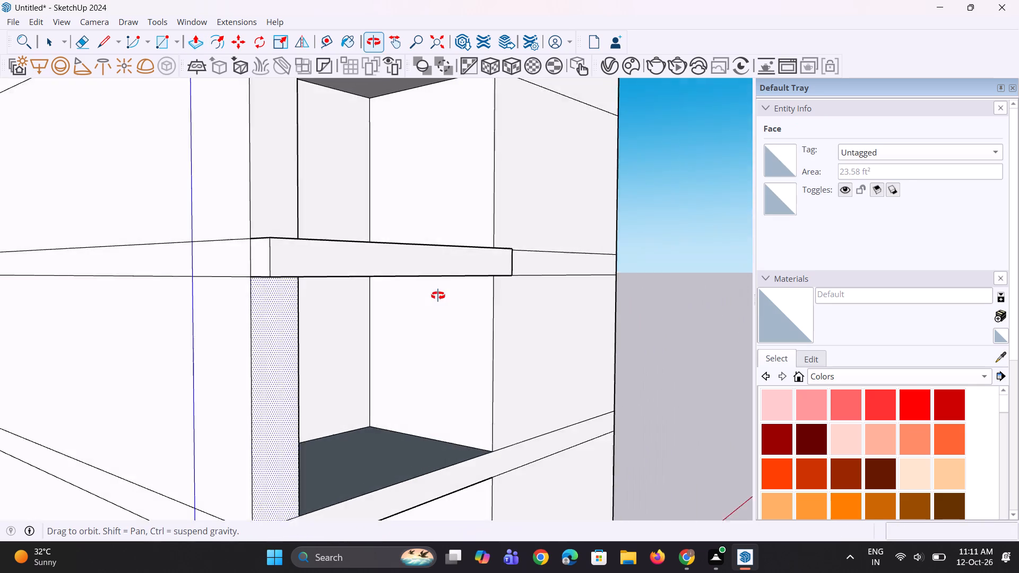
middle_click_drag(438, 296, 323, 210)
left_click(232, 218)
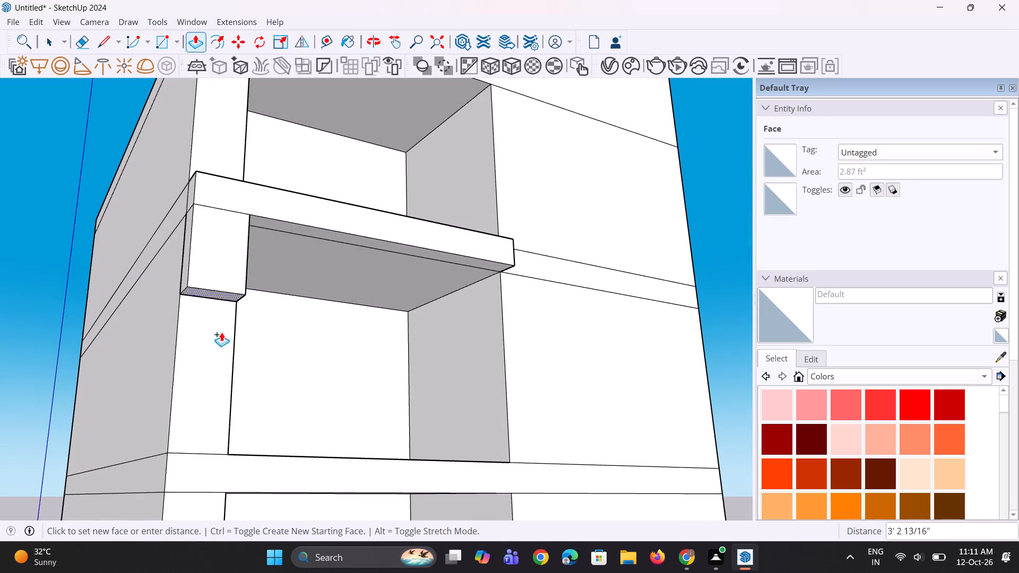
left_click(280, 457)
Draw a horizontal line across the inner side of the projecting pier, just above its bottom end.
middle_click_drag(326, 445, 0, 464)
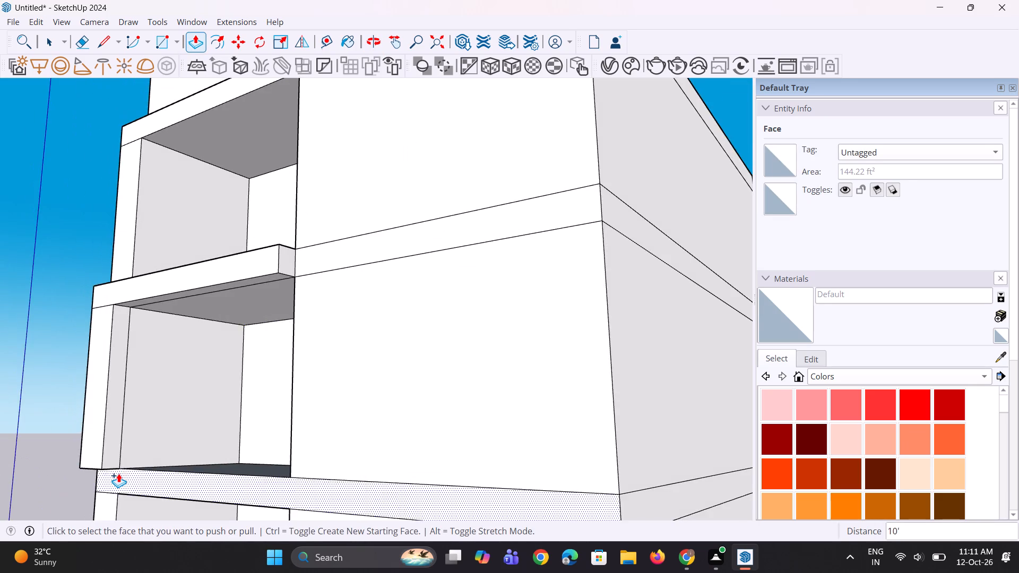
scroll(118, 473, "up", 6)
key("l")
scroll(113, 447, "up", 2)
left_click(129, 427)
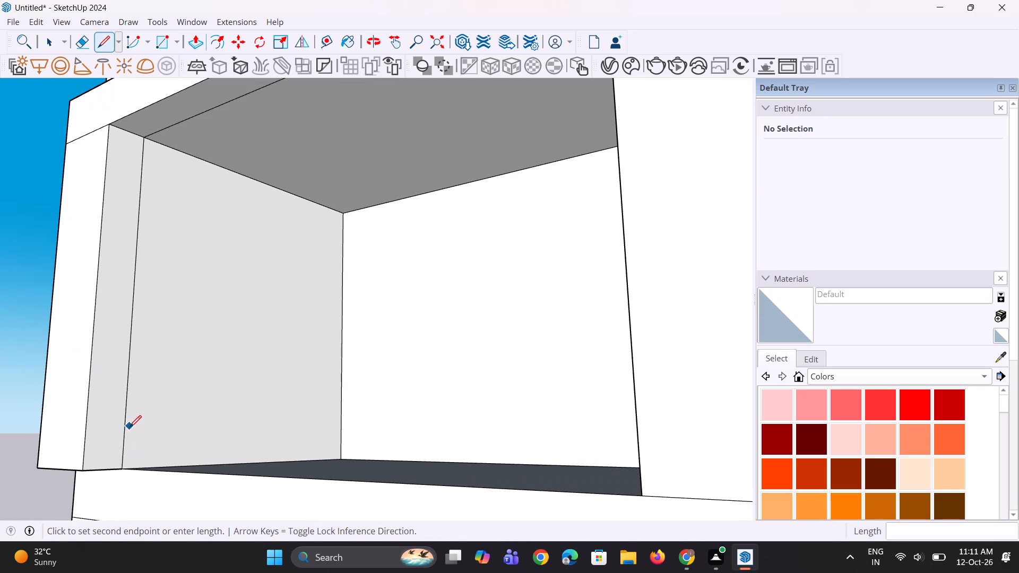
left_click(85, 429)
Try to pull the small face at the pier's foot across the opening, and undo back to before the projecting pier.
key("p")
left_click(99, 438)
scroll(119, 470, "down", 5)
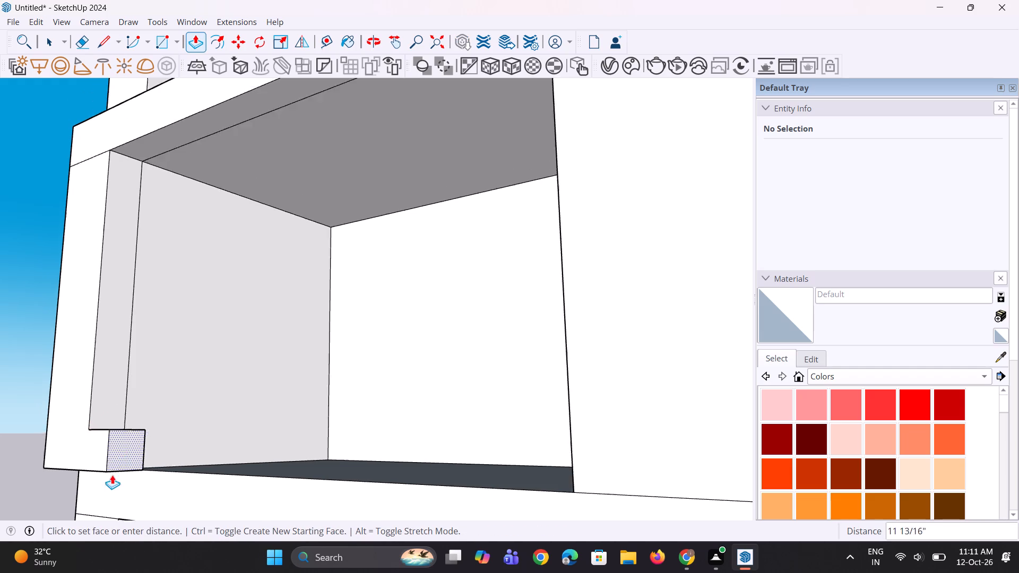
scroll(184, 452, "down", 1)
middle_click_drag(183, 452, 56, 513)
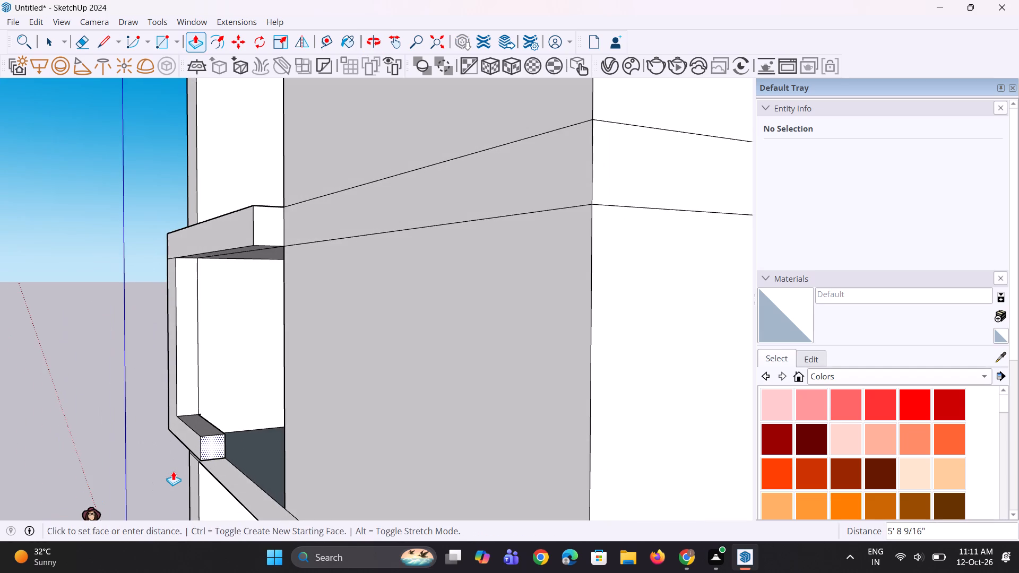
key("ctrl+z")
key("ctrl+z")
Pull the pier's front face beside the middle balcony out 1' 2 5/16" to match the projecting band.
middle_click_drag(137, 388, 208, 382)
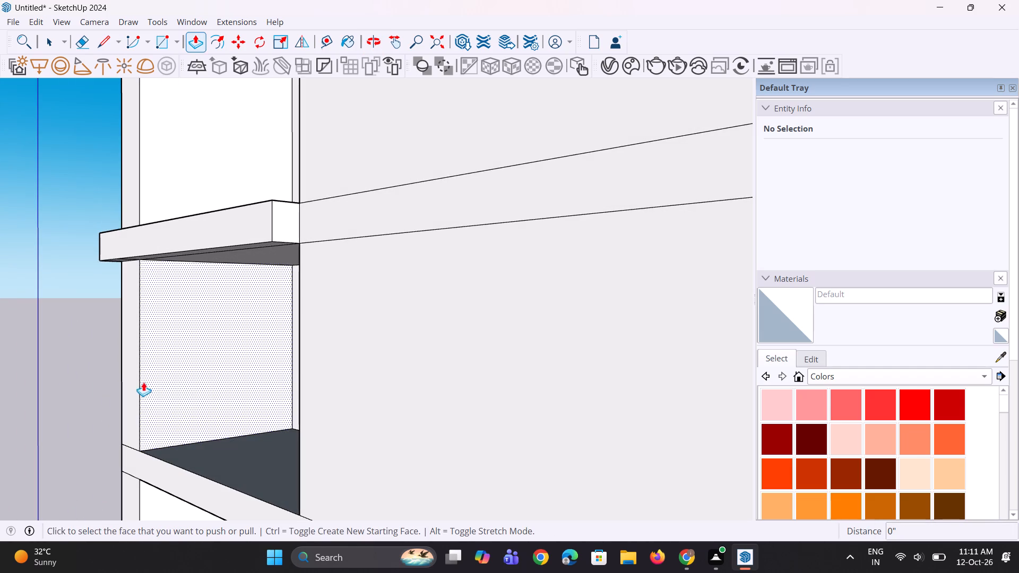
left_click(128, 388)
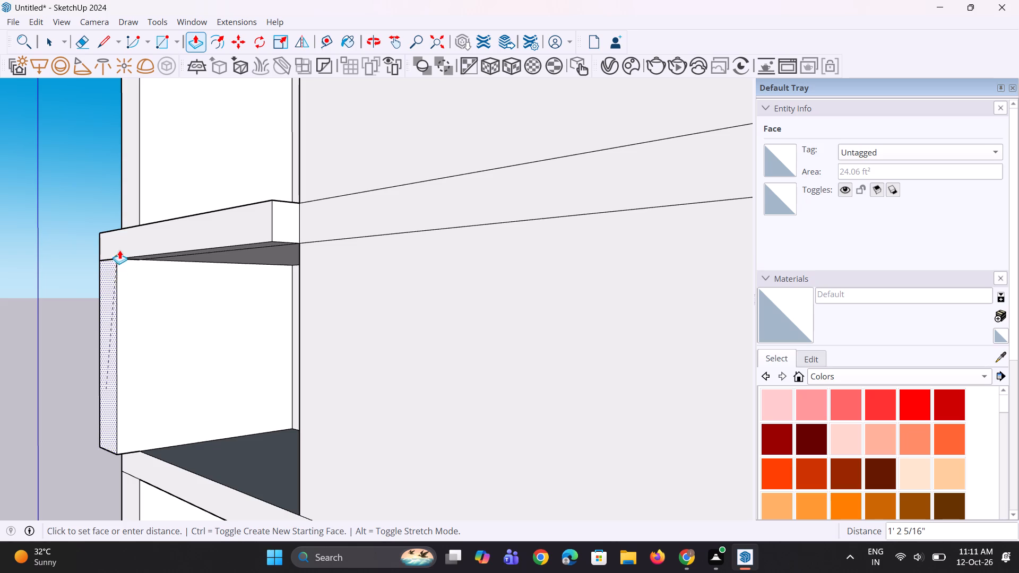
left_click(120, 249)
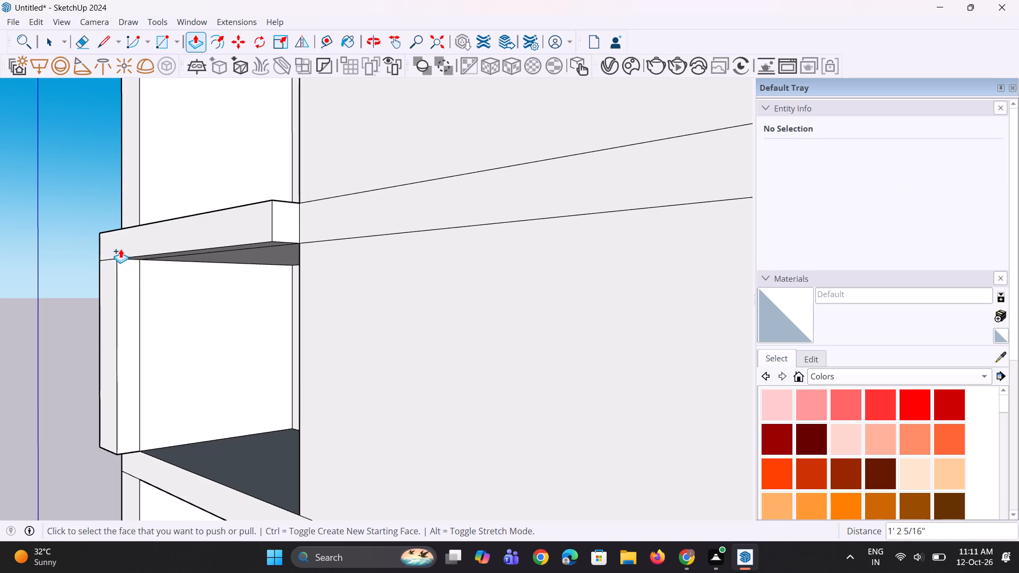
Draw a horizontal line about 1' 2 5/16" long across the projecting pier's inner side, just above its bottom end.
middle_click_drag(100, 421, 33, 435)
key("space")
key("space")
scroll(131, 458, "up", 7)
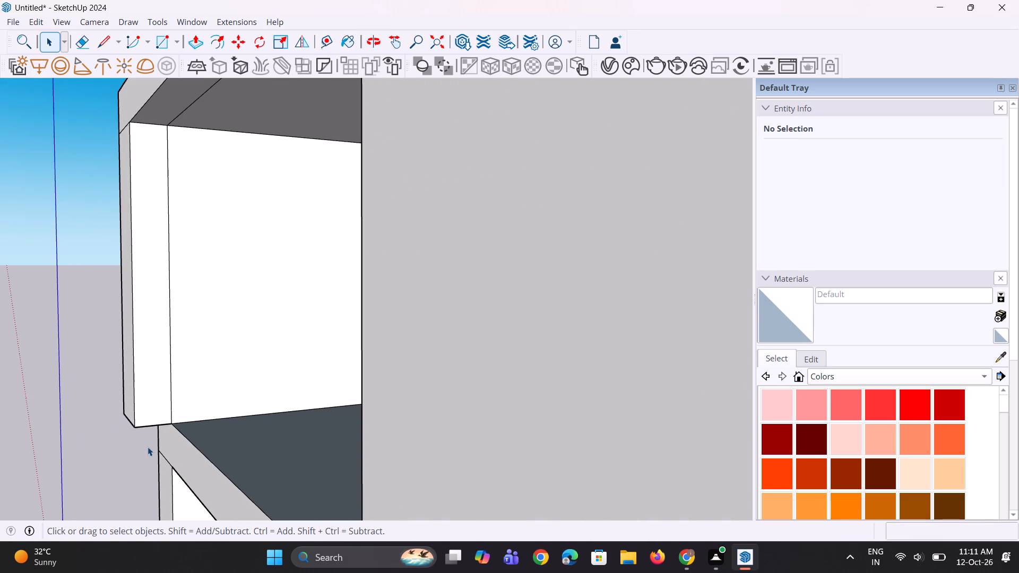
key("l")
scroll(171, 422, "up", 4)
left_click(173, 379)
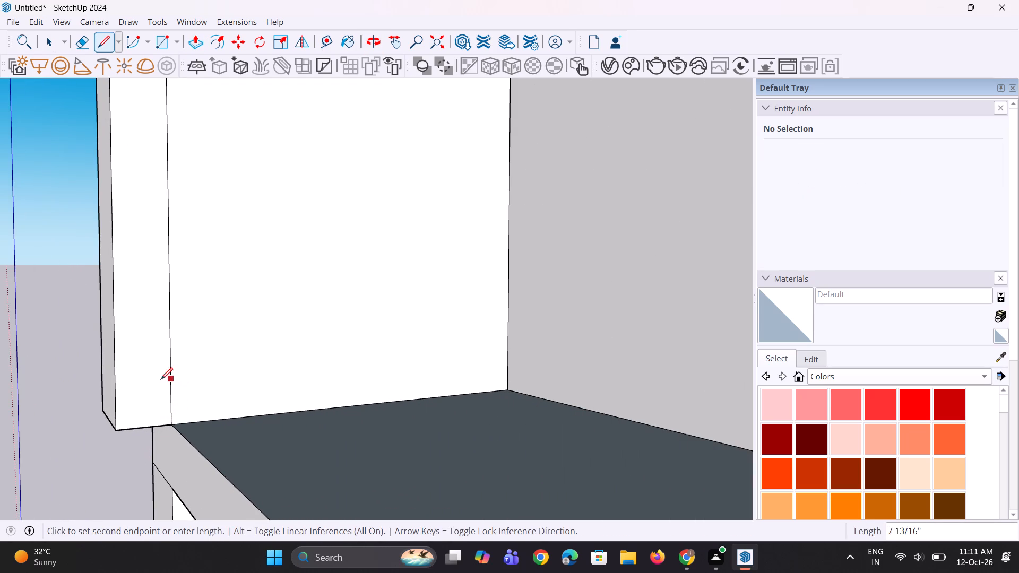
left_click(113, 386)
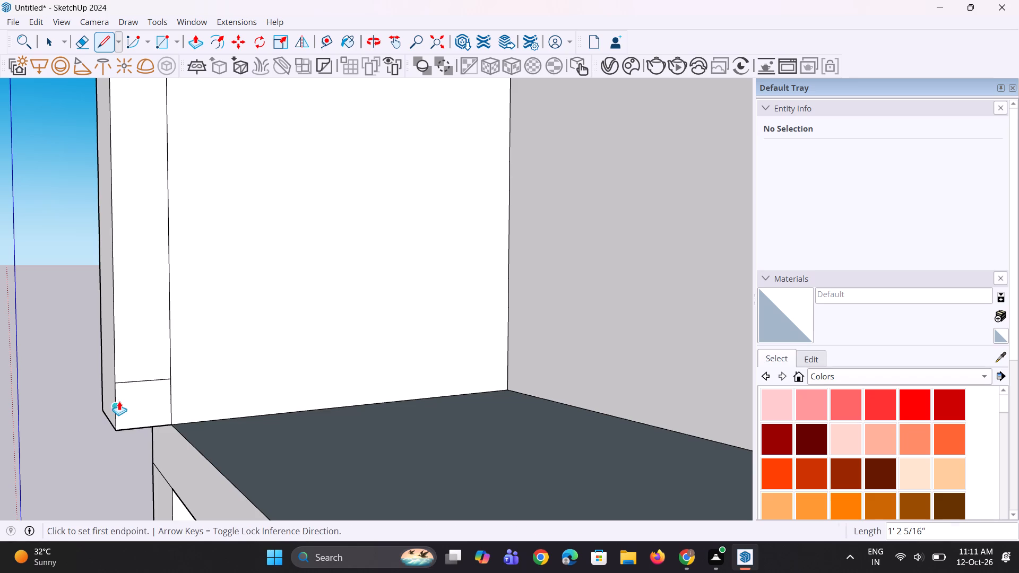
Pull the small face at the pier's foot across the middle balcony opening to its far side wall.
key("p")
left_click(119, 402)
scroll(139, 415, "down", 14)
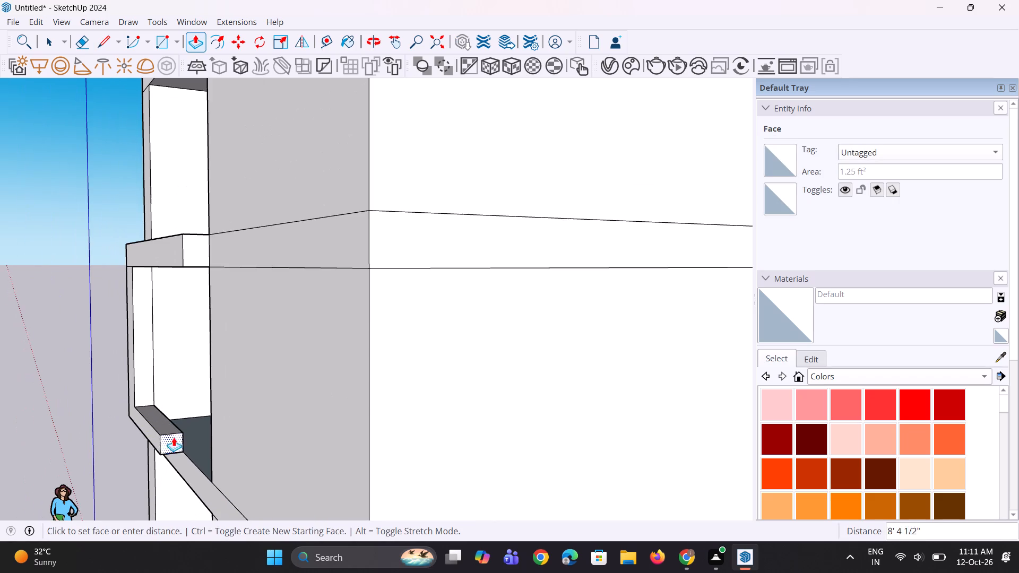
left_click(214, 415)
middle_click_drag(136, 477, 548, 471)
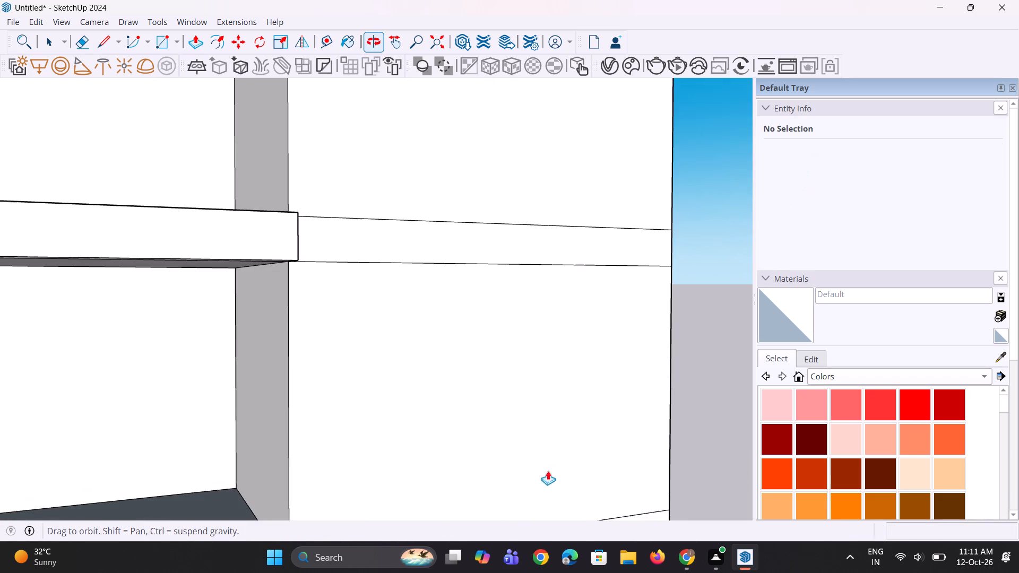
Draw a short line from front to back across the top of the middle balcony's projecting sill, near the plain wall end.
scroll(203, 315, "down", 11)
middle_click_drag(256, 297, 293, 437)
scroll(256, 370, "up", 6)
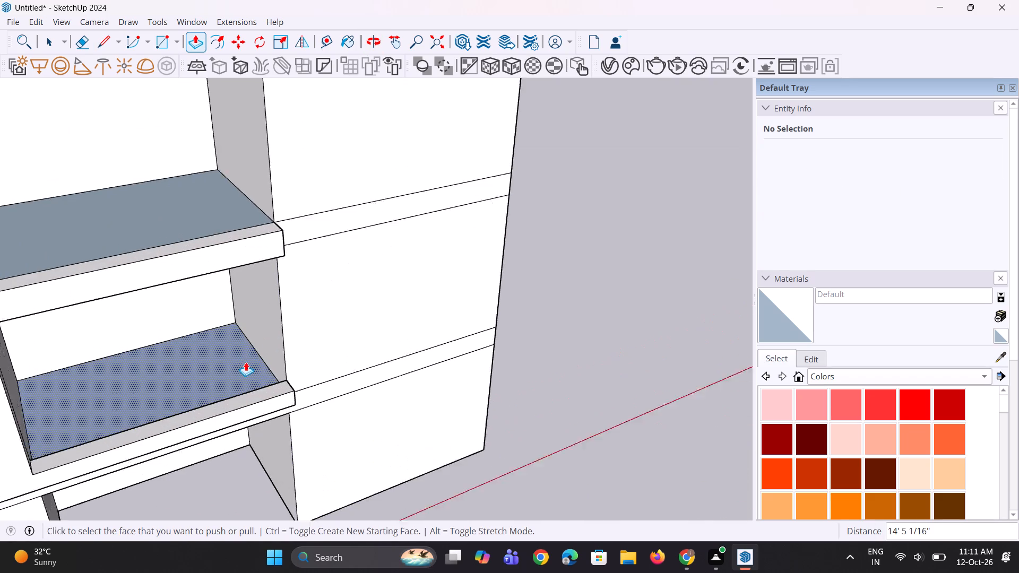
scroll(246, 362, "up", 2)
key("space")
key("space")
scroll(300, 383, "up", 2)
key("l")
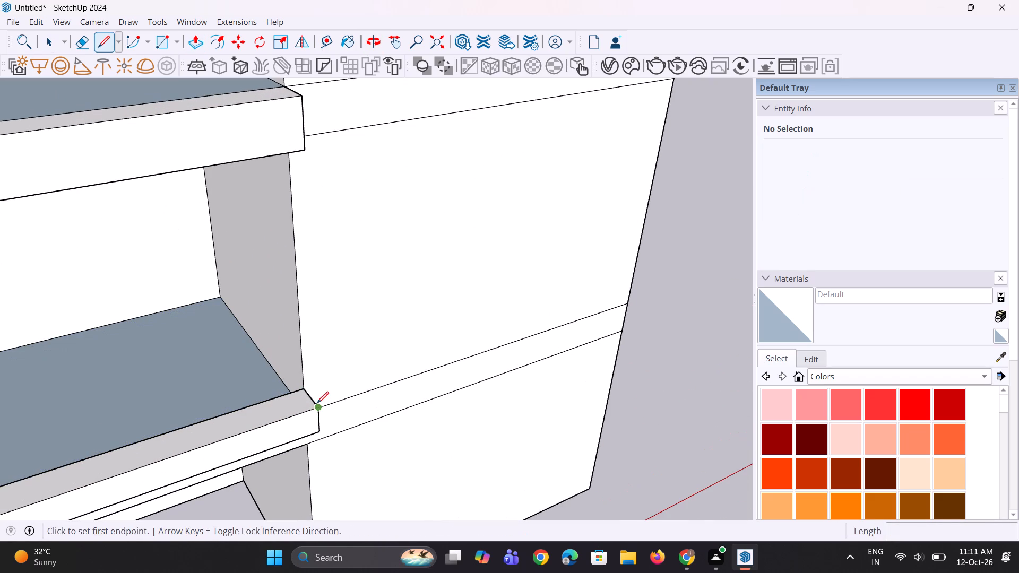
left_click(291, 417)
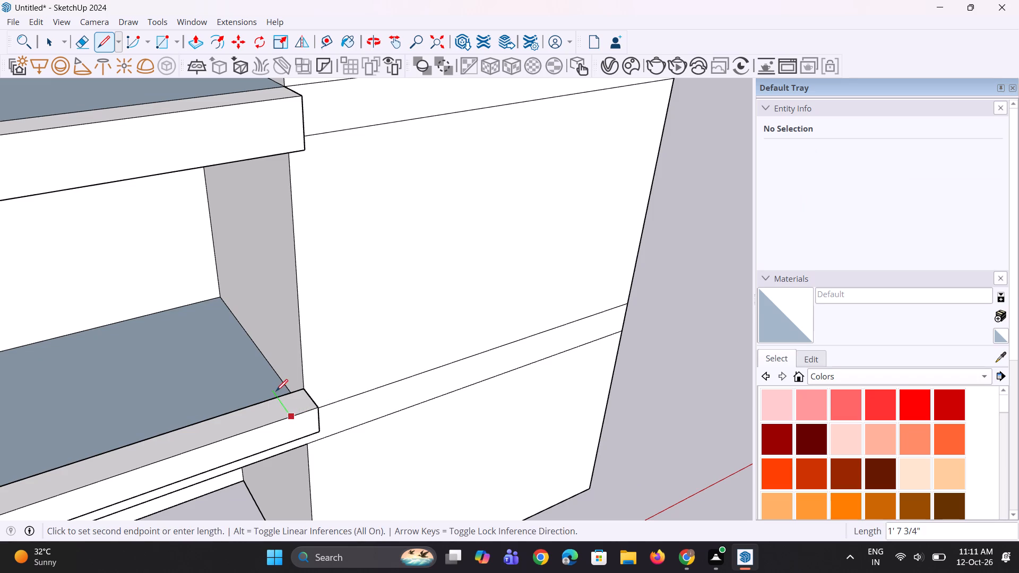
left_click(279, 394)
Pull the small sill face at that end up about 8' 11 3/8" to the underside of the projecting band above.
key("p")
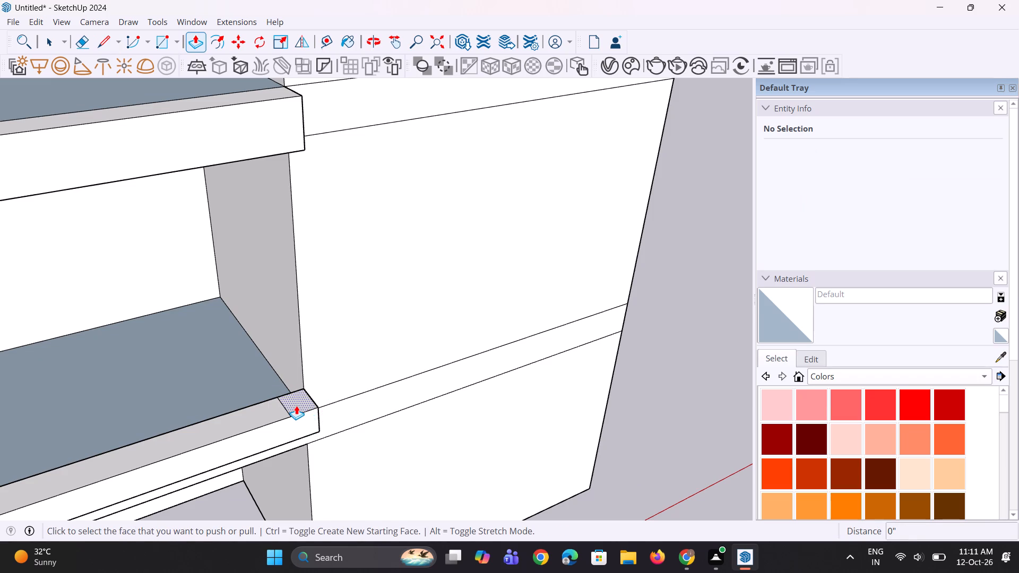
left_click(296, 405)
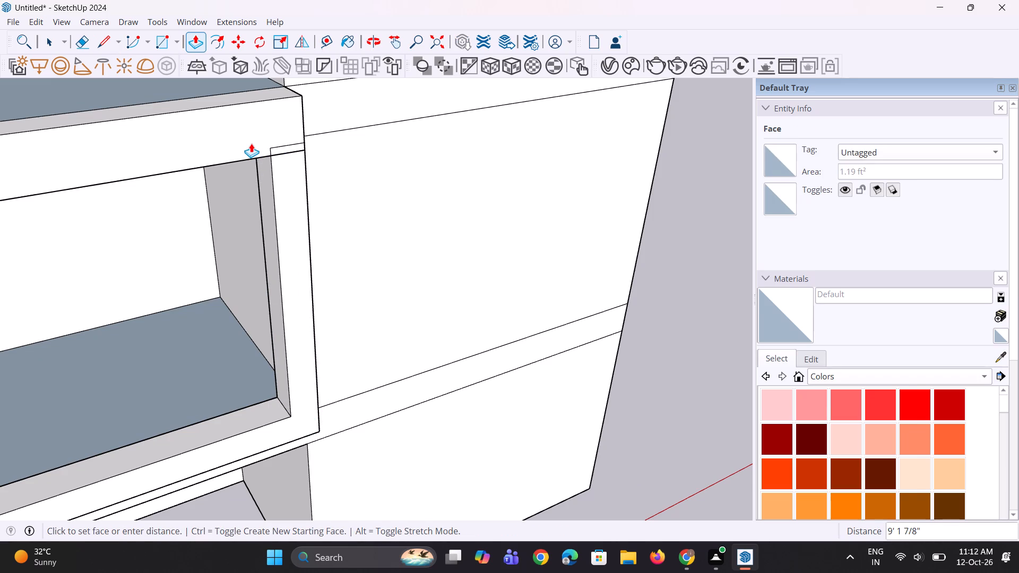
left_click(253, 155)
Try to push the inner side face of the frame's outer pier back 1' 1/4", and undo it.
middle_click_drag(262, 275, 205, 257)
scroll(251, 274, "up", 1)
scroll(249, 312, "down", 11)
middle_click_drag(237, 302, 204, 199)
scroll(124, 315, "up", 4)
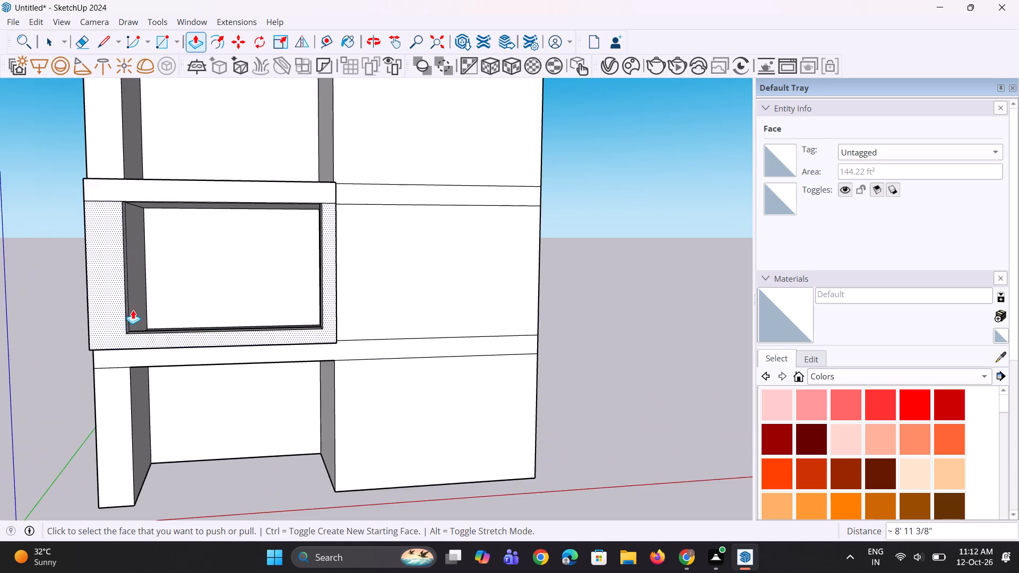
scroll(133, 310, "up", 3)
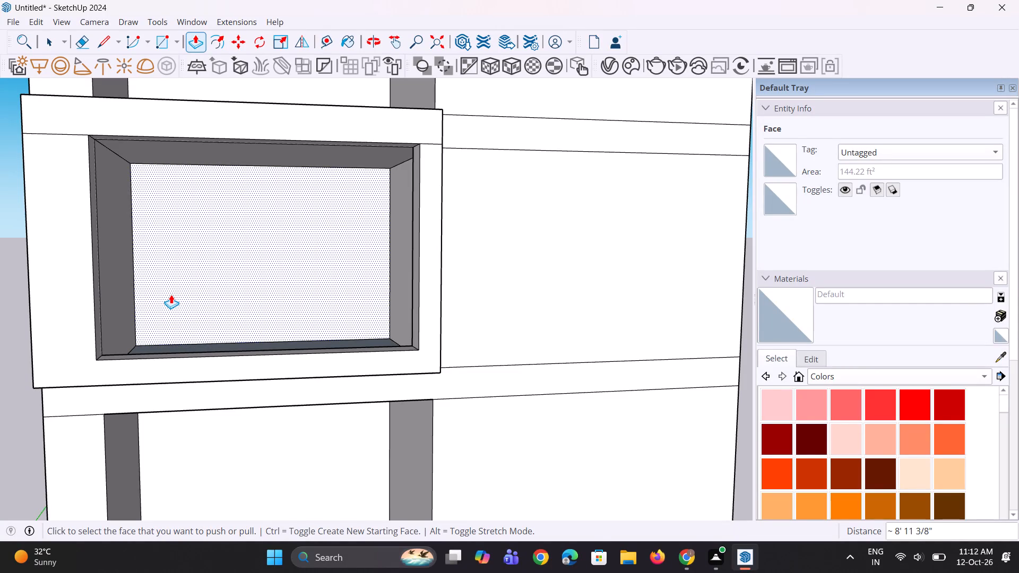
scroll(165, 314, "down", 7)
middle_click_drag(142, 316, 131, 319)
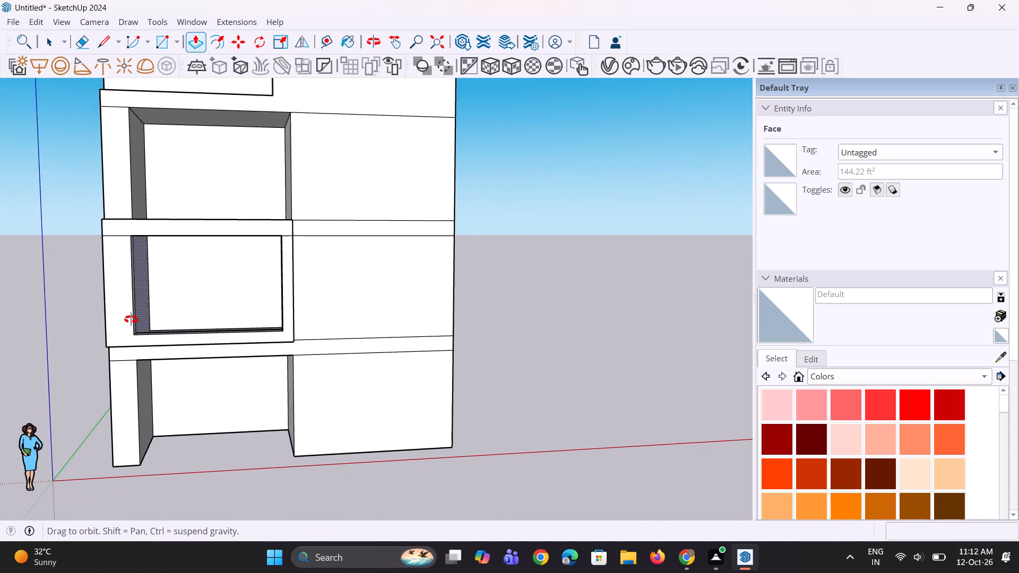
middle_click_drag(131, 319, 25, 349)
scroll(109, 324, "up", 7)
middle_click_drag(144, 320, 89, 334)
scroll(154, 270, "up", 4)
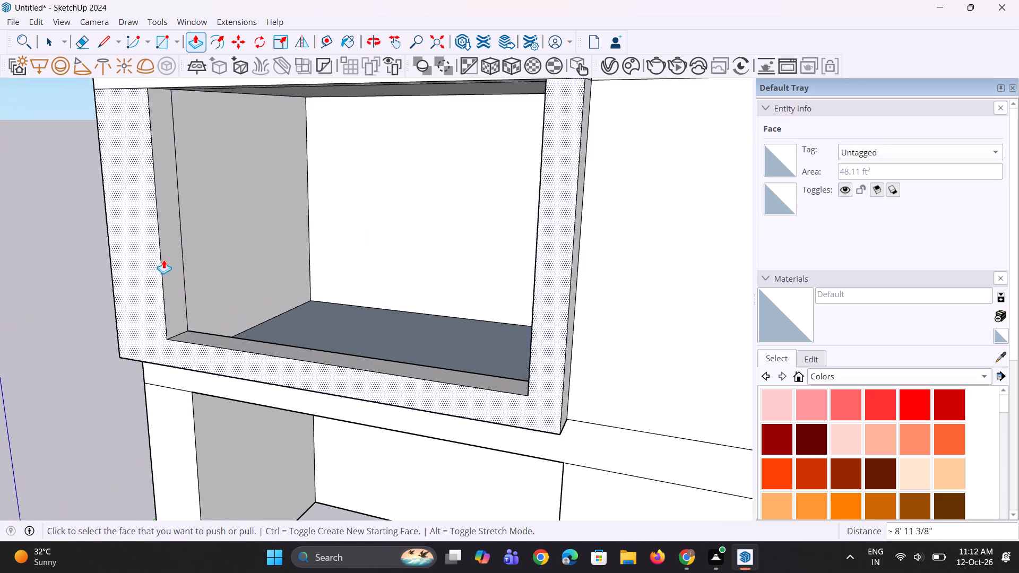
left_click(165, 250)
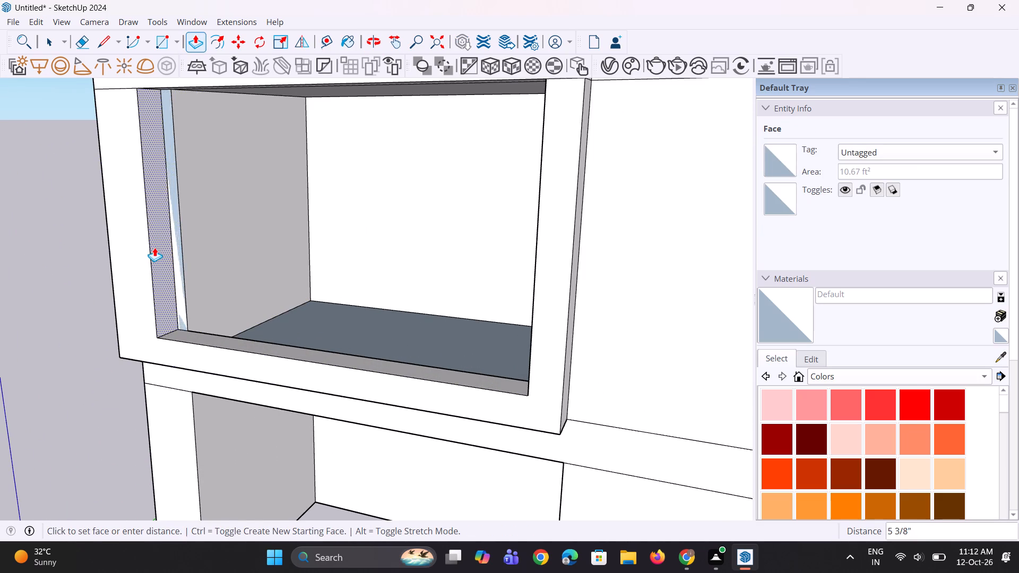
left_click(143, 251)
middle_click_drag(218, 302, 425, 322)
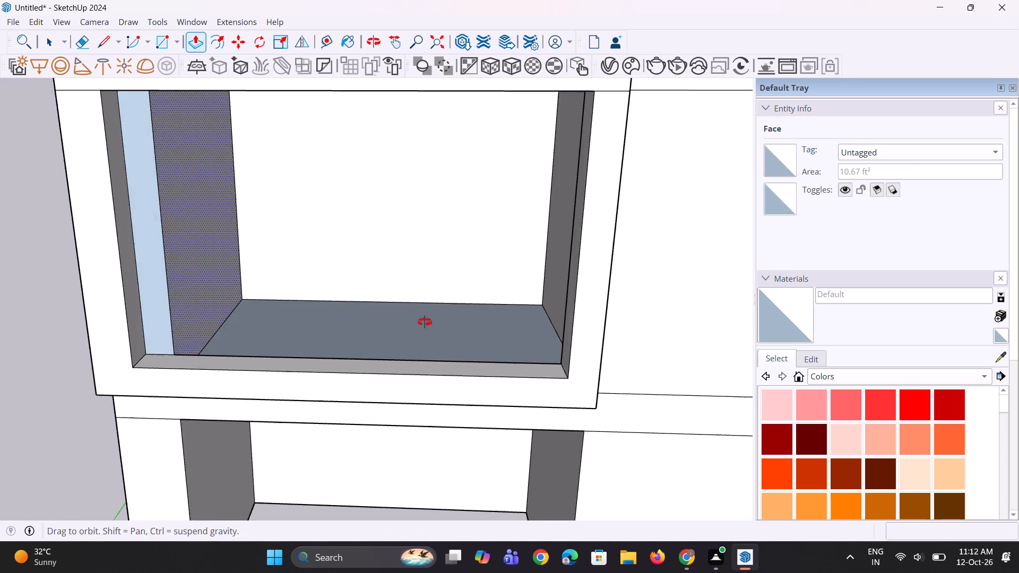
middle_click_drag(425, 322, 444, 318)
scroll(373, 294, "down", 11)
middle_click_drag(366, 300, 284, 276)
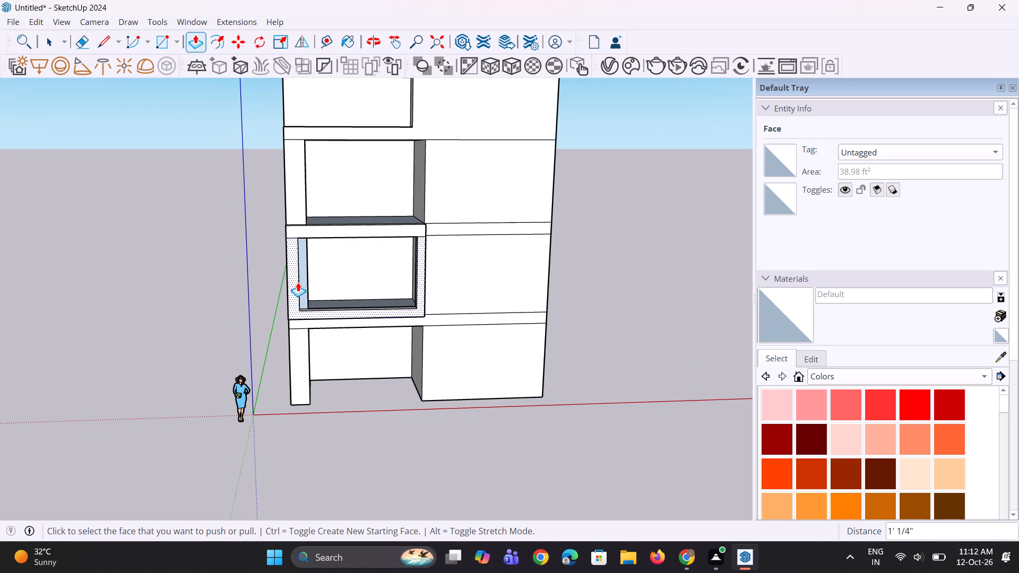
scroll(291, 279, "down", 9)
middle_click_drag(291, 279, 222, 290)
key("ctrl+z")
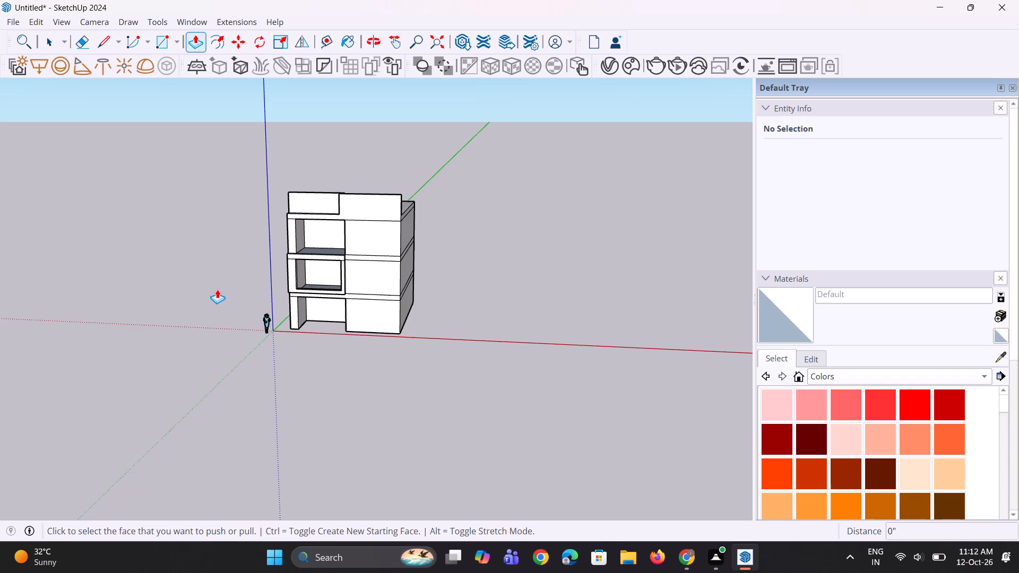
Draw a vertical line across the slab band below the middle balcony, from the ground-floor opening's upper corner to the projecting frame.
middle_click_drag(237, 289, 386, 286)
scroll(331, 222, "up", 10)
middle_click_drag(313, 335, 292, 323)
scroll(313, 336, "up", 1)
scroll(284, 297, "down", 8)
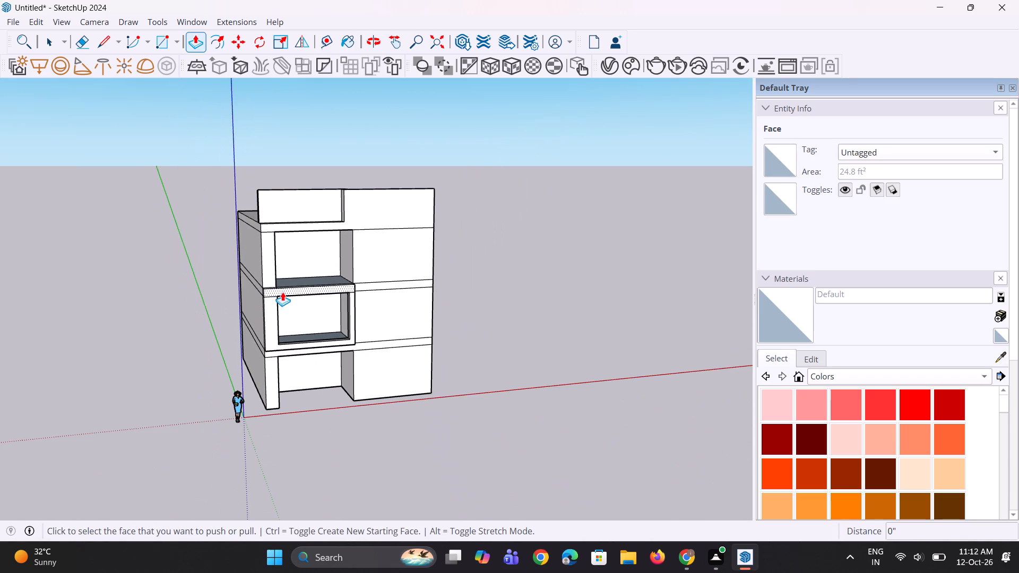
middle_click_drag(288, 345, 285, 271)
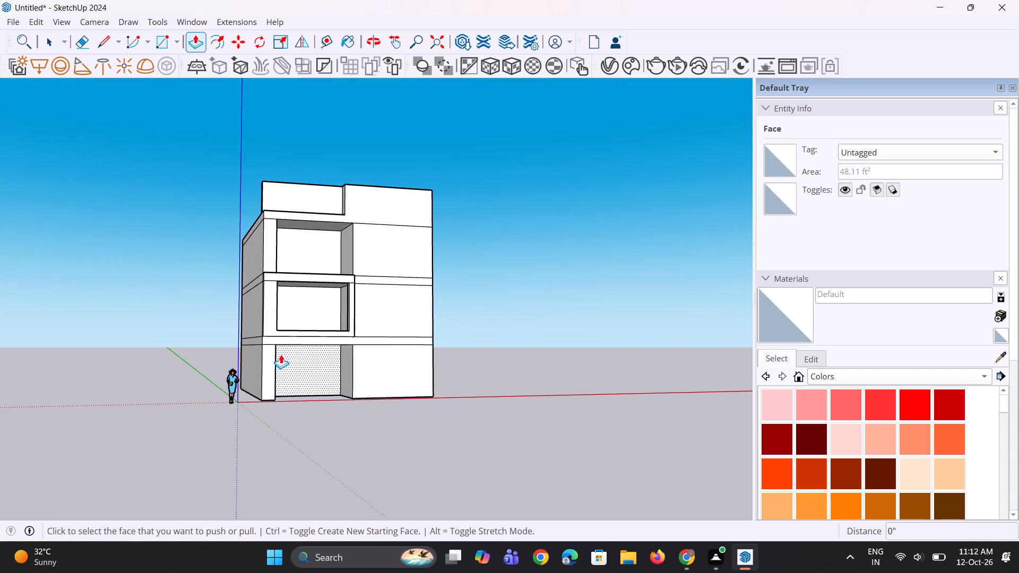
scroll(281, 355, "up", 12)
middle_click_drag(338, 381, 424, 390)
scroll(424, 390, "down", 1)
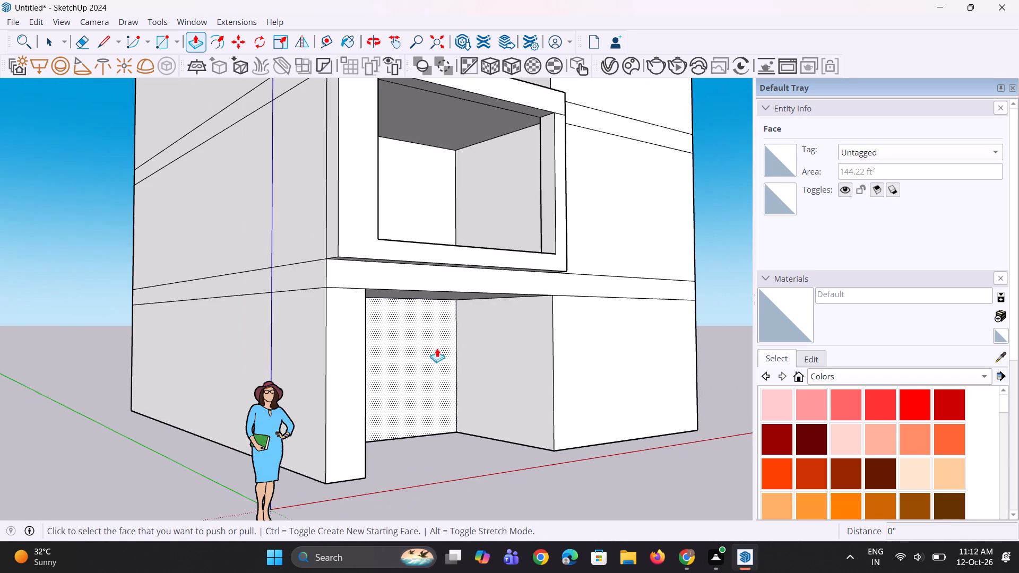
middle_click_drag(520, 307, 468, 309)
key("l")
scroll(496, 297, "up", 5)
middle_click_drag(554, 305, 551, 293)
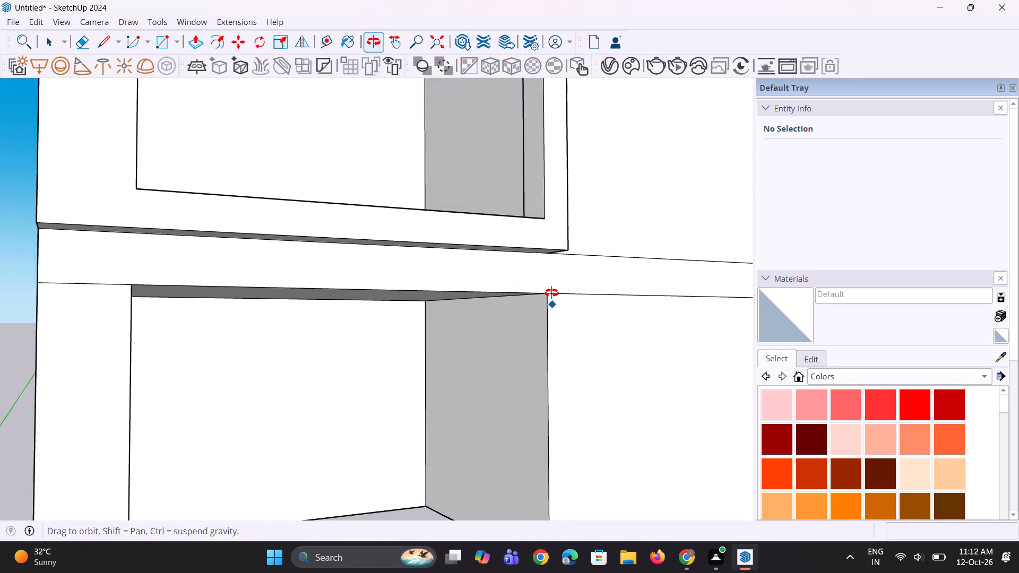
middle_click_drag(551, 293, 519, 256)
left_click(560, 297)
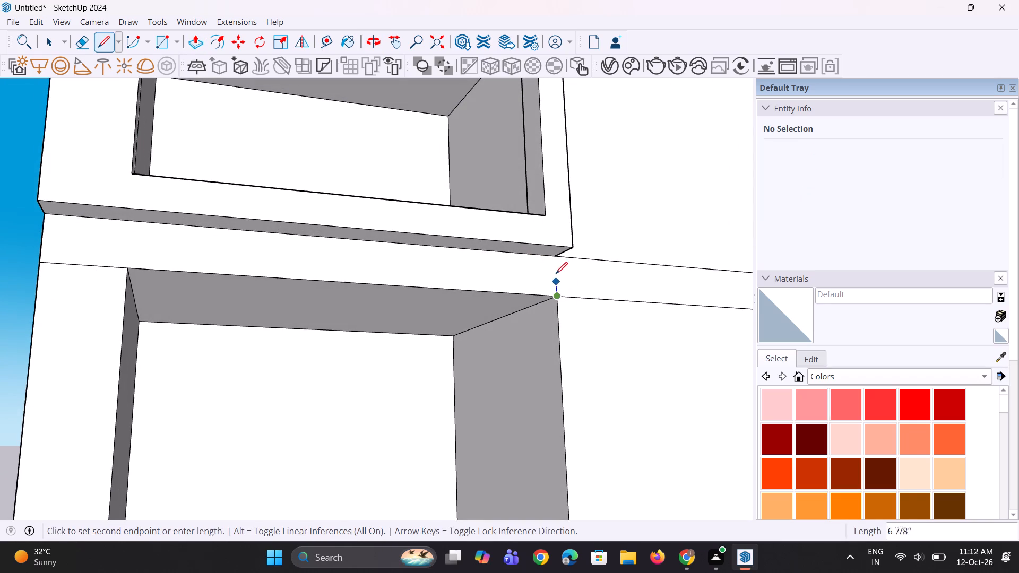
left_click(554, 257)
Pull the slab band section below the frame out 2' 1 3/4", and push its front face back about 4 11/16".
key("p")
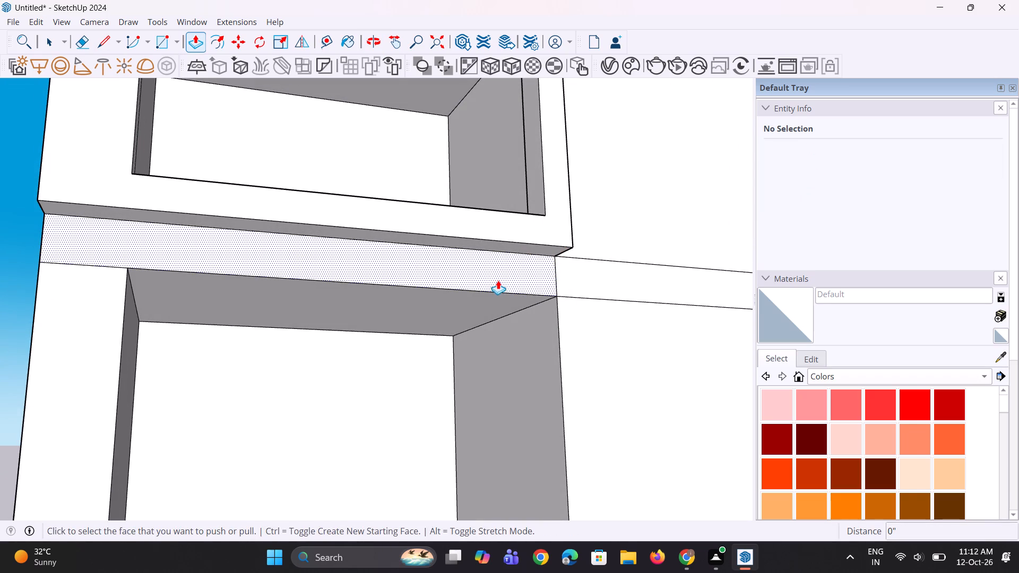
left_click(498, 276)
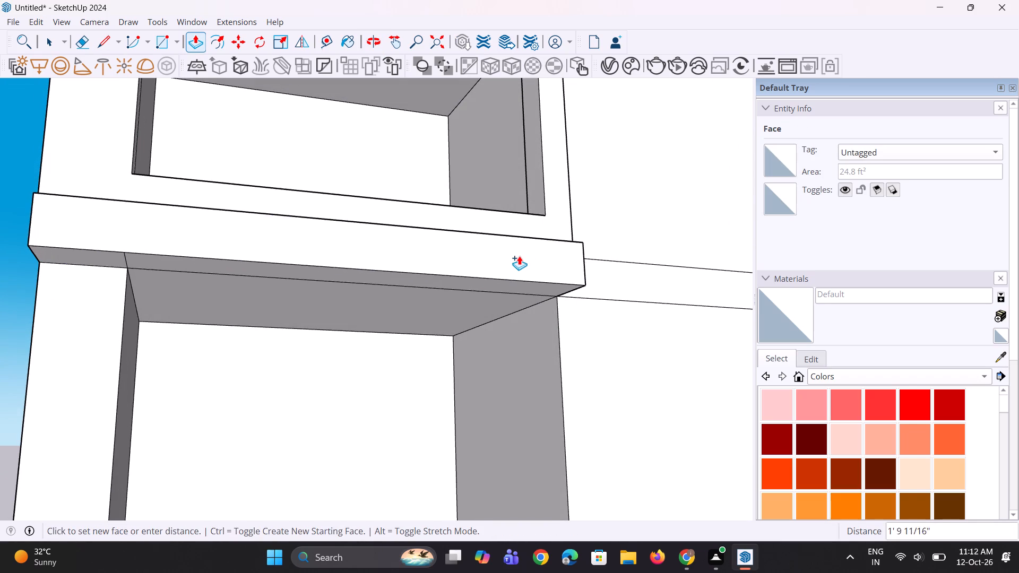
left_click(523, 254)
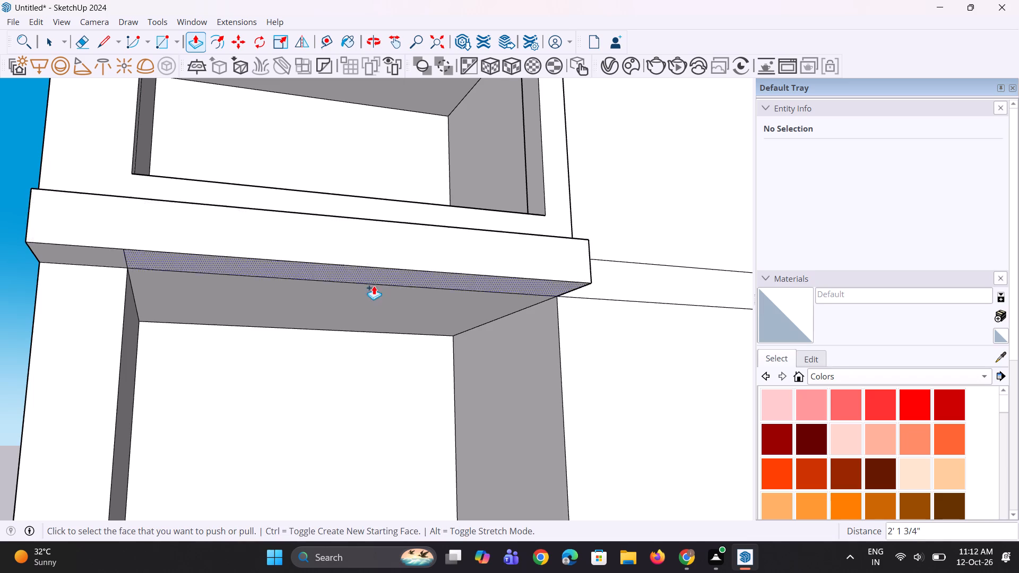
scroll(374, 288, "down", 5)
middle_click_drag(337, 286, 597, 438)
left_click(469, 374)
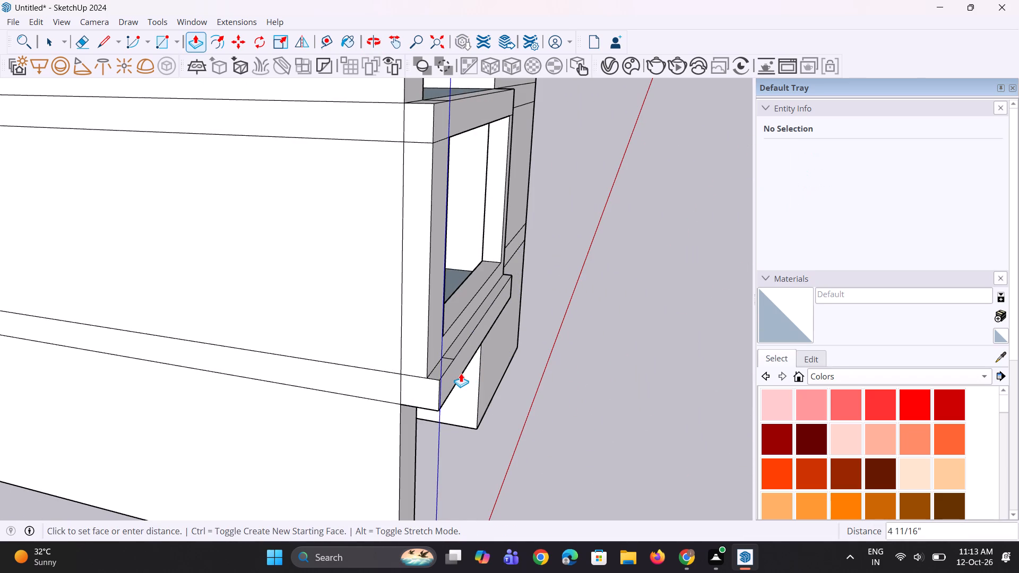
left_click(461, 373)
Erase the leftover short edge across the top of the projecting slab band below the middle balcony.
middle_click_drag(464, 374, 458, 425)
scroll(450, 368, "up", 9)
key("e")
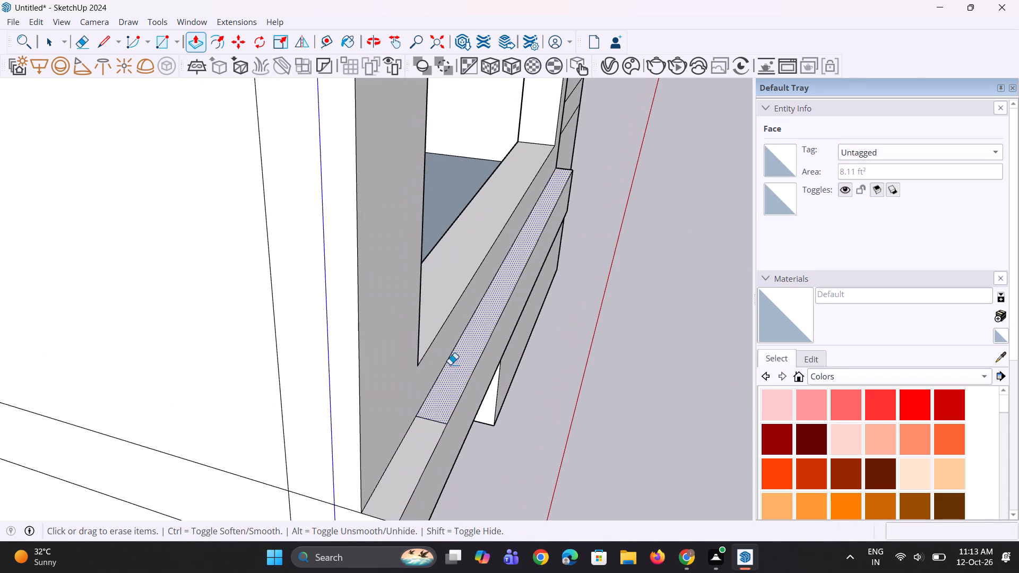
left_click(439, 422)
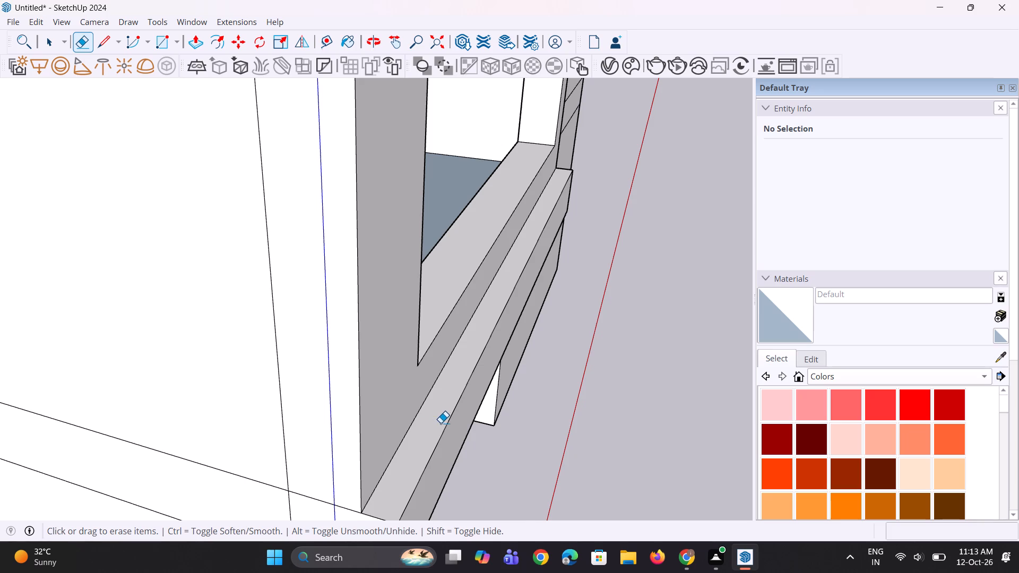
Examine the building's front and the underside of the middle balcony's frame from several angles.
scroll(425, 394, "down", 13)
middle_click_drag(442, 459, 191, 416)
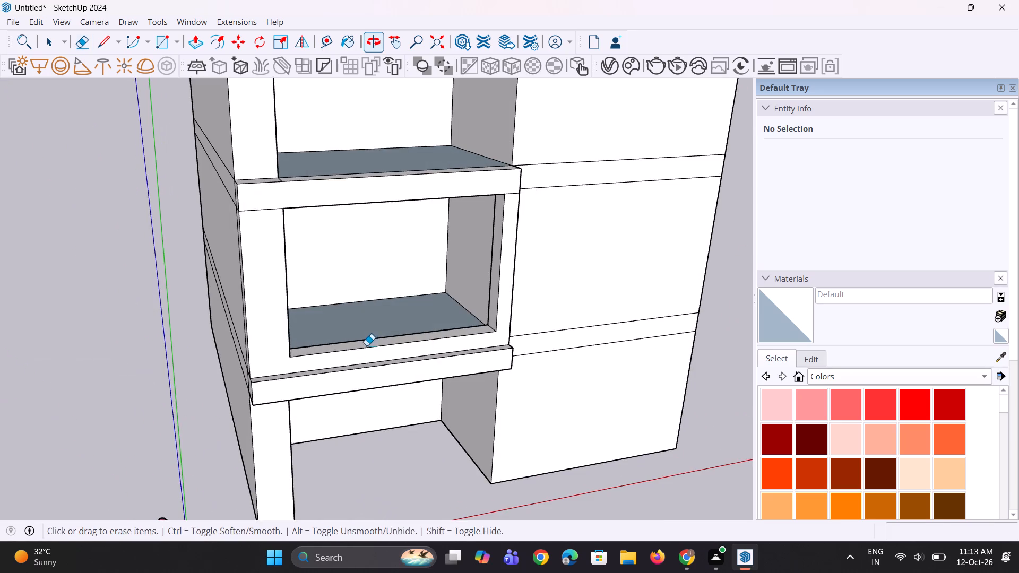
scroll(367, 345, "down", 5)
middle_click_drag(430, 359, 194, 375)
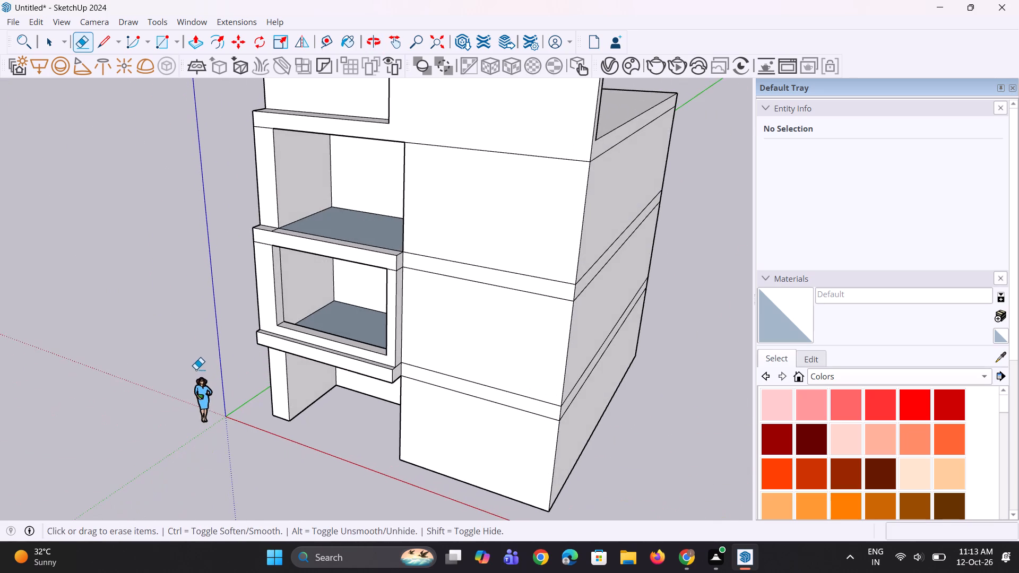
scroll(206, 365, "down", 5)
middle_click_drag(229, 374, 353, 336)
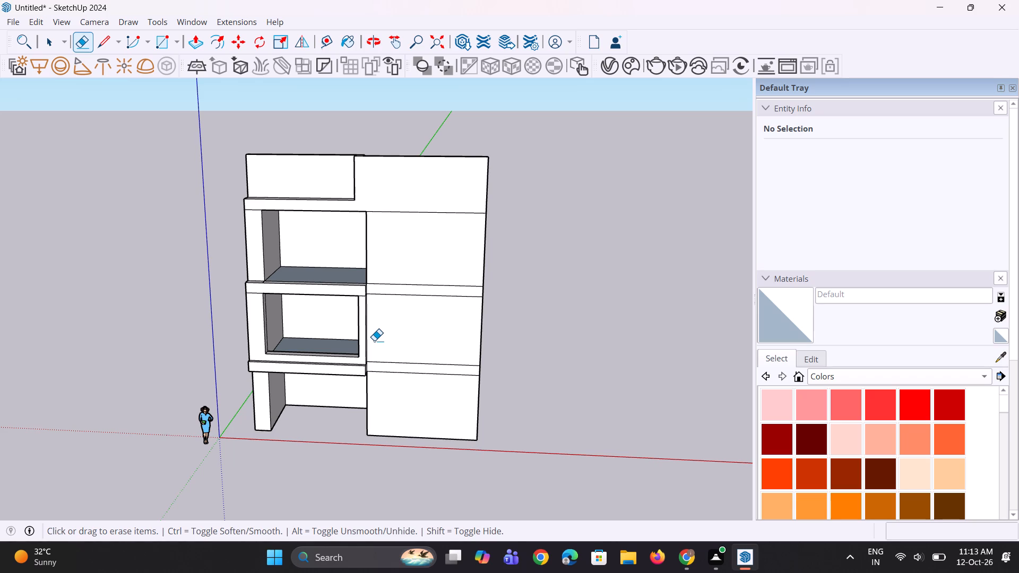
scroll(378, 341, "down", 1)
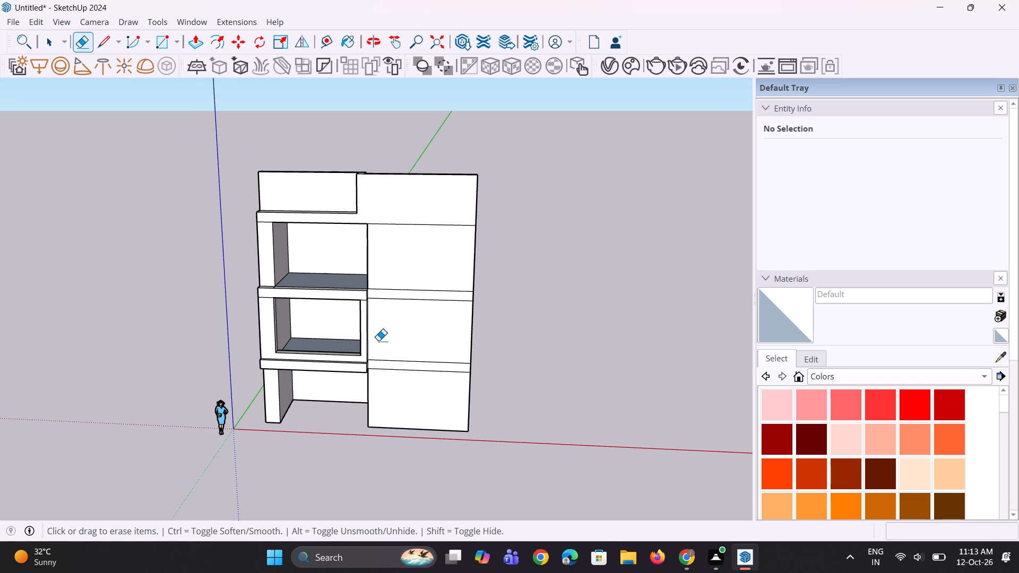
middle_click_drag(370, 367, 361, 323)
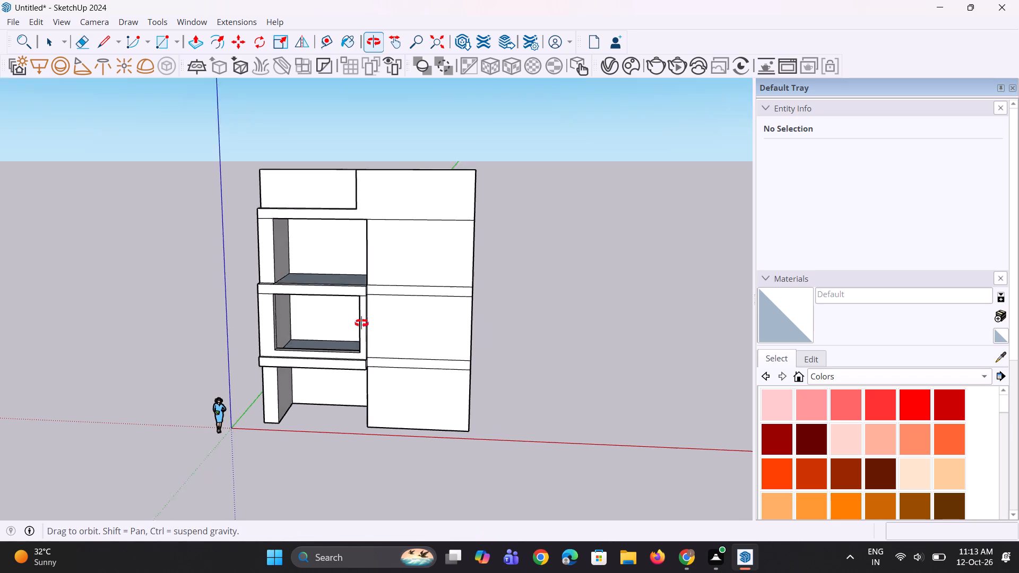
middle_click_drag(361, 323, 275, 187)
scroll(324, 288, "up", 12)
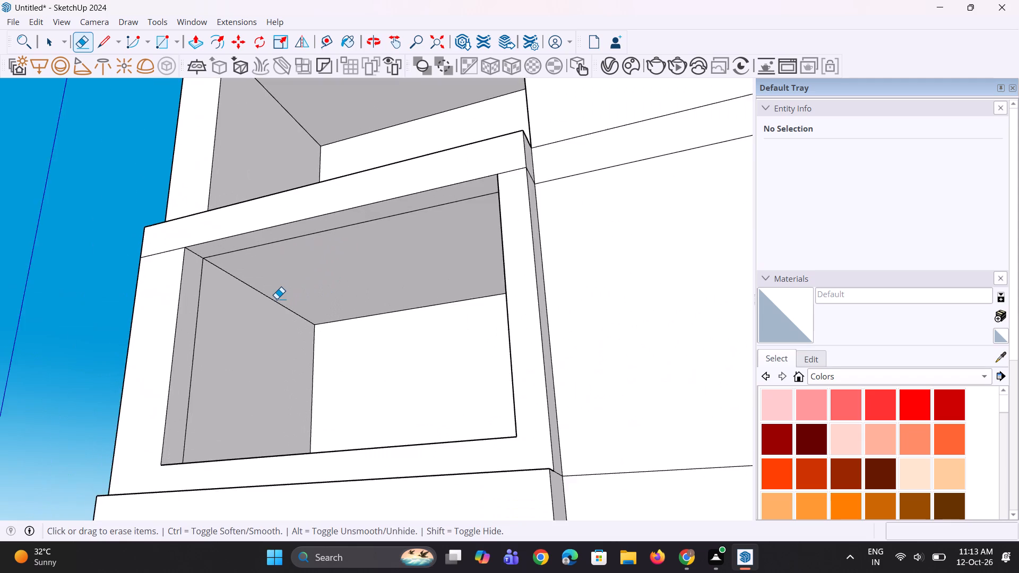
middle_click_drag(277, 298, 206, 310)
scroll(206, 305, "up", 3)
middle_click_drag(241, 303, 267, 310)
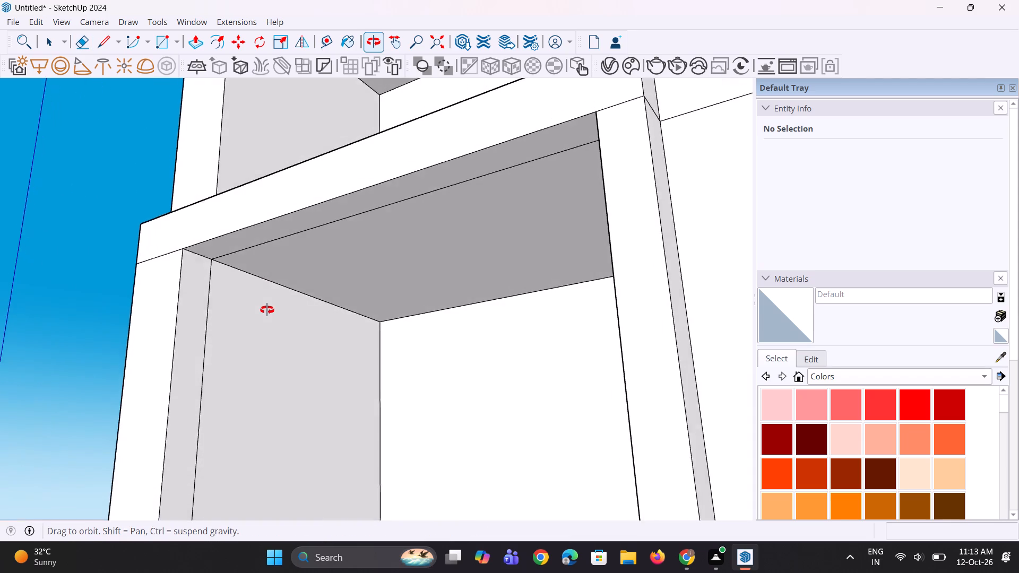
middle_click_drag(267, 310, 271, 306)
Erase the short edge dividing the top face of the projecting band above the middle balcony.
middle_click_drag(274, 304, 438, 446)
key("space")
key("space")
left_click(521, 215)
middle_click_drag(214, 292, 327, 413)
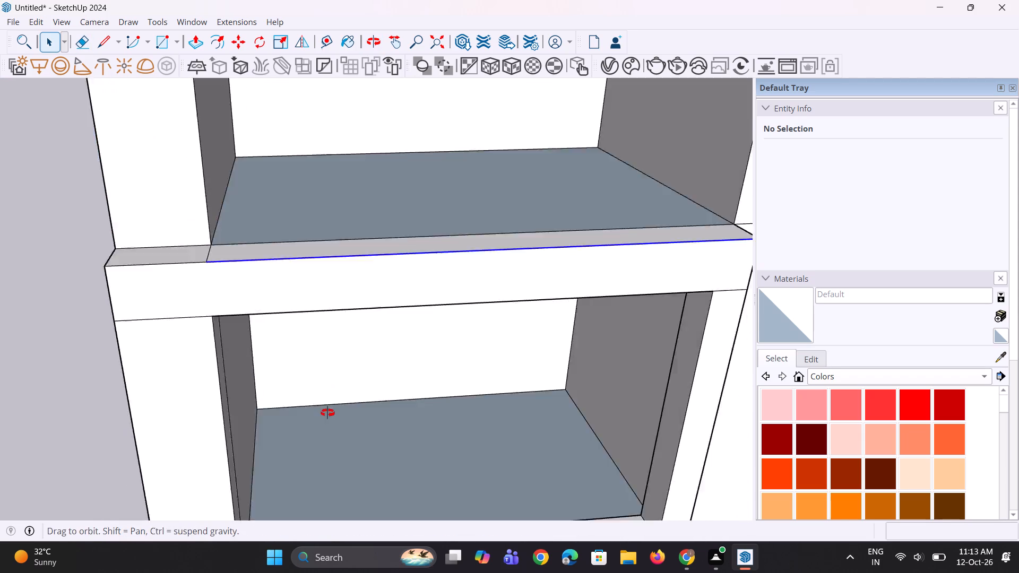
middle_click_drag(327, 413, 338, 411)
scroll(127, 314, "up", 2)
key("e")
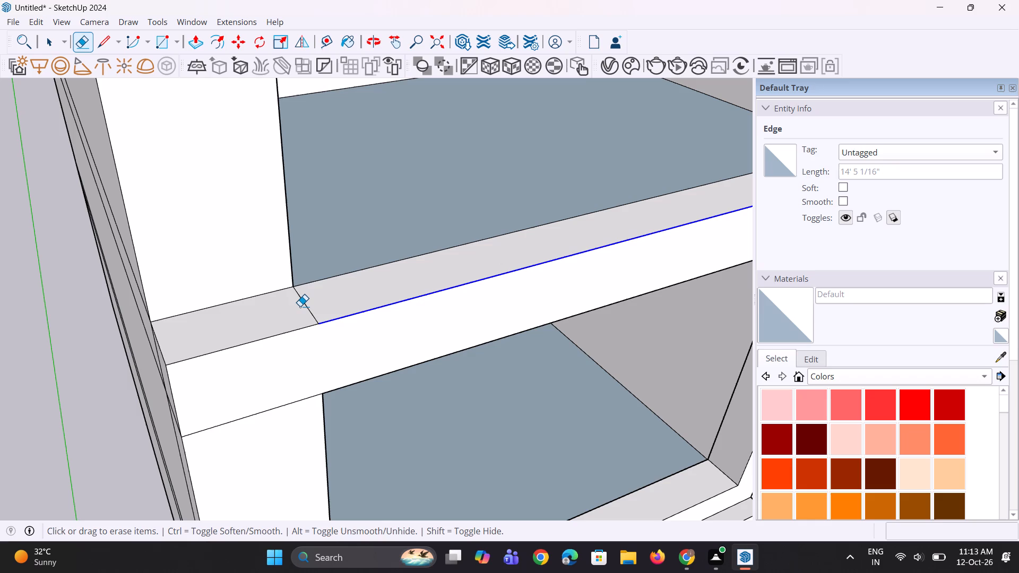
left_click(308, 307)
Copy the top front edge of the projecting band above the middle balcony about 2 1/16" down its front face.
scroll(245, 345, "down", 5)
middle_click_drag(554, 389, 531, 380)
key("space")
key("space")
left_click(372, 290)
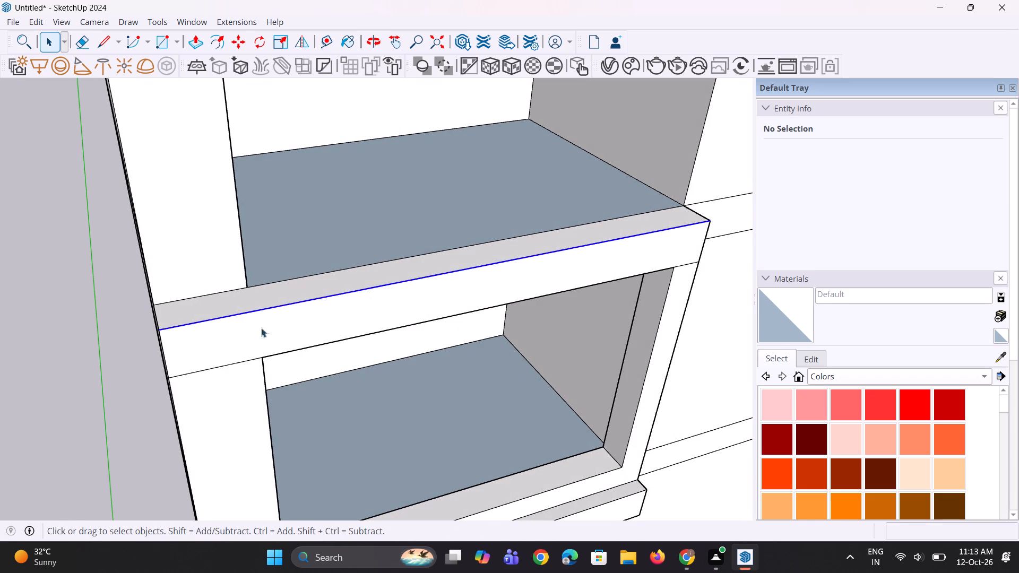
key("m")
scroll(153, 350, "up", 7)
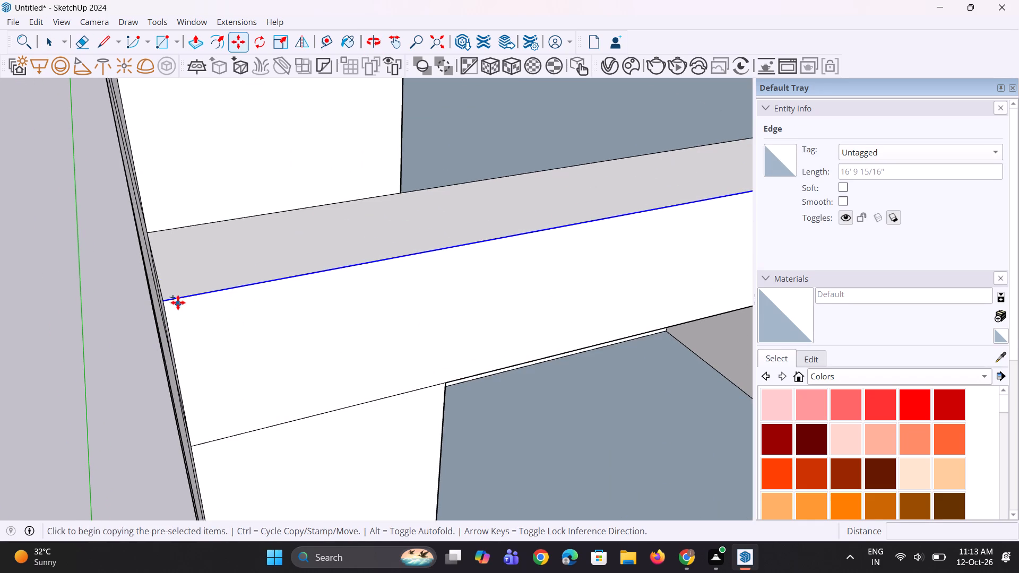
left_click(161, 306)
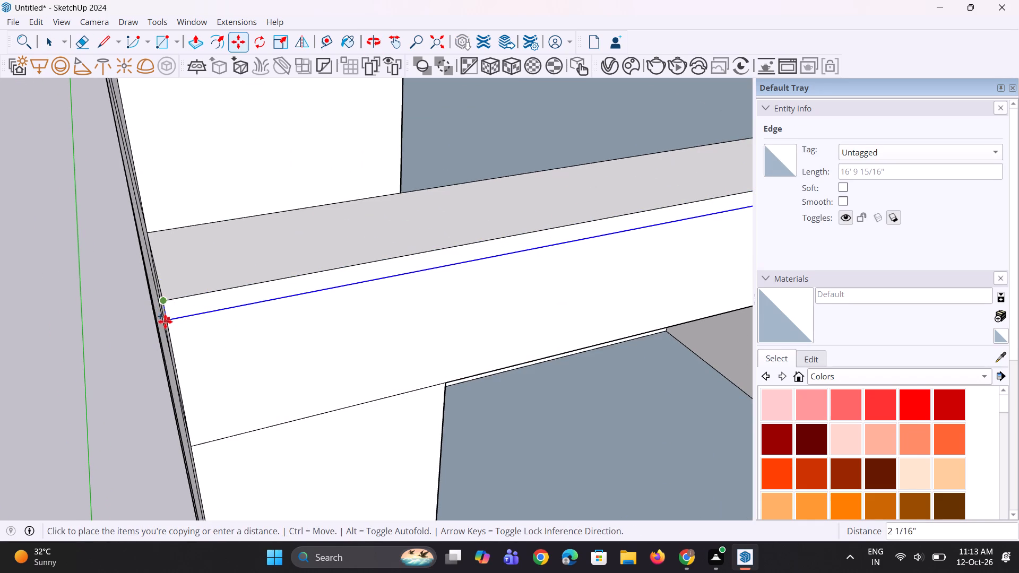
left_click(165, 322)
scroll(166, 324, "down", 5)
middle_click_drag(246, 379, 283, 387)
key("space")
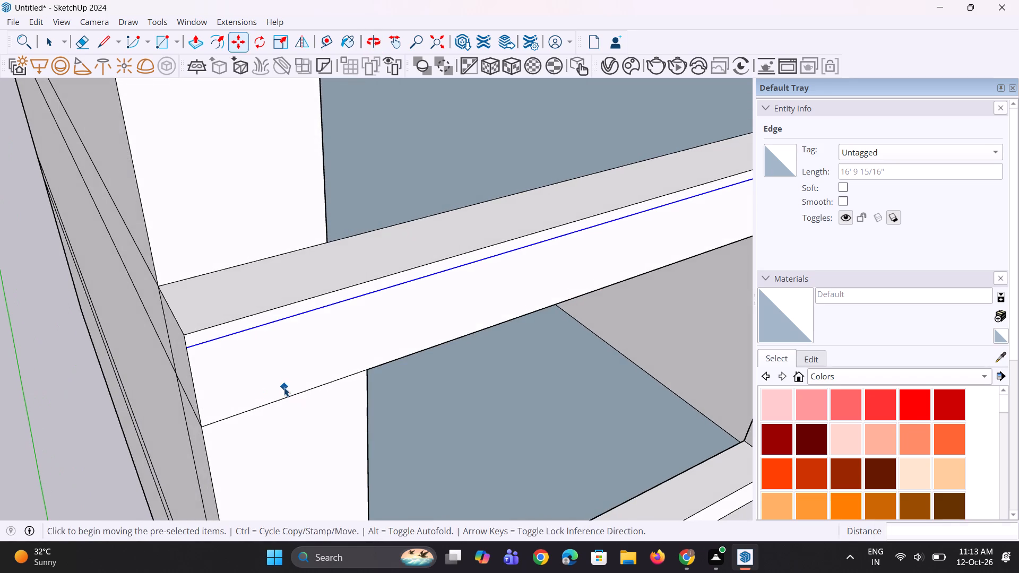
Pull the thin strip along the top of the band above the middle balcony out about 2 1/16" as a lip.
key("p")
scroll(265, 346, "up", 2)
left_click(252, 316)
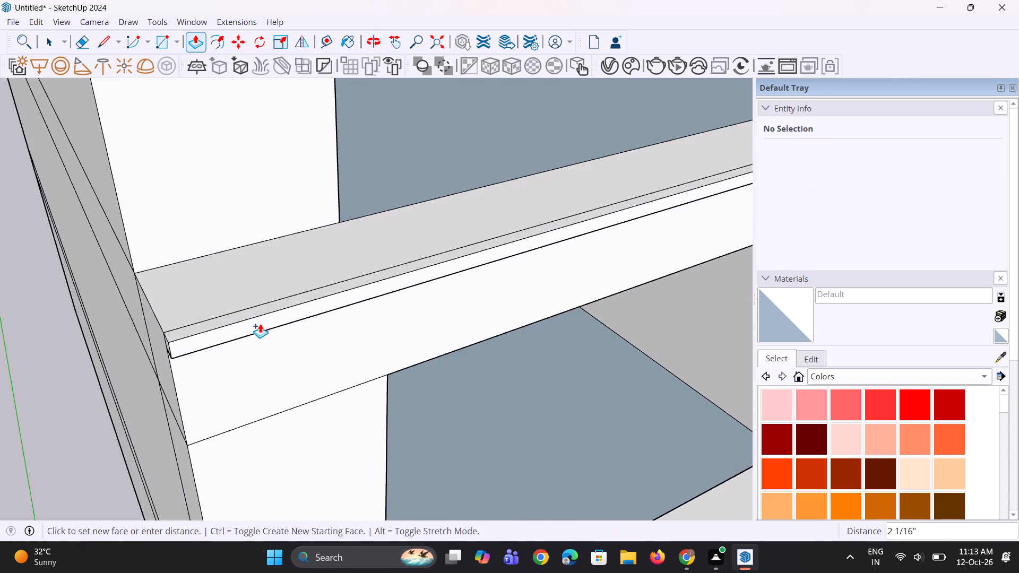
left_click(260, 324)
Extend the underside of the lip above the middle balcony downward by about 7/8".
scroll(231, 354, "down", 10)
middle_click_drag(232, 372, 451, 337)
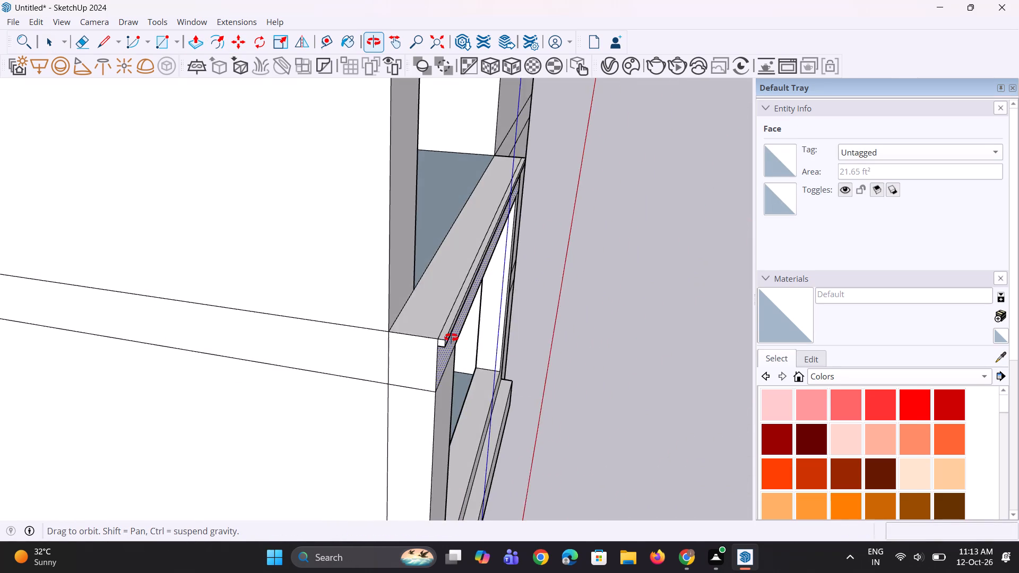
middle_click_drag(451, 337, 121, 363)
scroll(278, 351, "down", 4)
middle_click_drag(450, 362, 405, 310)
scroll(405, 310, "down", 8)
middle_click_drag(312, 373, 438, 298)
scroll(422, 270, "down", 3)
middle_click_drag(402, 286, 410, 215)
scroll(407, 251, "up", 2)
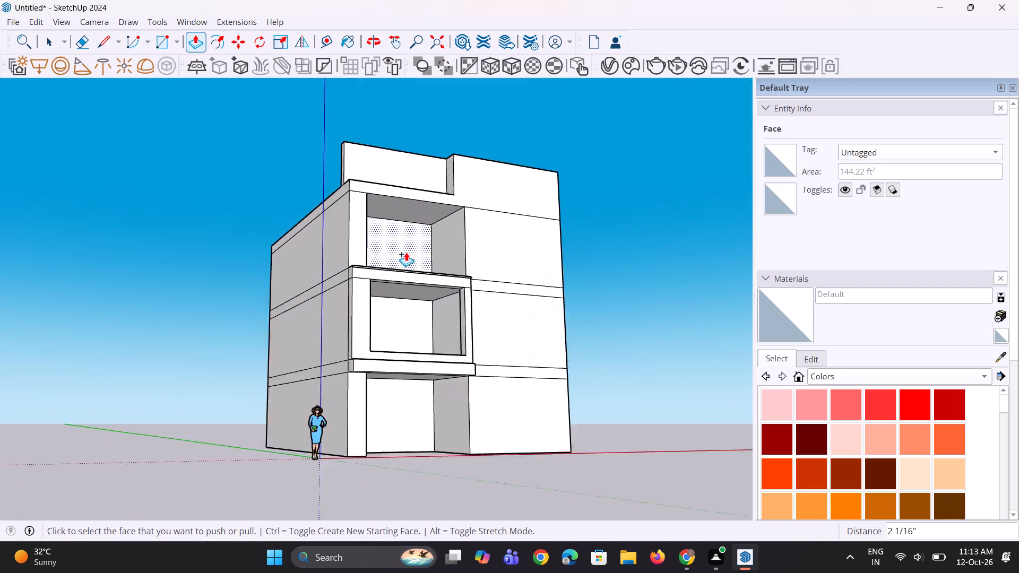
scroll(406, 252, "up", 19)
middle_click_drag(343, 257, 400, 157)
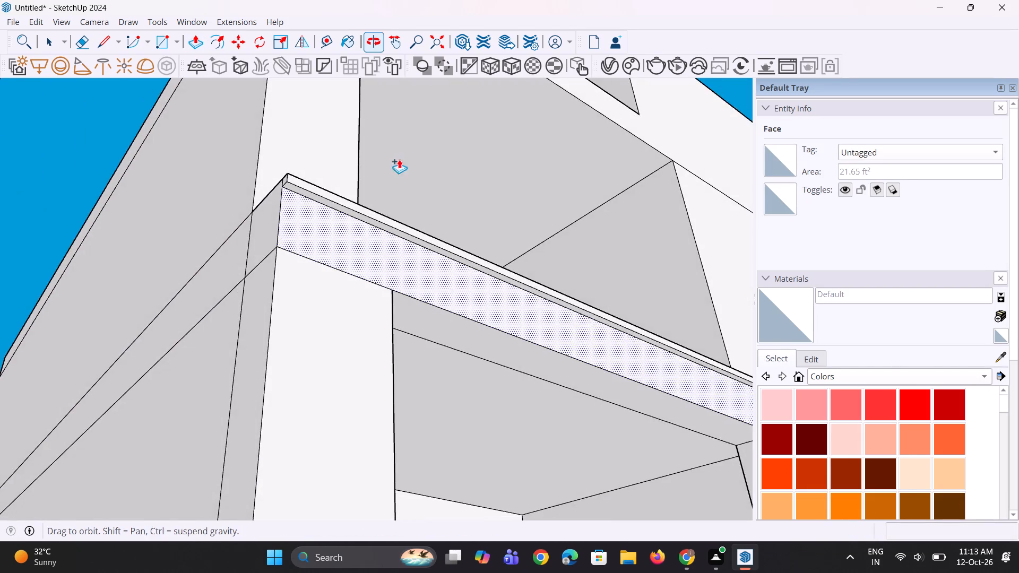
scroll(386, 207, "up", 3)
left_click(381, 253)
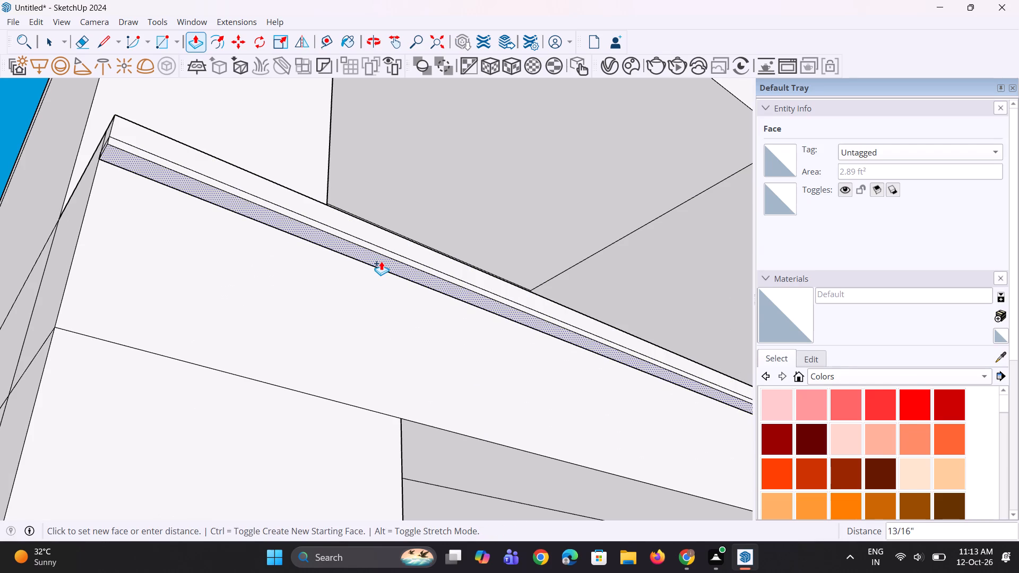
left_click(381, 261)
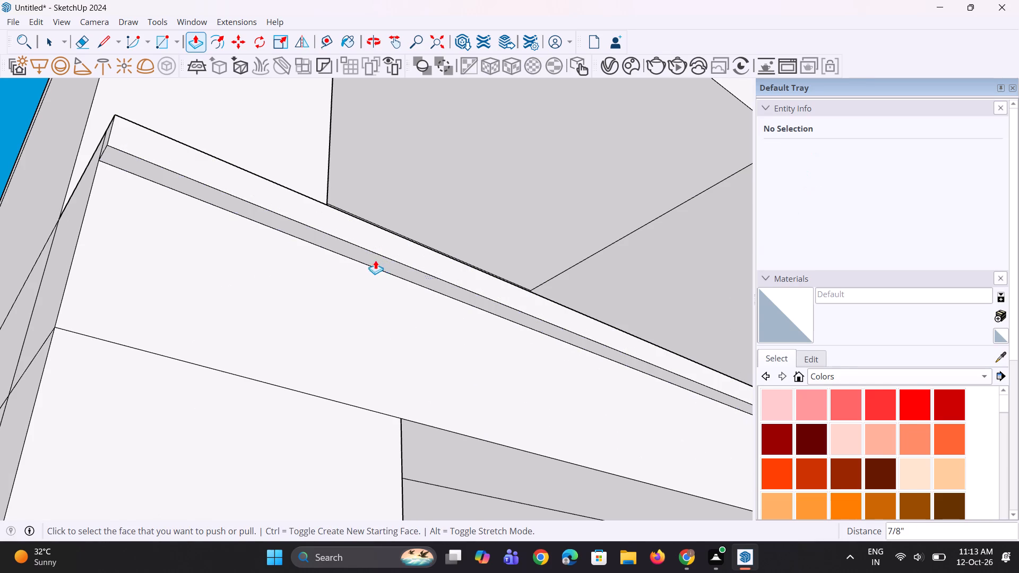
Copy the top front edge of the projecting band below the middle balcony a short distance down its front face.
scroll(315, 231, "down", 12)
scroll(289, 196, "down", 11)
middle_click_drag(369, 288, 343, 386)
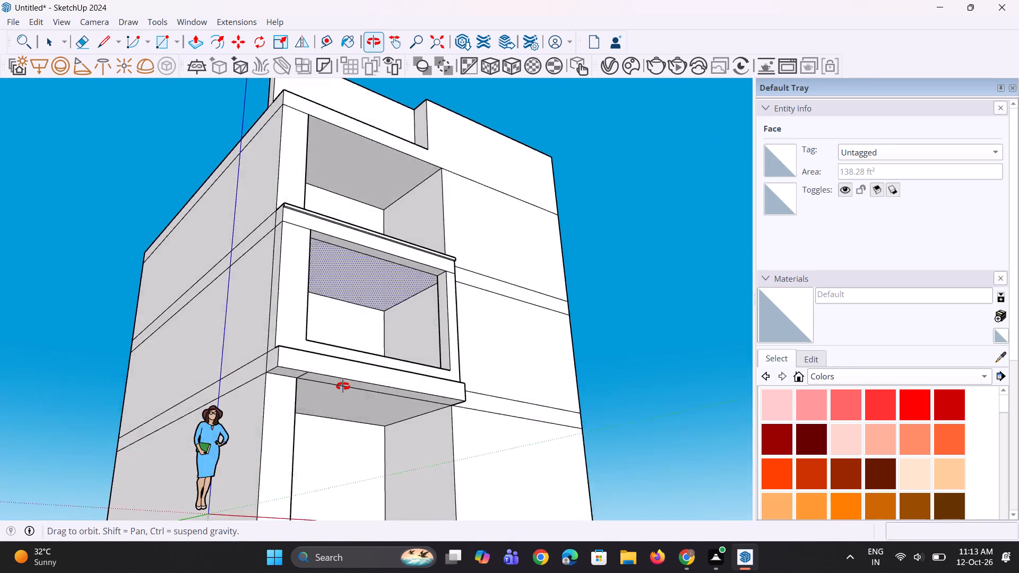
middle_click_drag(343, 386, 324, 413)
key("space")
scroll(293, 410, "up", 8)
key("space")
left_click(273, 408)
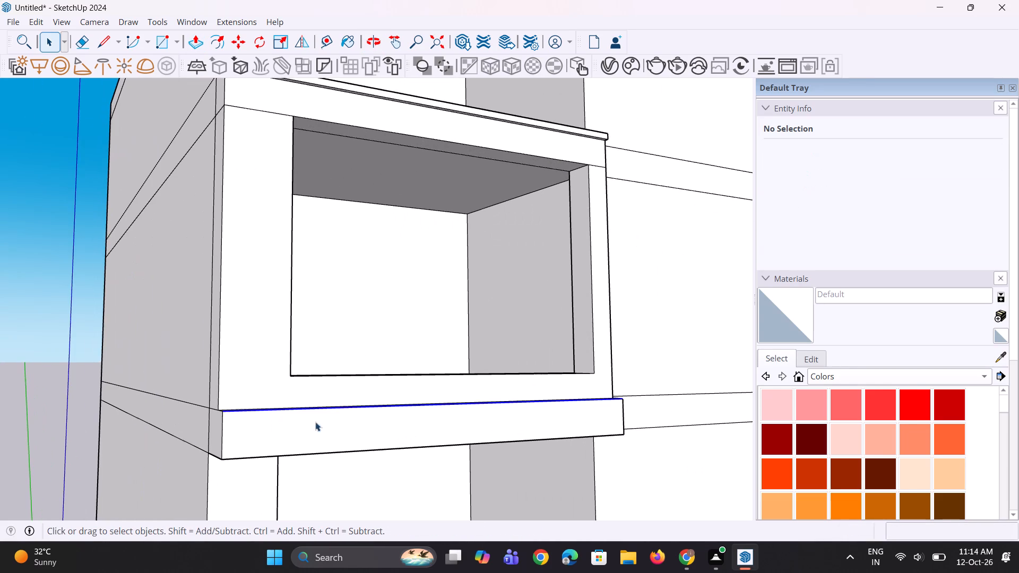
scroll(402, 405, "down", 7)
middle_click_drag(379, 392, 365, 509)
scroll(301, 452, "up", 8)
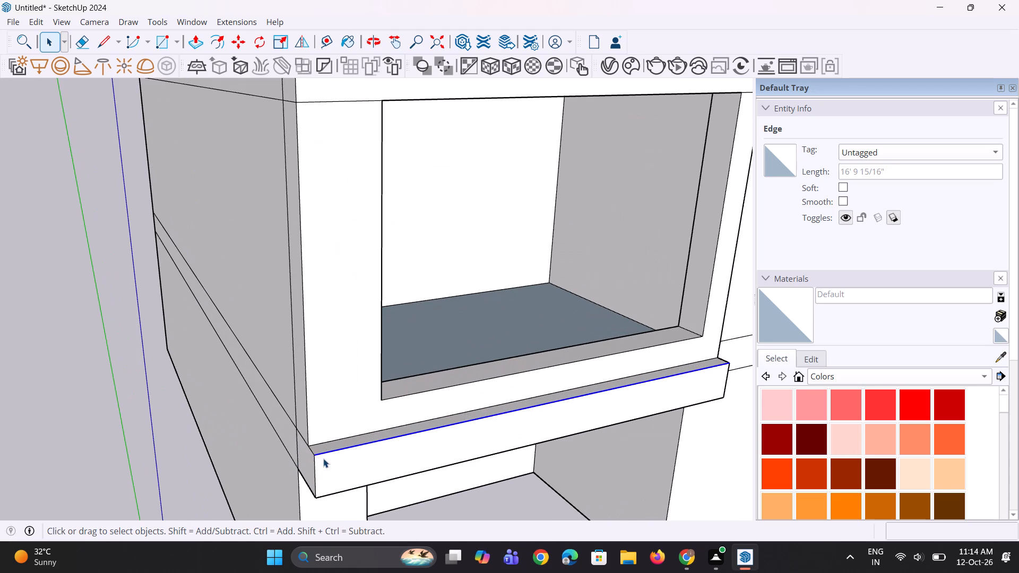
key("m")
scroll(323, 336, "down", 7)
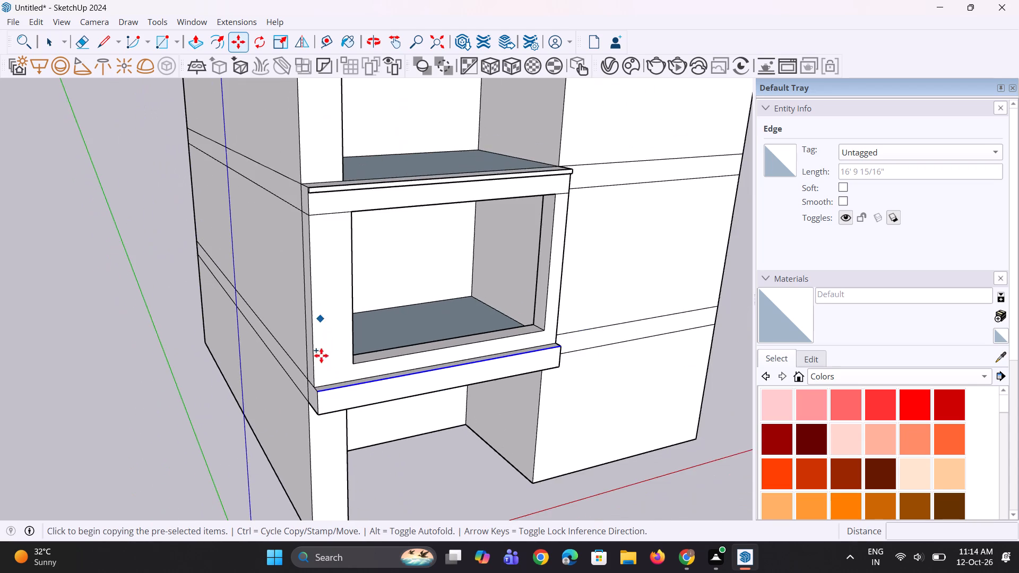
middle_click_drag(321, 451, 319, 398)
scroll(312, 366, "up", 10)
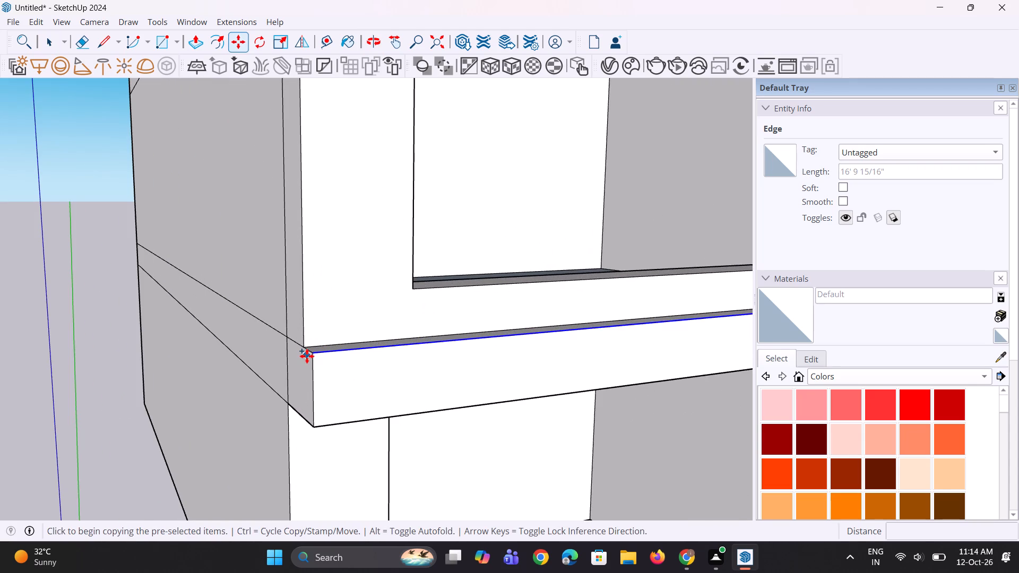
left_click(313, 353)
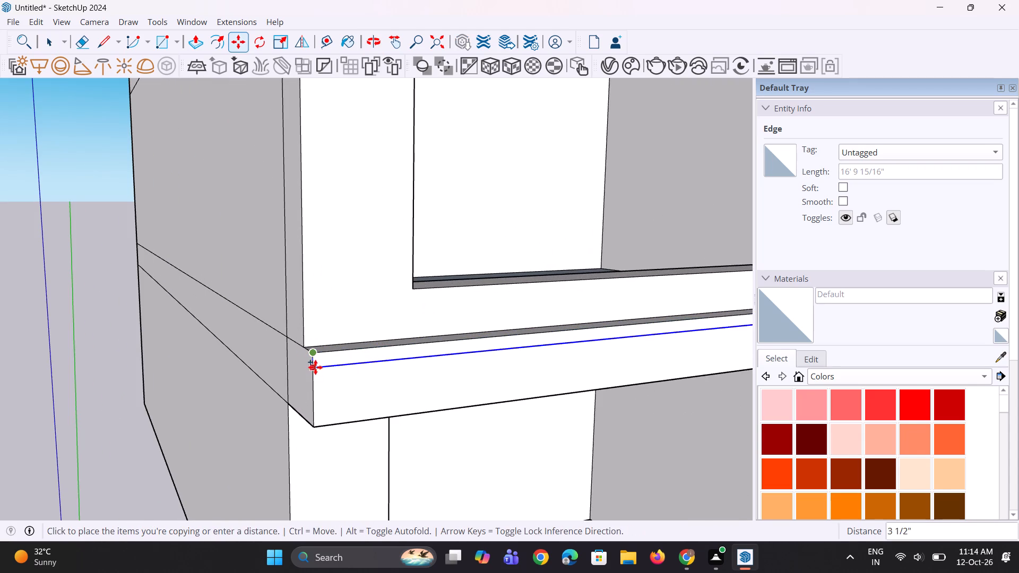
left_click(315, 364)
middle_click_drag(387, 419, 394, 419)
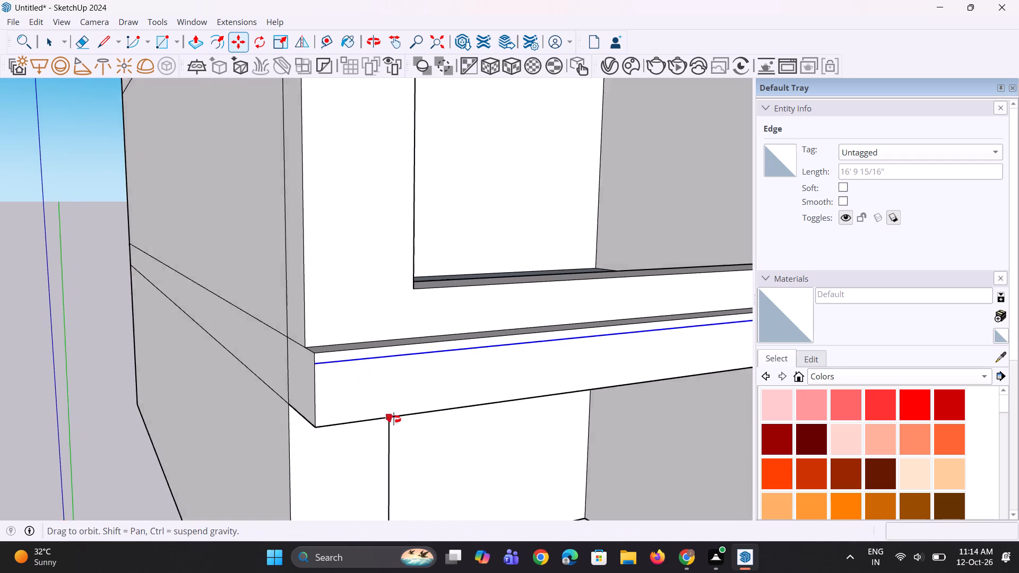
middle_click_drag(394, 419, 426, 420)
Move the copied edge on the lower band's front face down about another 7/8".
scroll(390, 370, "up", 8)
scroll(312, 369, "up", 2)
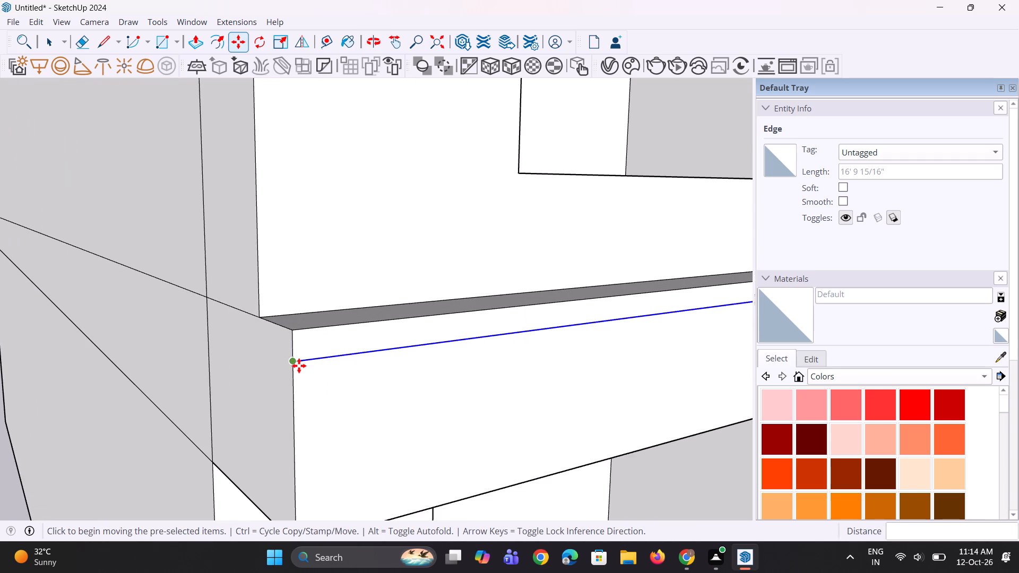
left_click(292, 365)
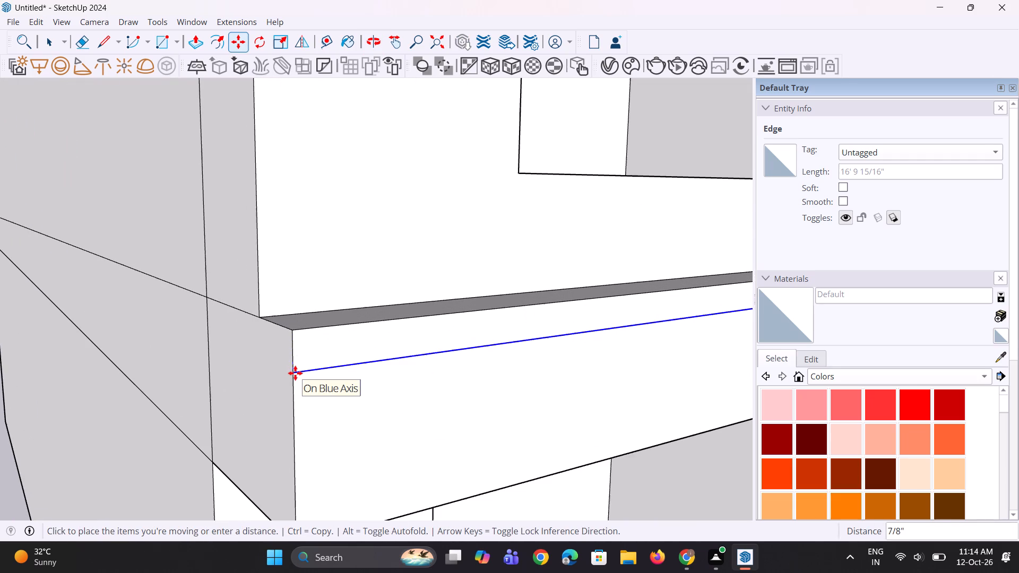
left_click(295, 373)
Pull the thin strip along the top of the band below the middle balcony out about 1 13/16" as a lip.
key("p")
left_click(361, 356)
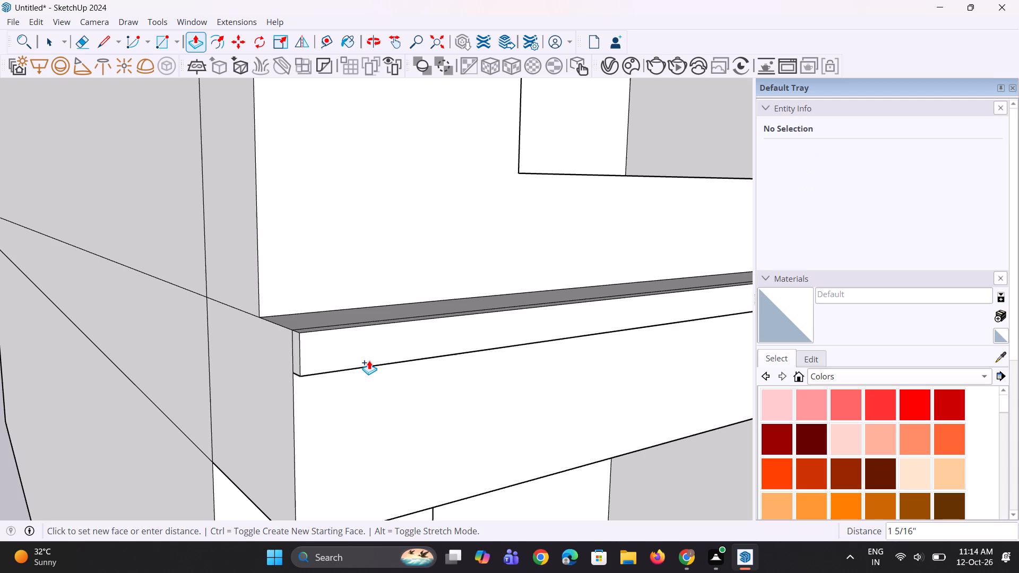
left_click(372, 362)
scroll(318, 347, "down", 6)
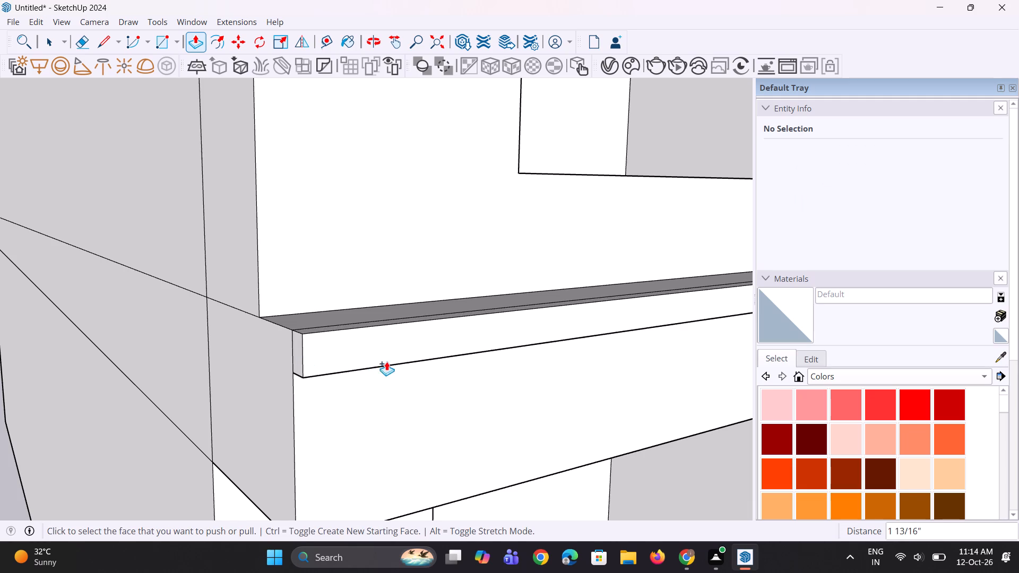
middle_click_drag(345, 375, 311, 381)
scroll(307, 377, "down", 12)
scroll(200, 325, "down", 4)
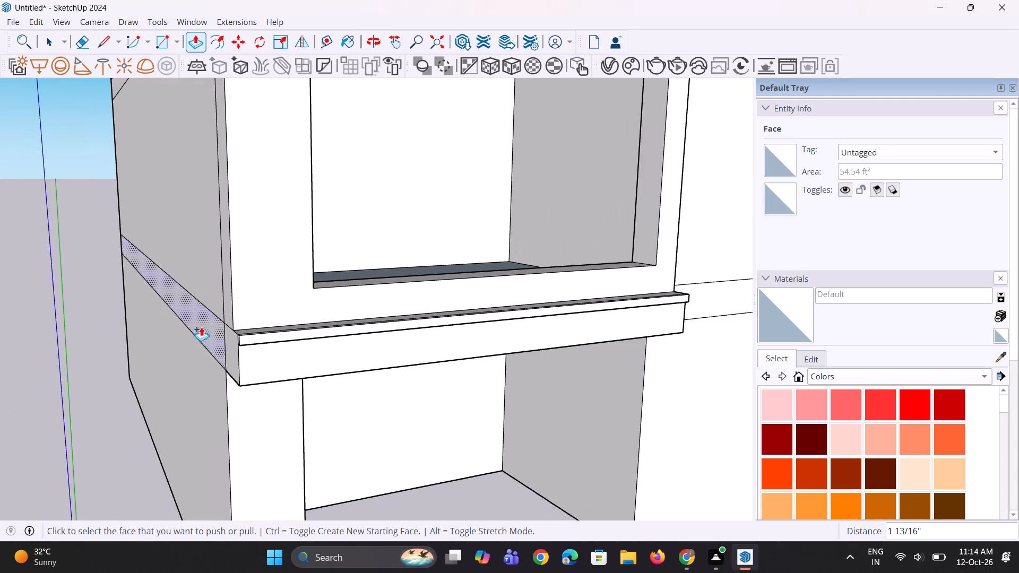
scroll(201, 327, "down", 1)
middle_click_drag(234, 344, 207, 371)
key("space")
key("space")
left_click(171, 432)
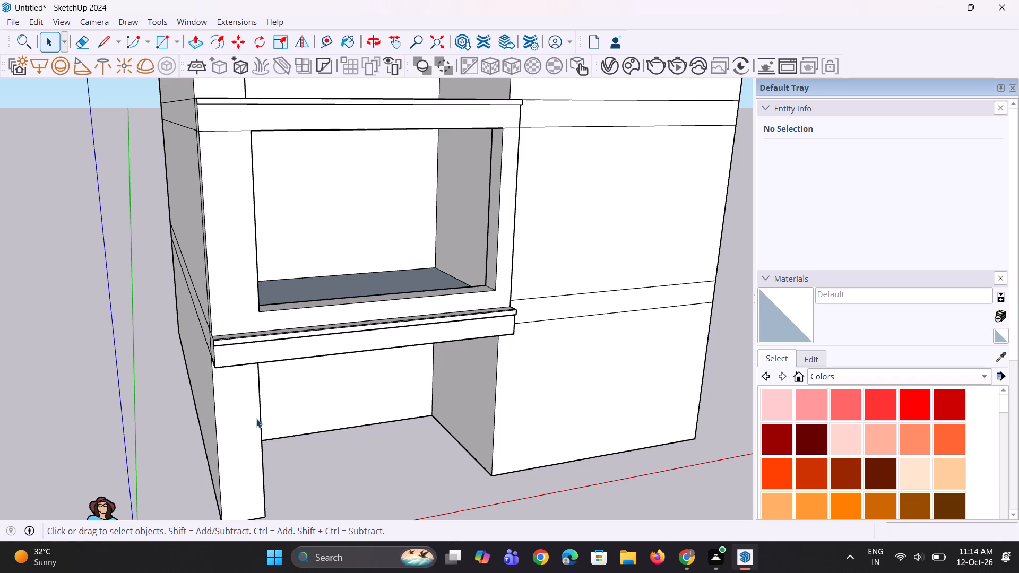
Examine the building's front, the lipped balcony bands and the roof parapet from several angles.
scroll(259, 417, "down", 9)
middle_click_drag(280, 405, 281, 380)
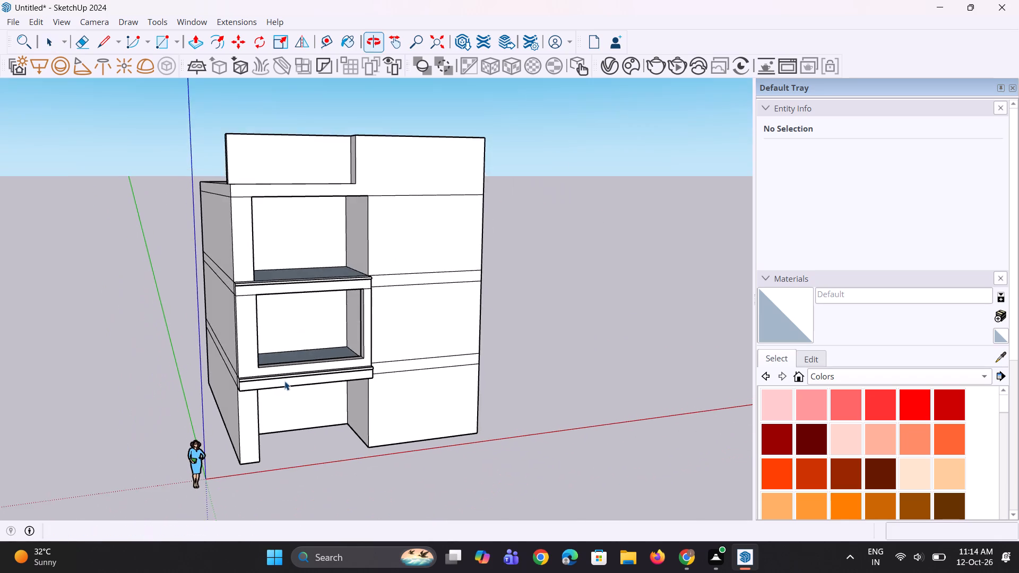
scroll(300, 451, "up", 4)
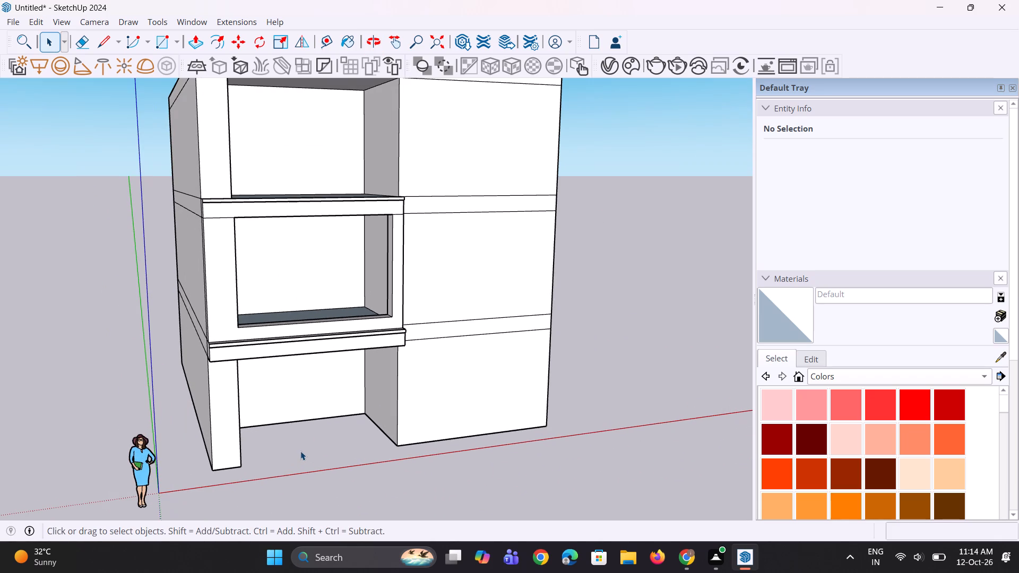
scroll(301, 450, "down", 2)
middle_click_drag(311, 455, 323, 524)
scroll(323, 524, "down", 1)
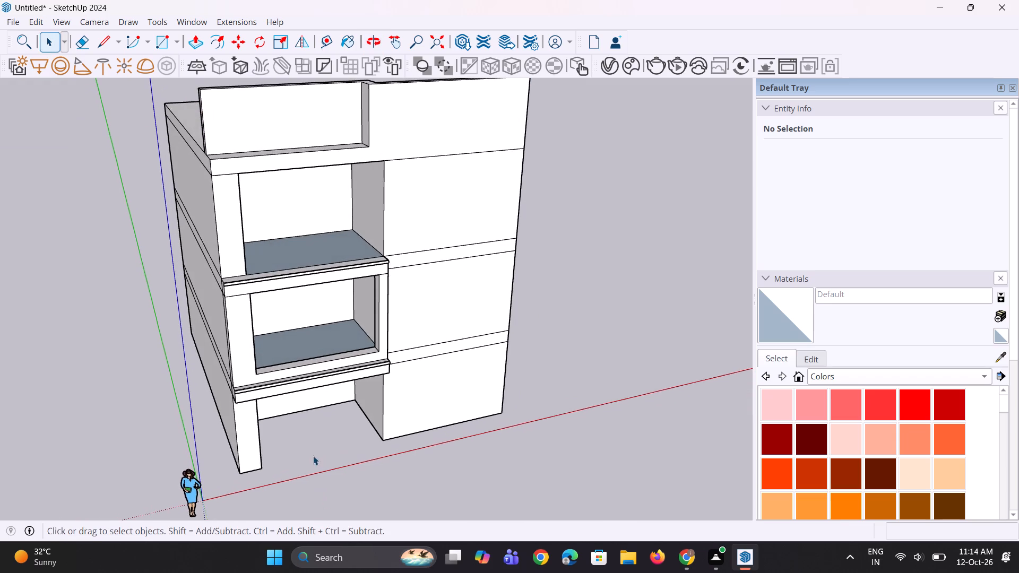
scroll(250, 361, "up", 3)
scroll(229, 391, "down", 5)
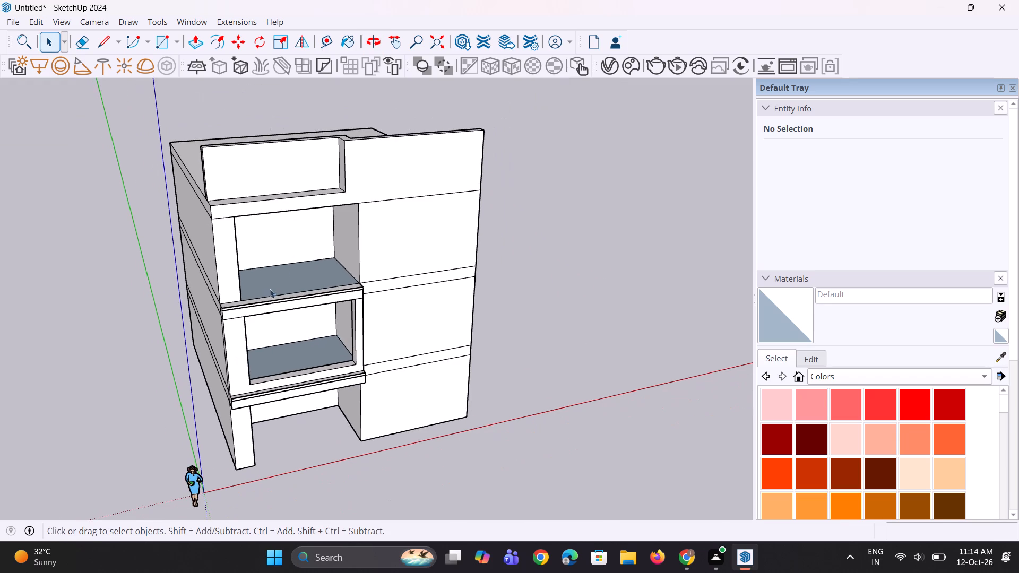
scroll(264, 190, "up", 8)
middle_click_drag(226, 250, 412, 298)
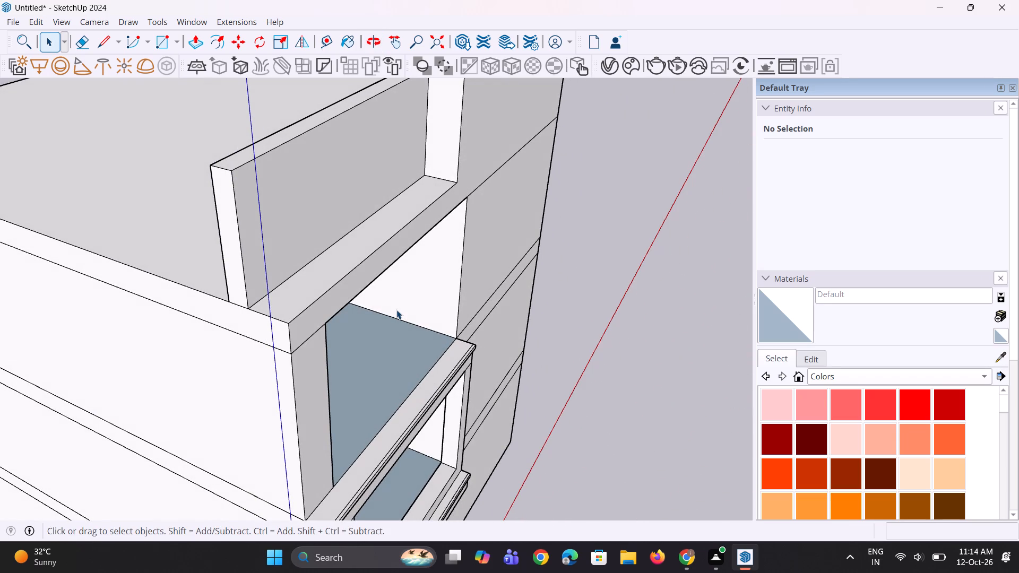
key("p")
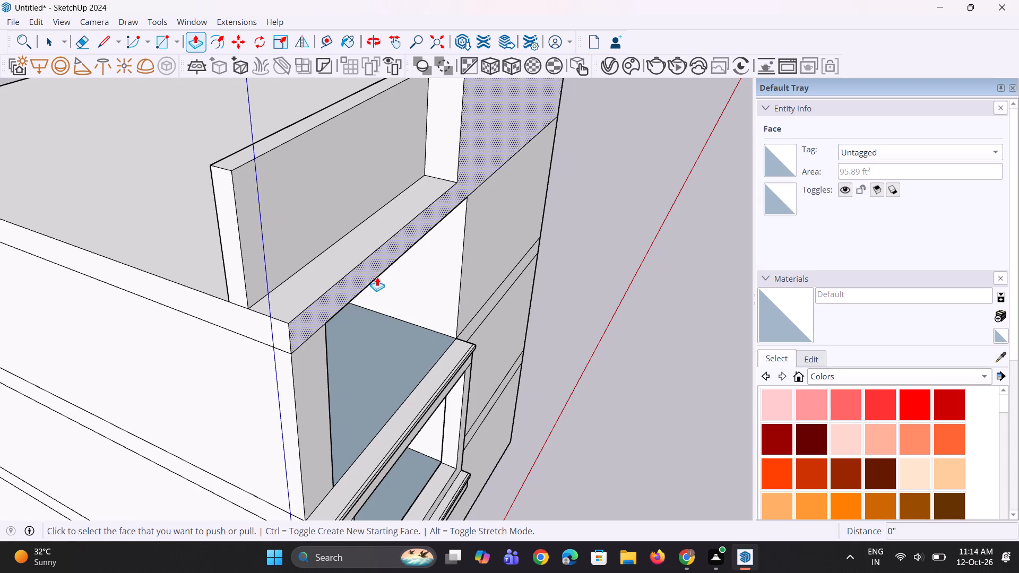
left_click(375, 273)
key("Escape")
Draw a 1' 5 11/16" vertical line from the parapet recess's lower corner to the bottom edge of the roof band.
middle_click_drag(439, 296, 393, 302)
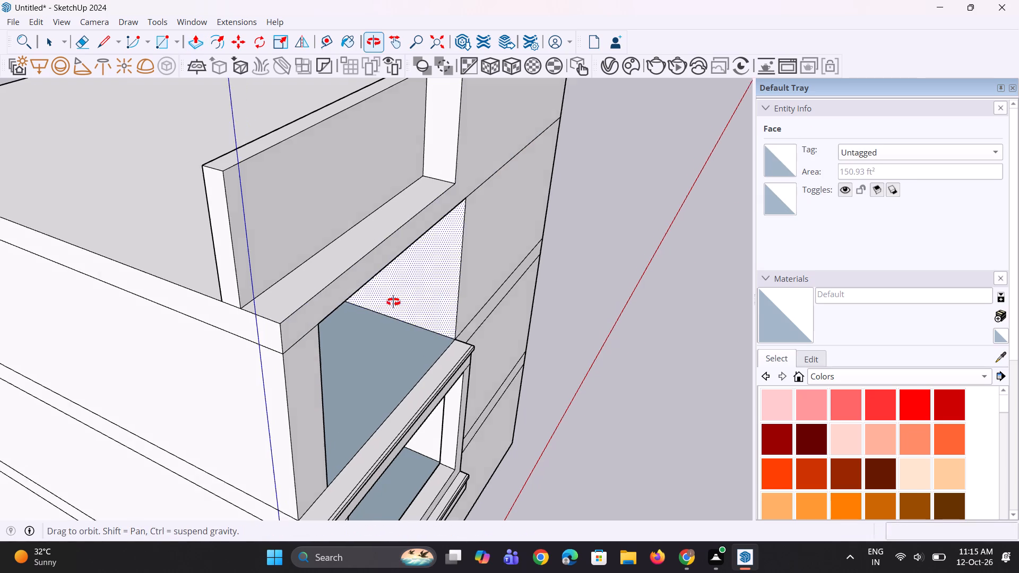
middle_click_drag(393, 302, 279, 303)
key("l")
scroll(351, 231, "up", 2)
scroll(386, 198, "up", 5)
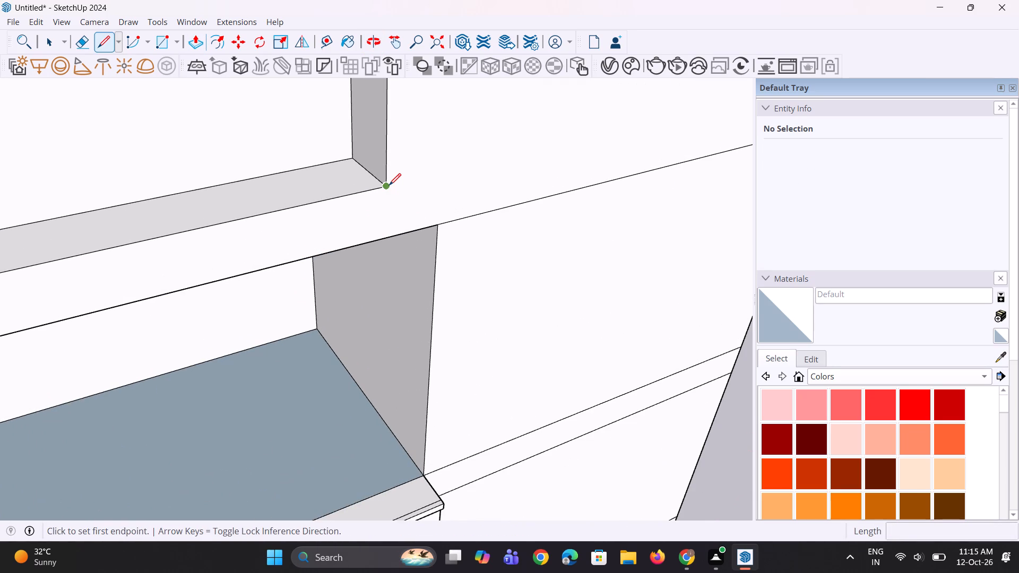
left_click(389, 185)
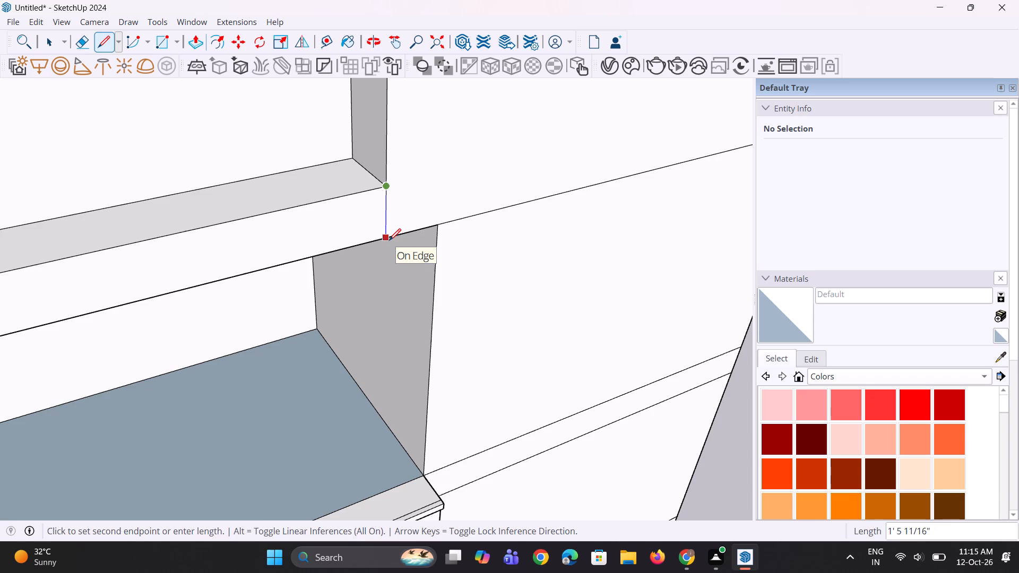
left_click(389, 240)
Push the roof band section above the top balcony back 1' 11 5/8", in line with the recessed parapet.
key("p")
left_click(301, 235)
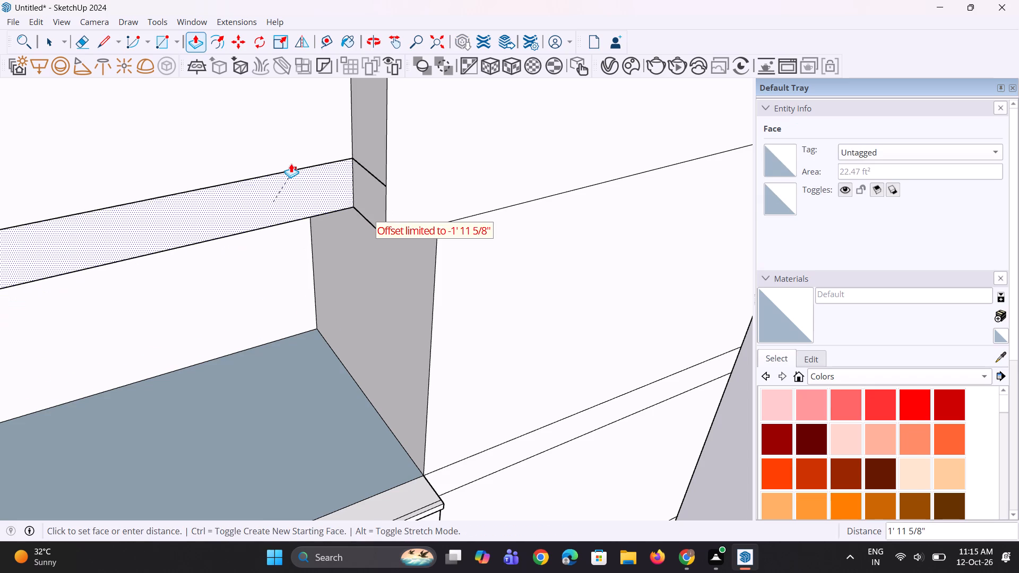
left_click(282, 159)
scroll(363, 189, "down", 10)
middle_click_drag(3, 266, 252, 192)
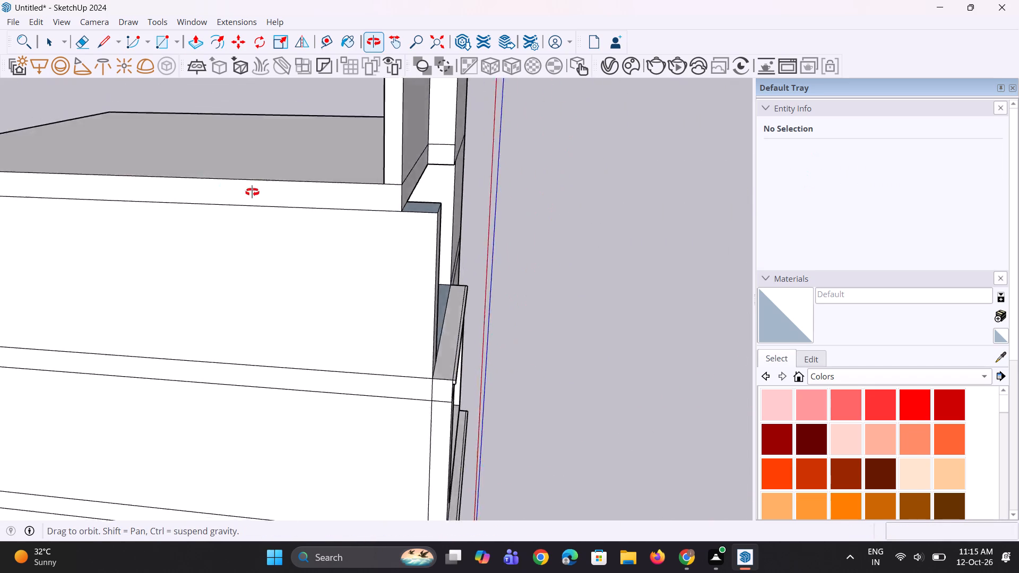
middle_click_drag(252, 192, 176, 153)
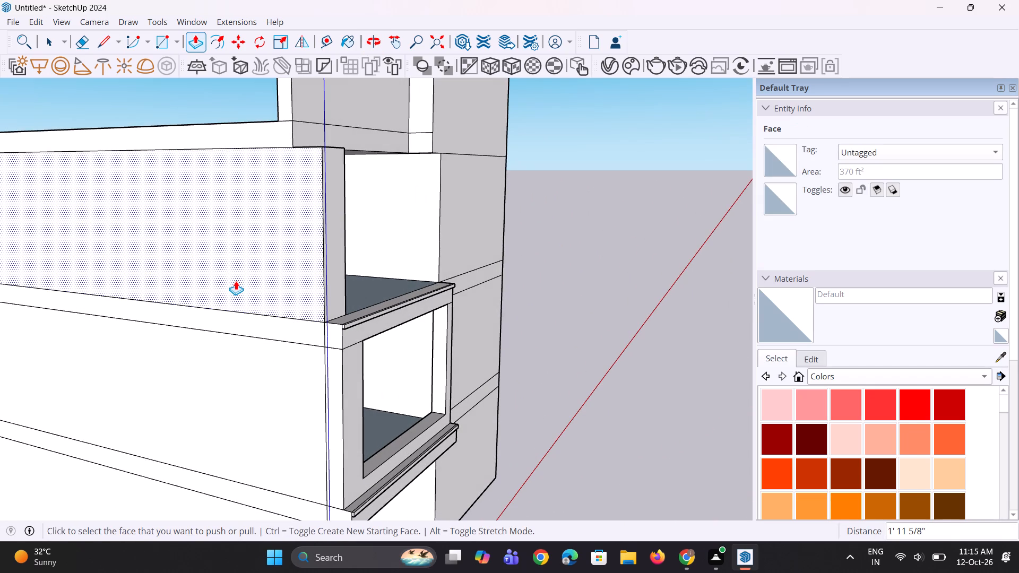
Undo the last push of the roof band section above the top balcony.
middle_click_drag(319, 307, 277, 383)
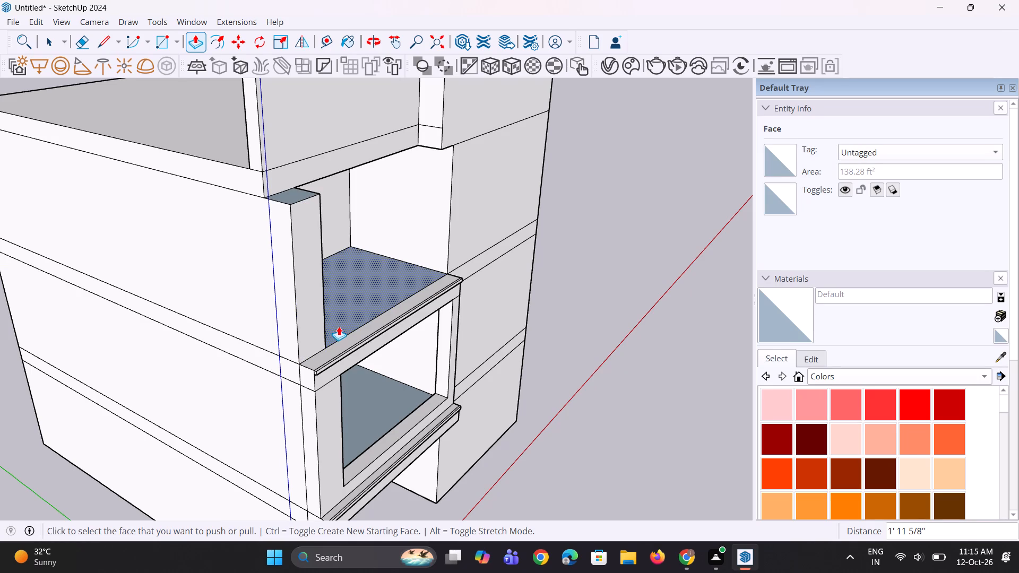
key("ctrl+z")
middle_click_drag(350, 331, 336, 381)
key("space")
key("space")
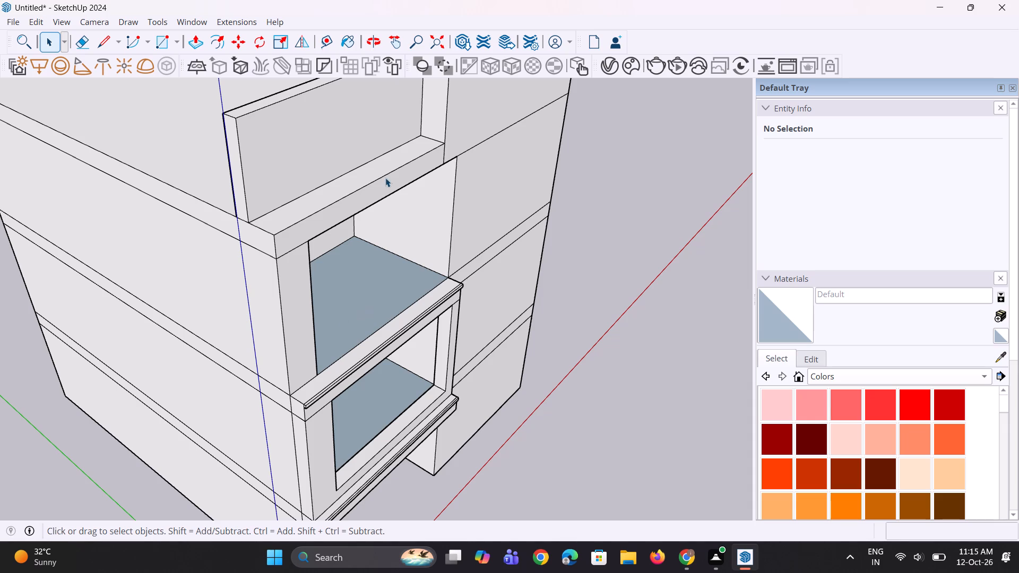
Push the roof band section above the top balcony back 1' 11 5/8", in line with the recessed parapet.
key("p")
left_click(374, 198)
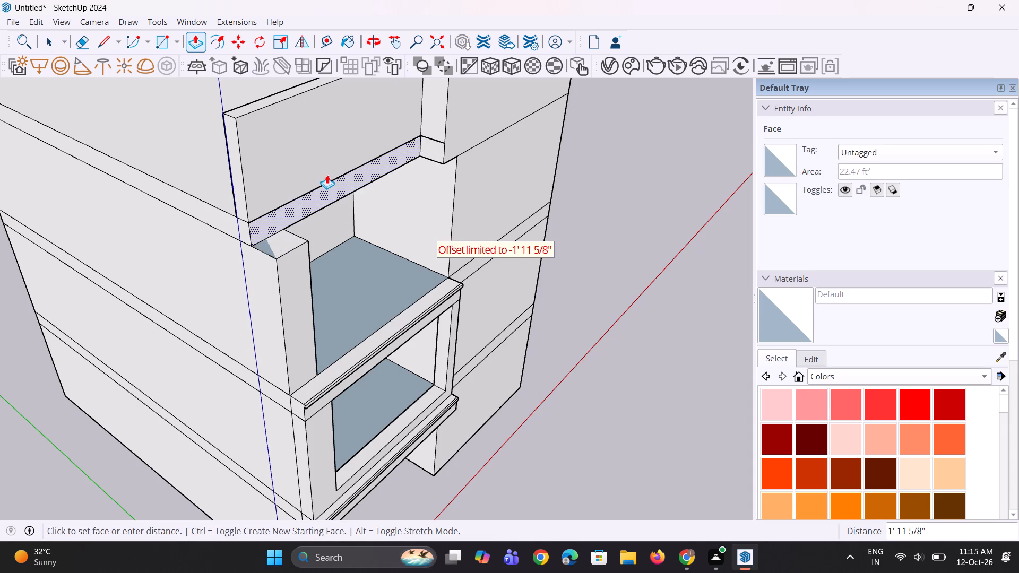
left_click(324, 169)
Examine the recessed roof band, the top balcony and the building's front from several angles and distances.
middle_click_drag(337, 286, 150, 205)
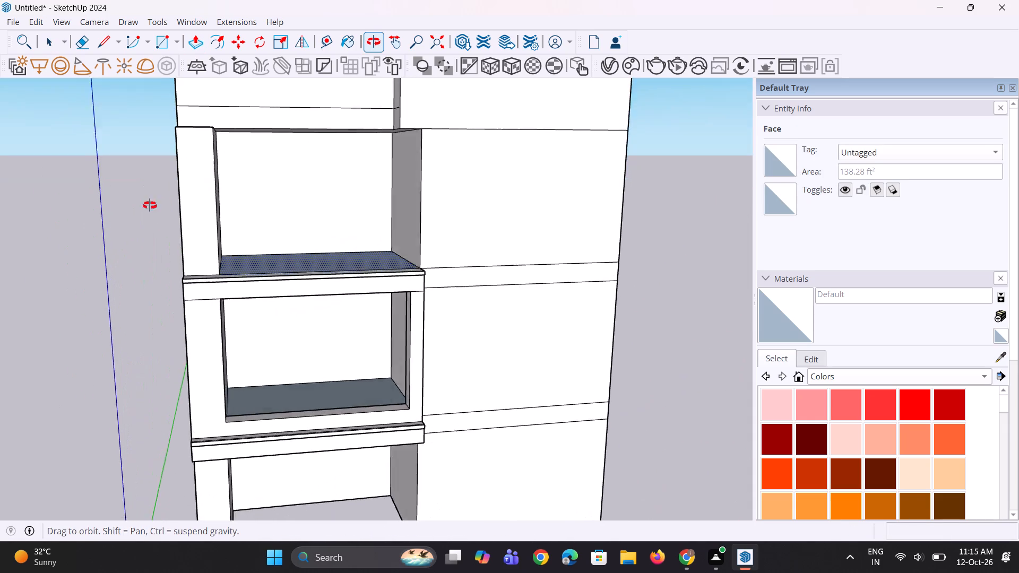
middle_click_drag(150, 205, 157, 216)
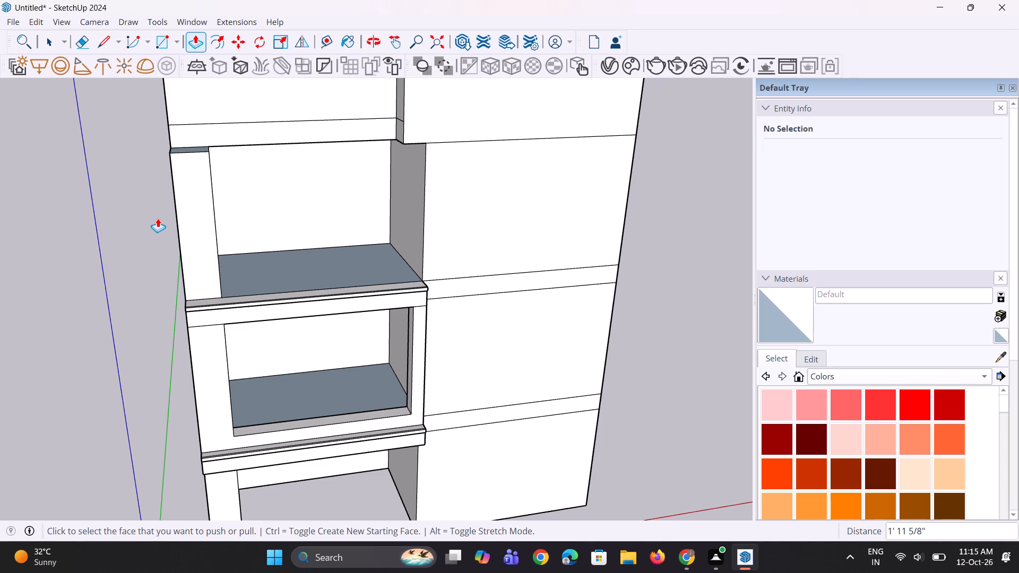
scroll(165, 112, "down", 2)
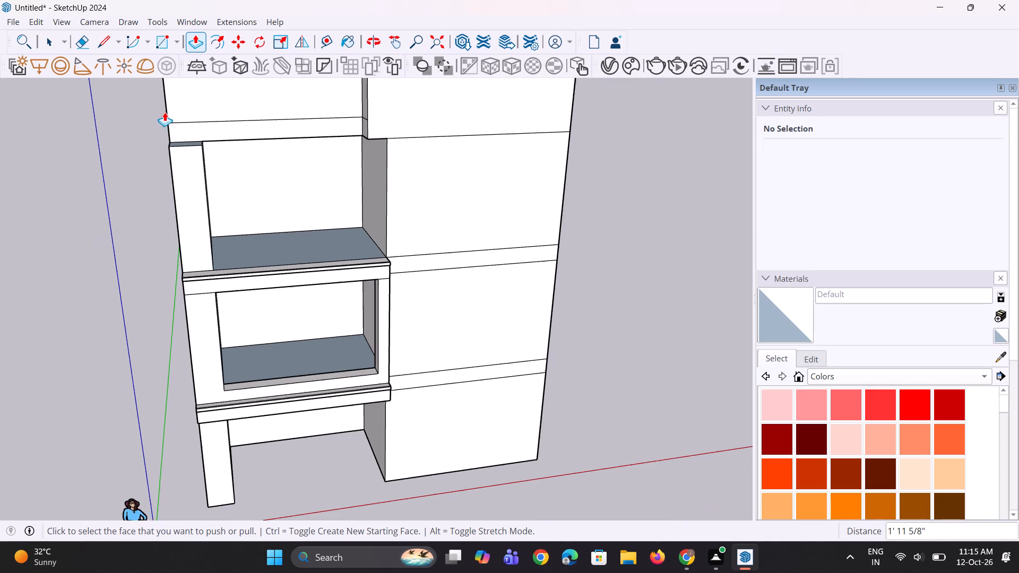
scroll(184, 160, "down", 4)
middle_click_drag(236, 257, 306, 247)
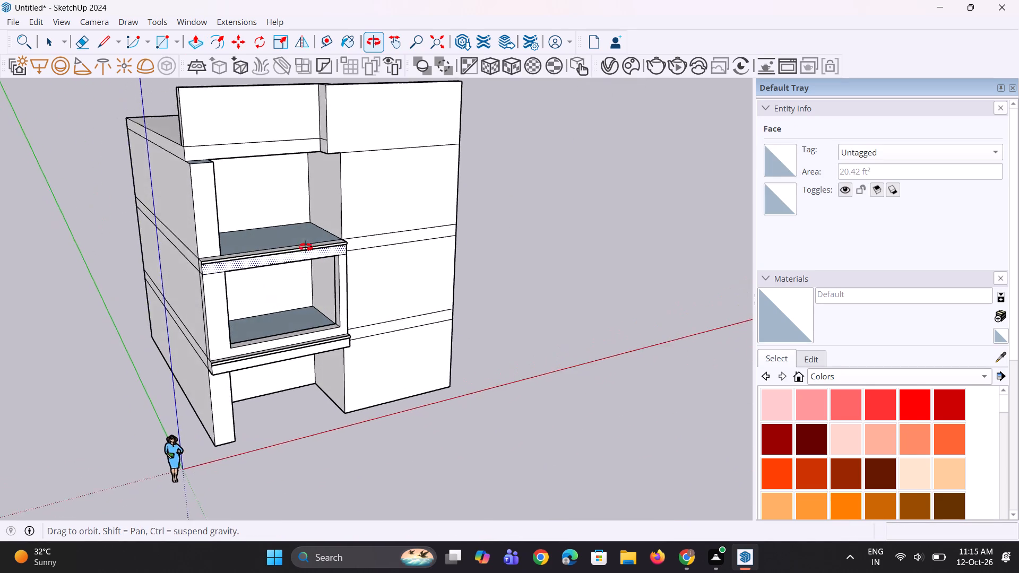
middle_click_drag(306, 247, 344, 376)
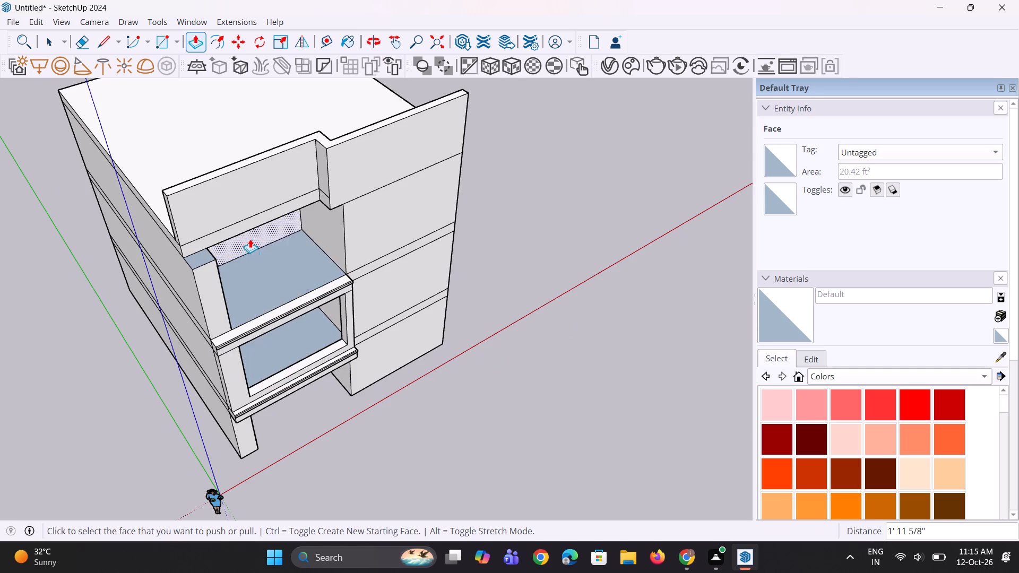
scroll(249, 234, "up", 3)
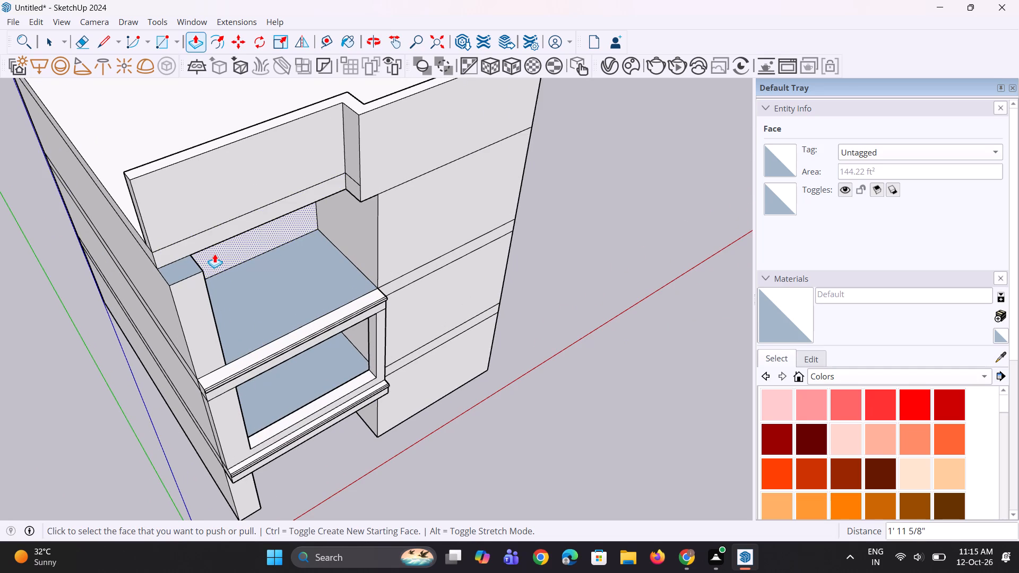
middle_click(314, 268)
scroll(316, 266, "up", 1)
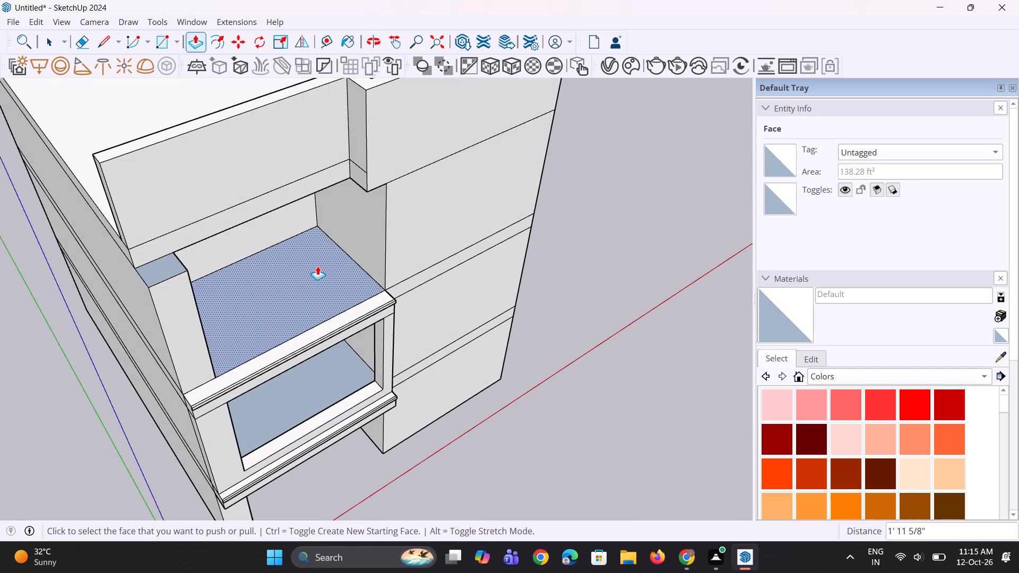
scroll(317, 266, "up", 1)
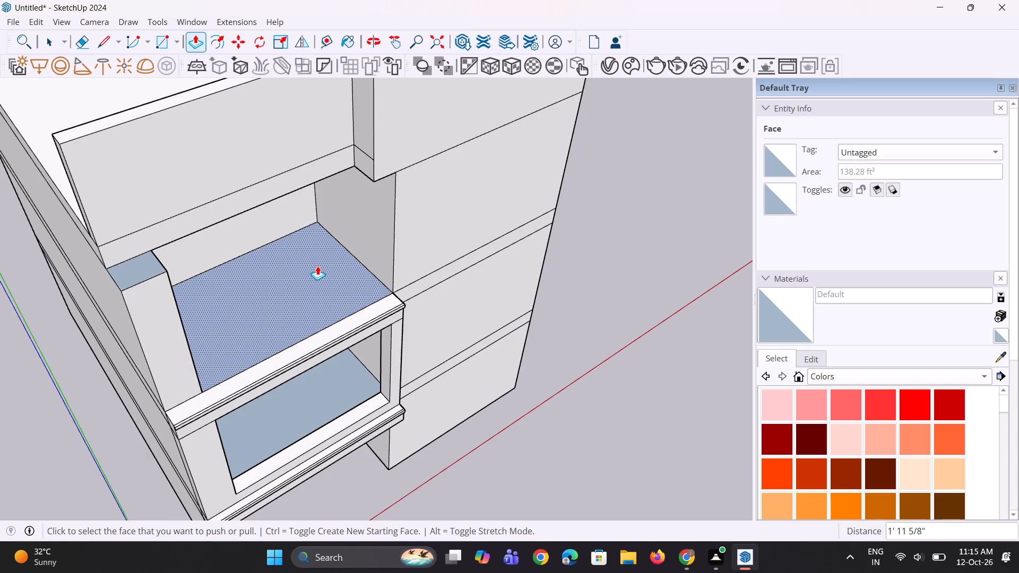
scroll(317, 266, "down", 2)
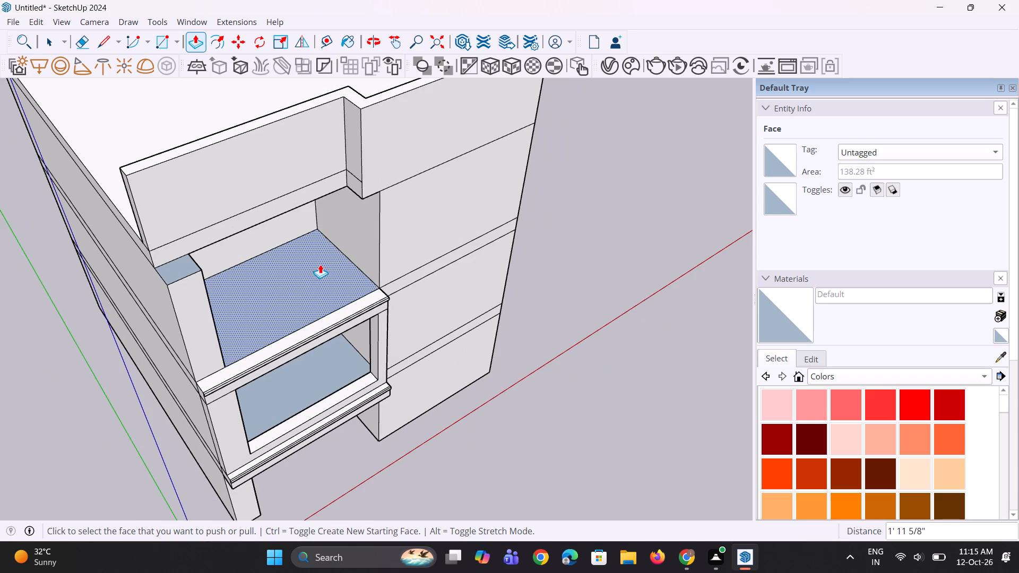
scroll(326, 259, "down", 2)
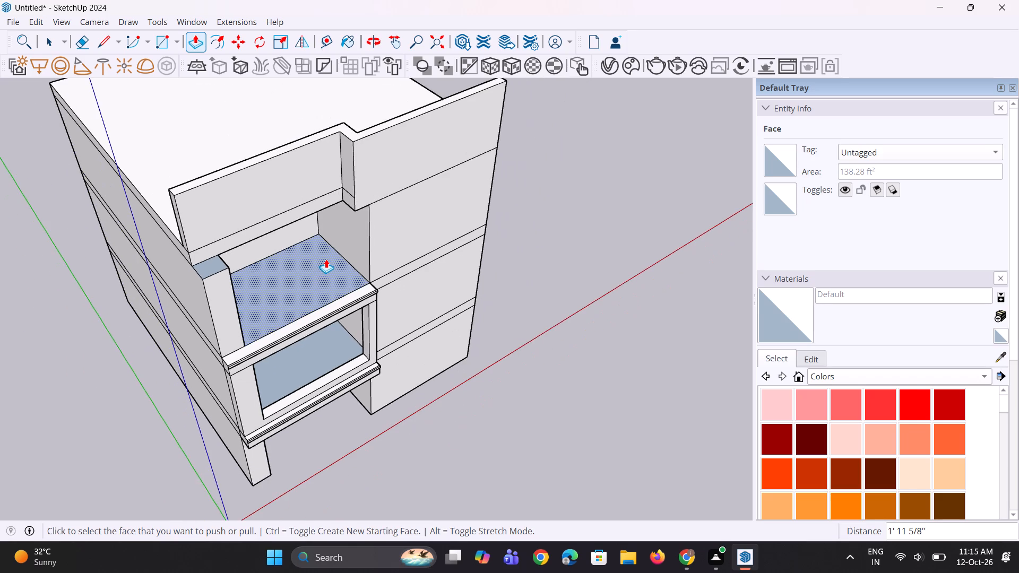
middle_click_drag(256, 267, 259, 259)
scroll(256, 278, "down", 5)
middle_click_drag(246, 300, 257, 264)
Copy the top edge of the recessed roof band about 3" down its face to mark off a thin strip.
scroll(257, 264, "up", 1)
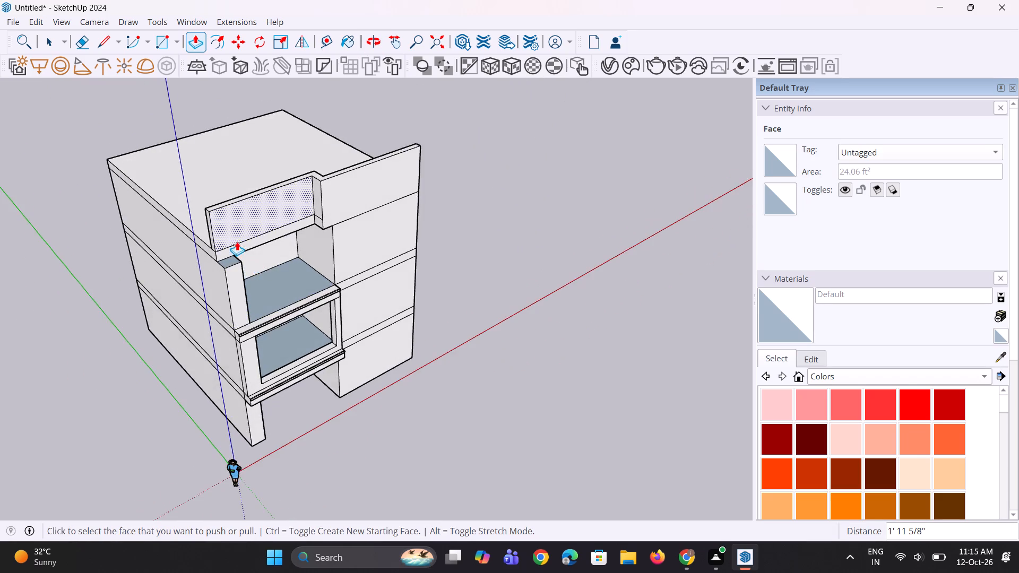
scroll(235, 239, "up", 9)
scroll(181, 262, "up", 4)
middle_click_drag(185, 263, 227, 268)
key("space")
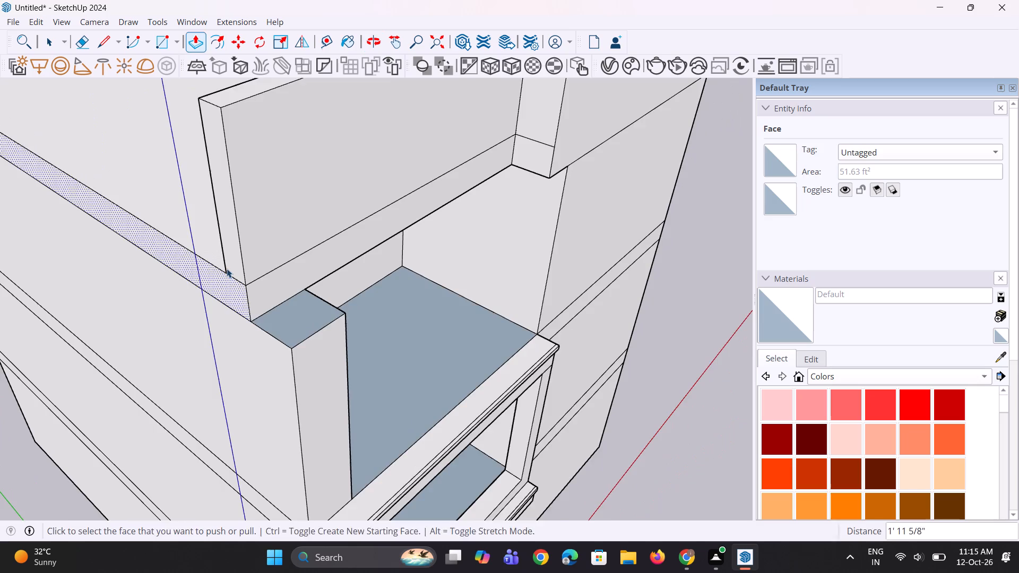
scroll(233, 266, "up", 3)
key("space")
left_click(282, 277)
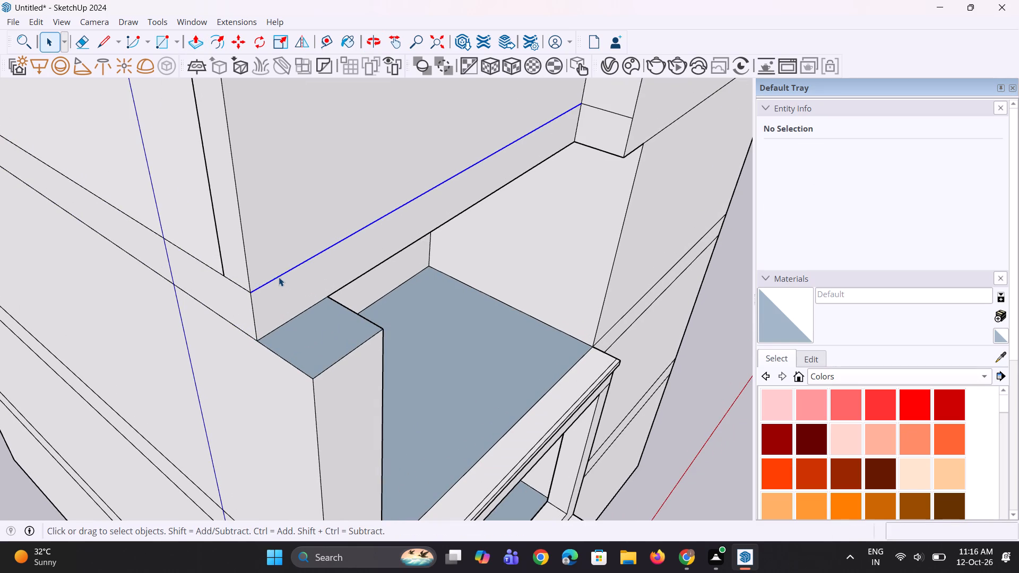
scroll(257, 296, "up", 6)
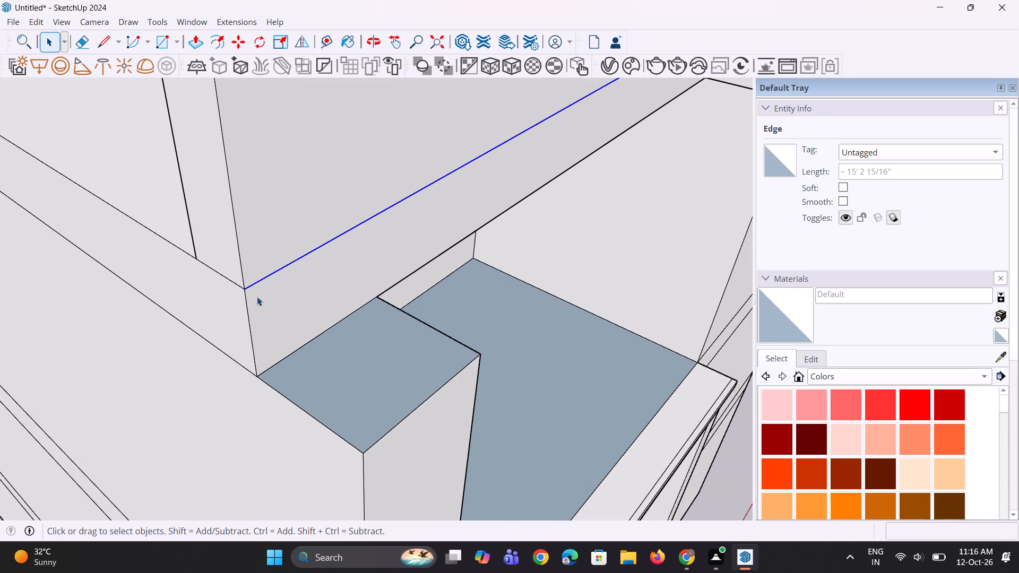
key("m")
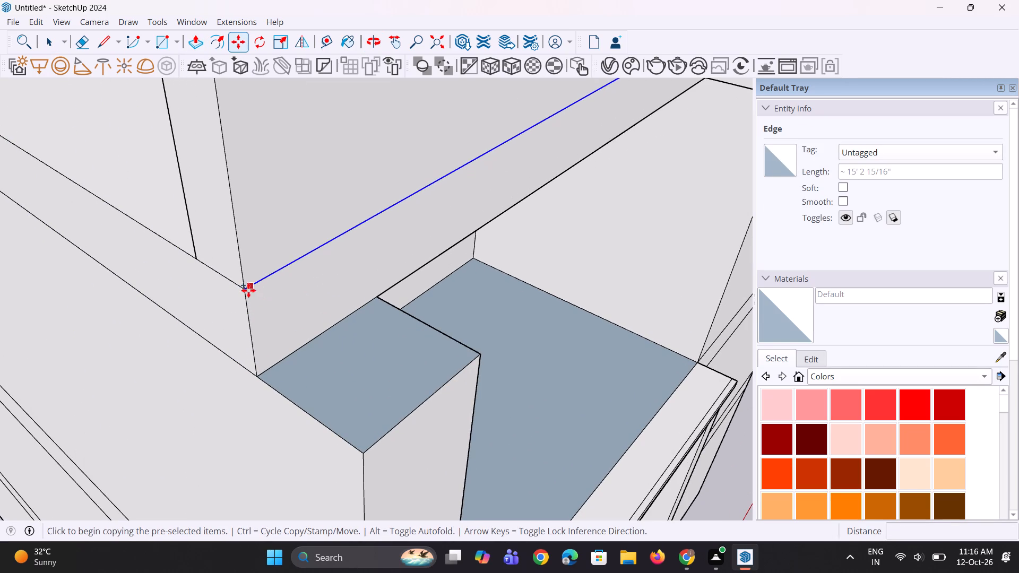
left_click(244, 288)
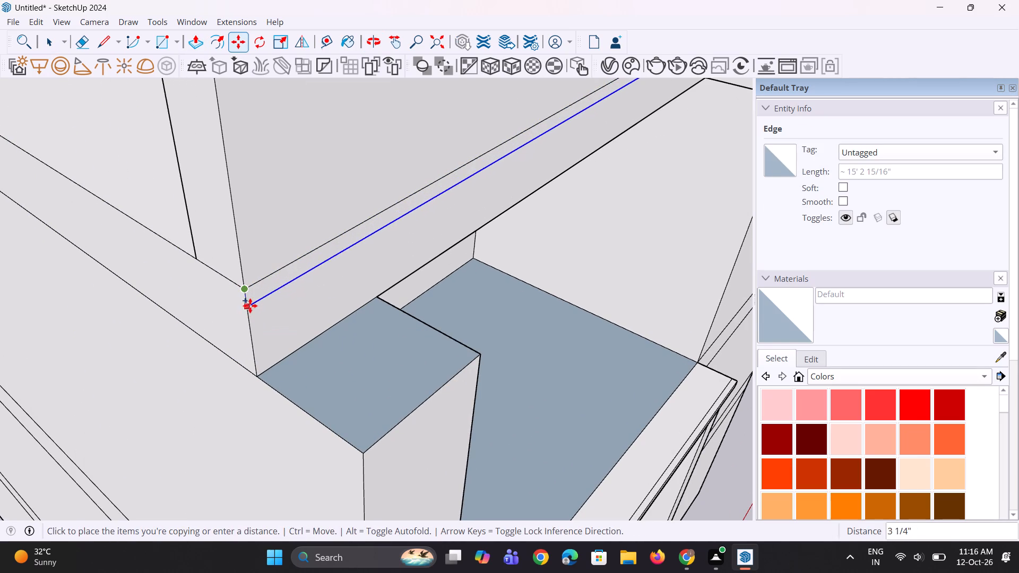
left_click(250, 306)
key("space")
key("space")
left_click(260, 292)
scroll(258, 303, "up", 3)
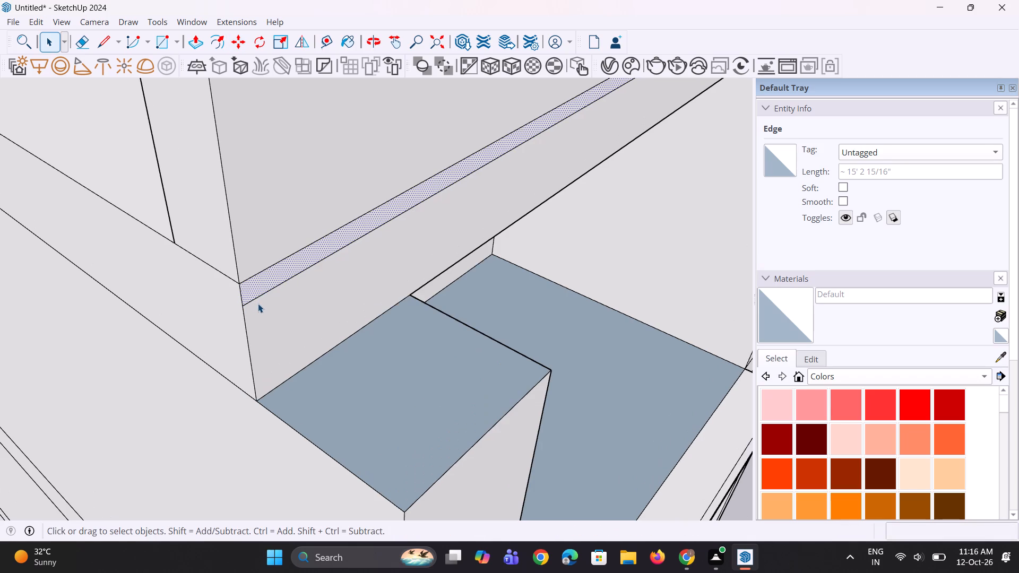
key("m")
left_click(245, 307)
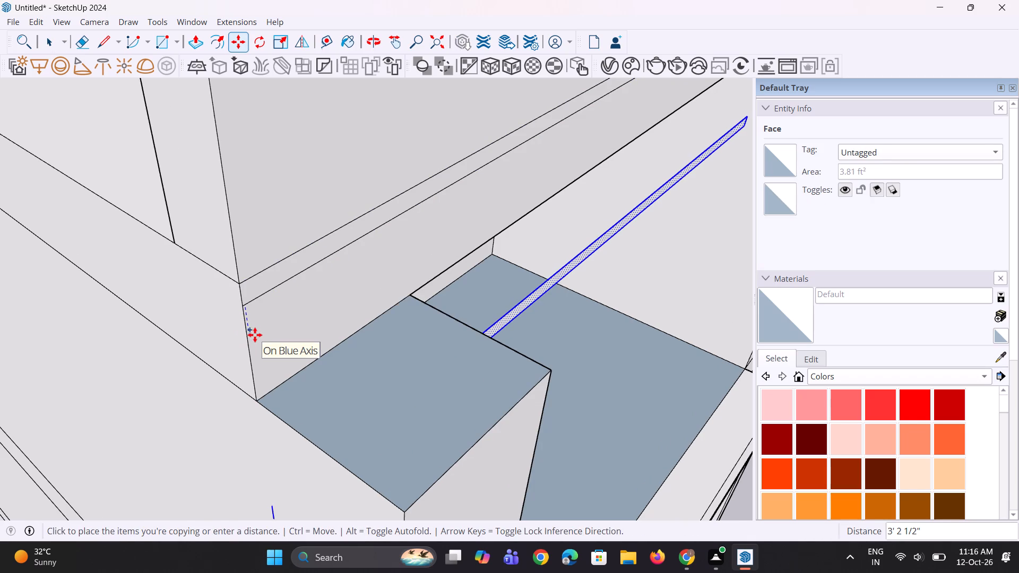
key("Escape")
Copy the thin strip at the top of the recessed roof band about 3 1/2" down, leaving a narrow gap between the strips.
scroll(255, 333, "up", 4)
key("space")
left_click(254, 267)
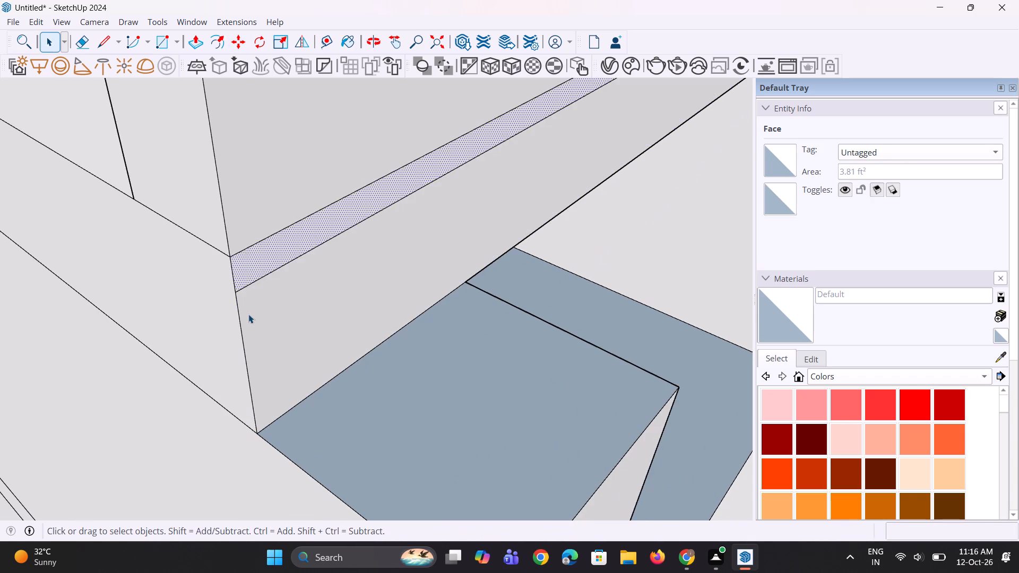
scroll(247, 315, "up", 3)
key("m")
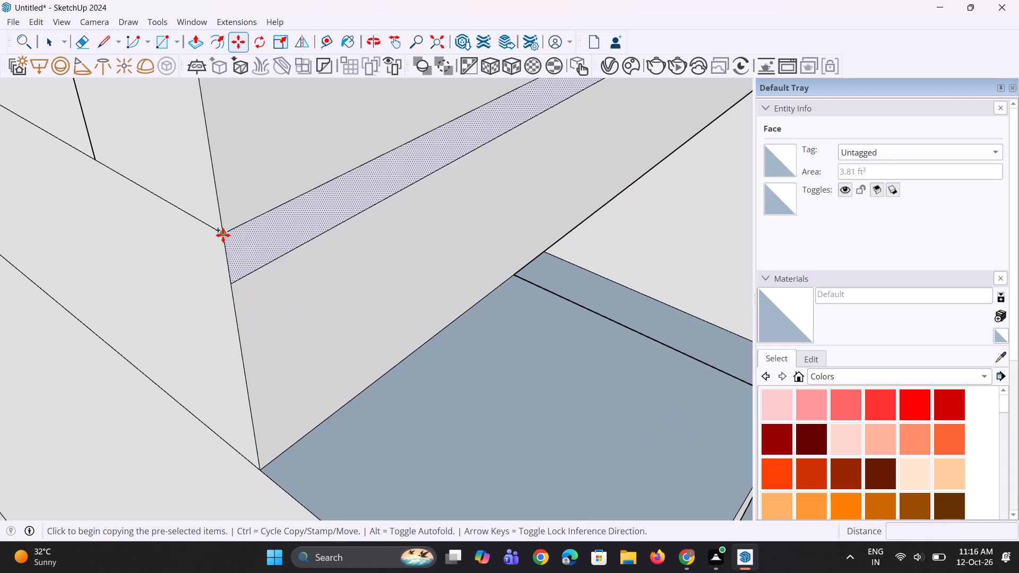
left_click(223, 235)
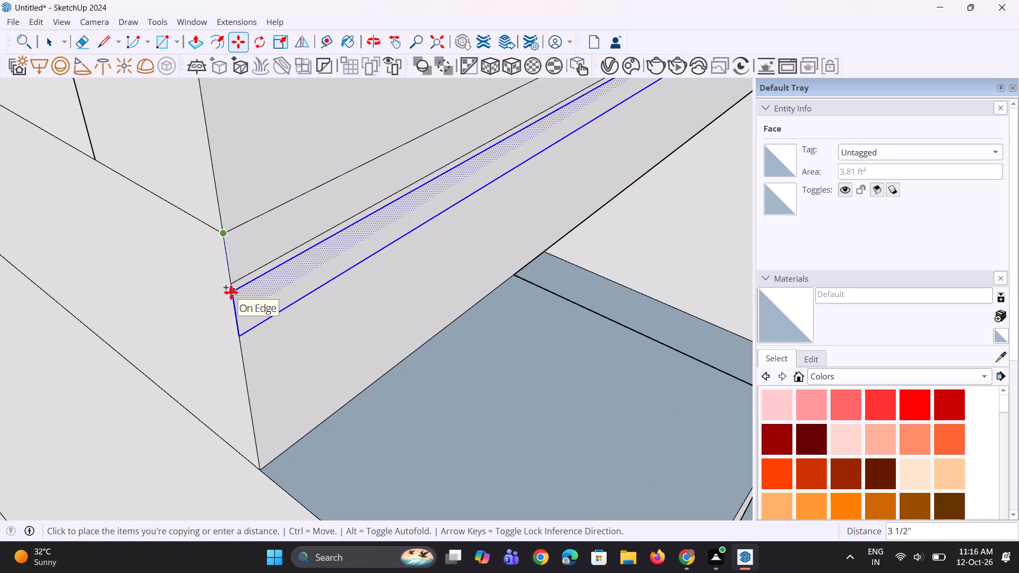
left_click(234, 294)
scroll(273, 344, "down", 6)
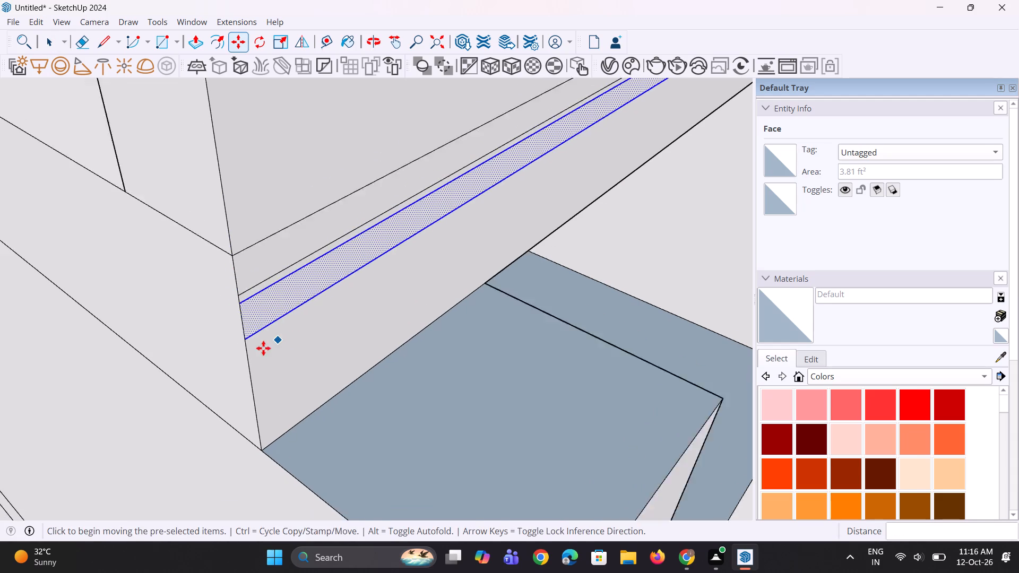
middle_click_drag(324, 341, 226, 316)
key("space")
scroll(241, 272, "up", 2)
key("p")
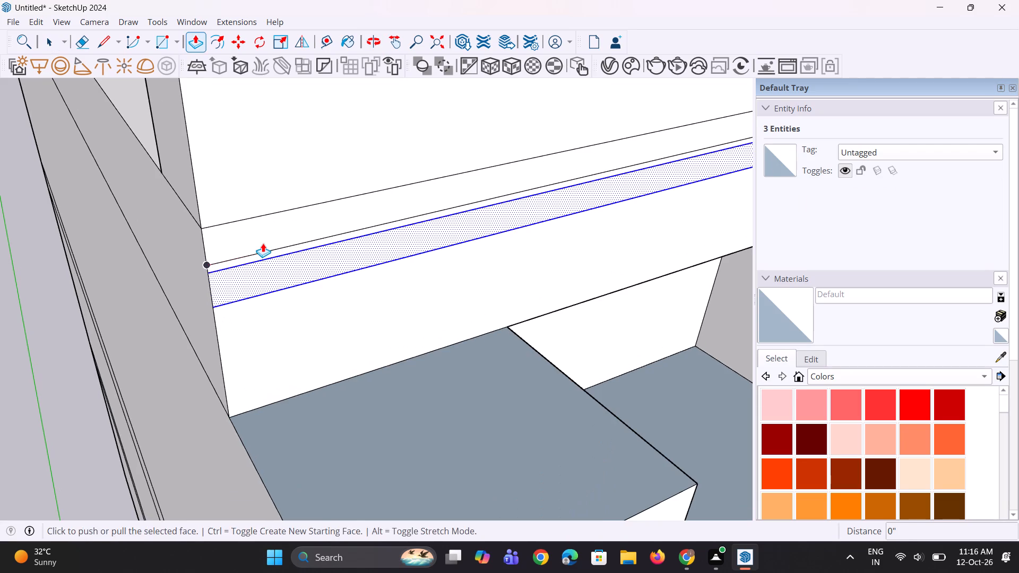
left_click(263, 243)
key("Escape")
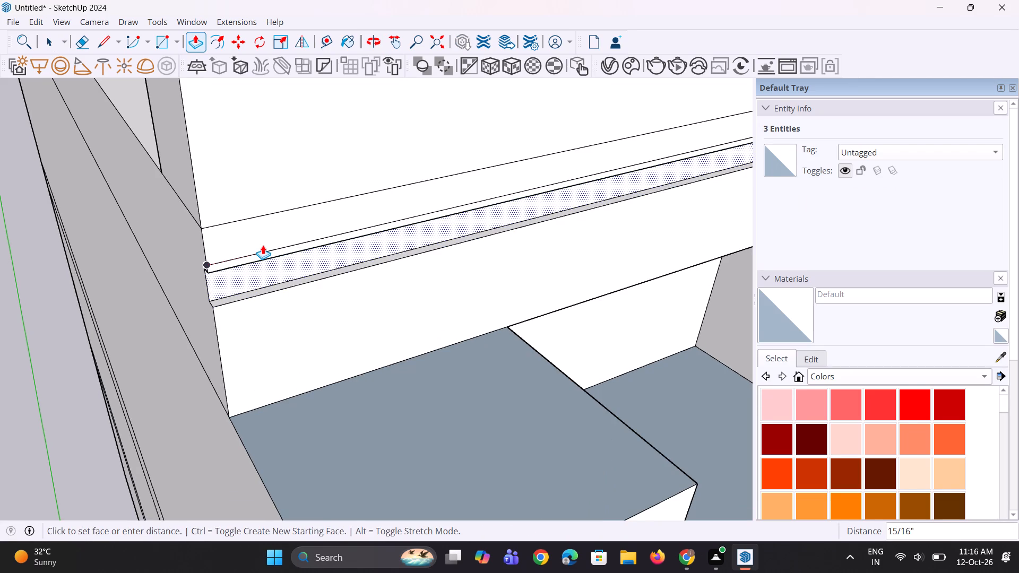
Pull both thin strips on the recessed roof band out about 1 1/8" as lips.
key("space")
key("space")
left_click(270, 240)
key("p")
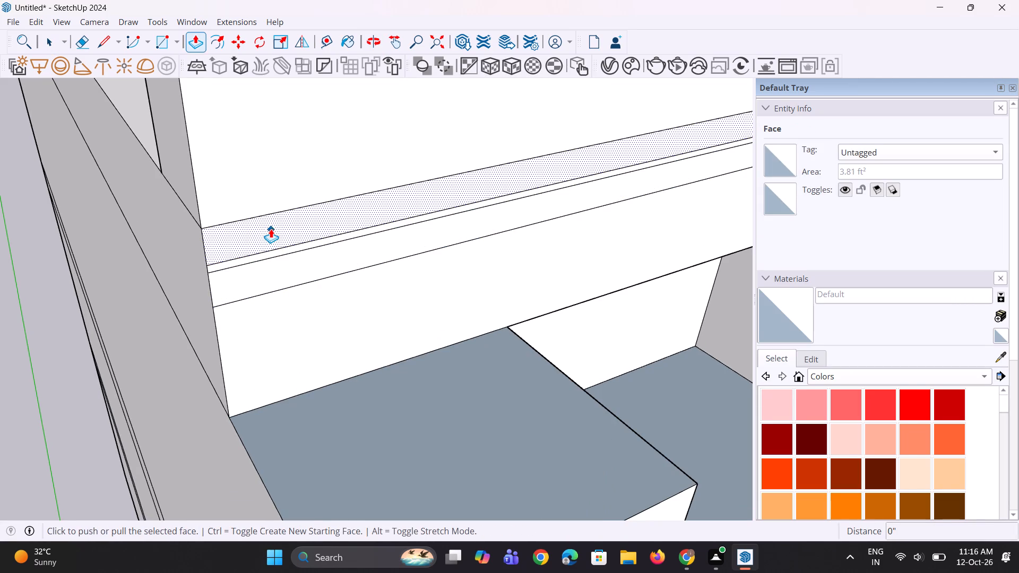
left_click(271, 229)
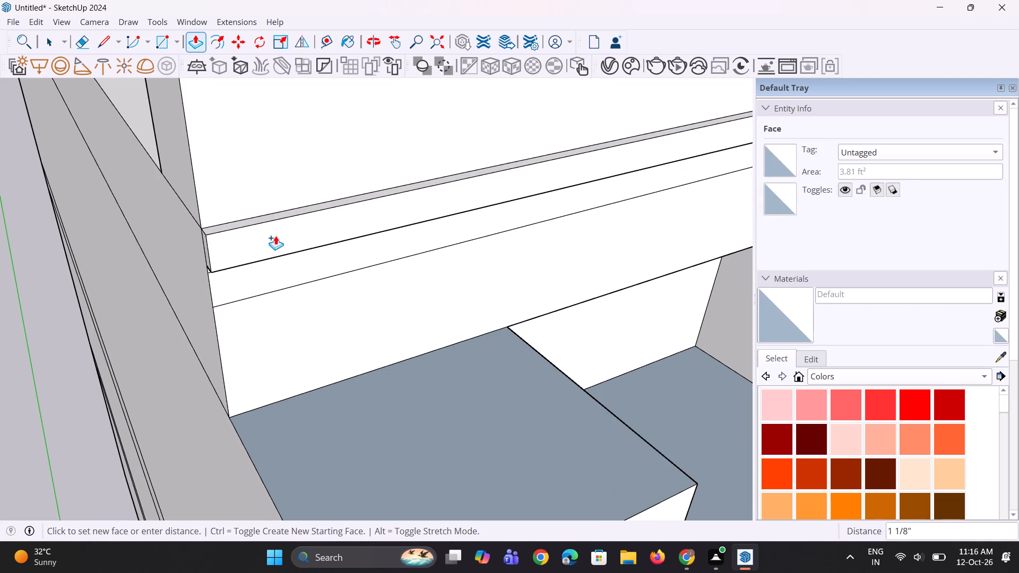
left_click(275, 236)
double_click(275, 279)
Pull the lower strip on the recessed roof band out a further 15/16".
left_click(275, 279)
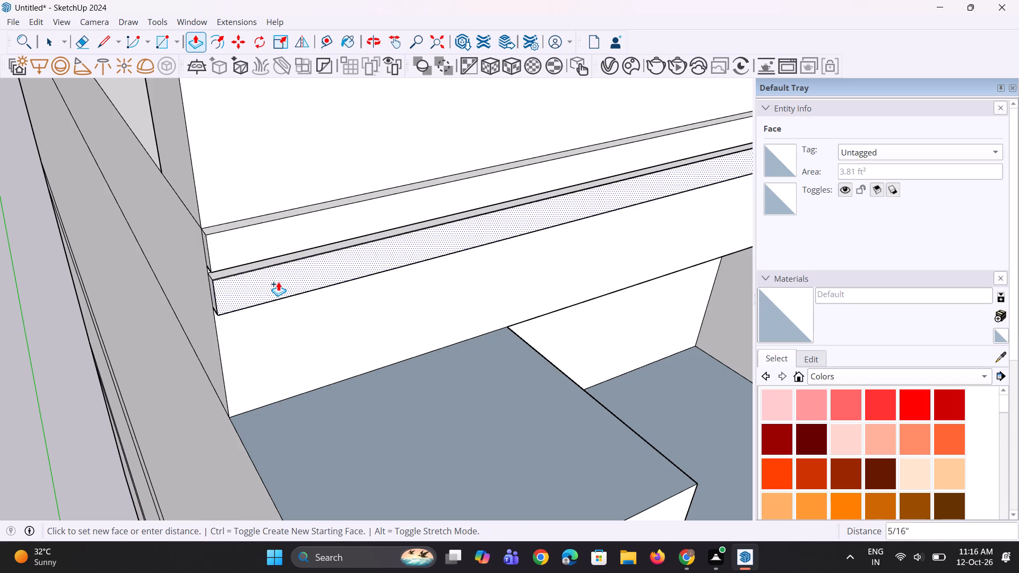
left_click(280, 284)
Examine the two lips on the recessed roof band, comparing their projection at the corner above the pillar.
scroll(207, 339, "down", 6)
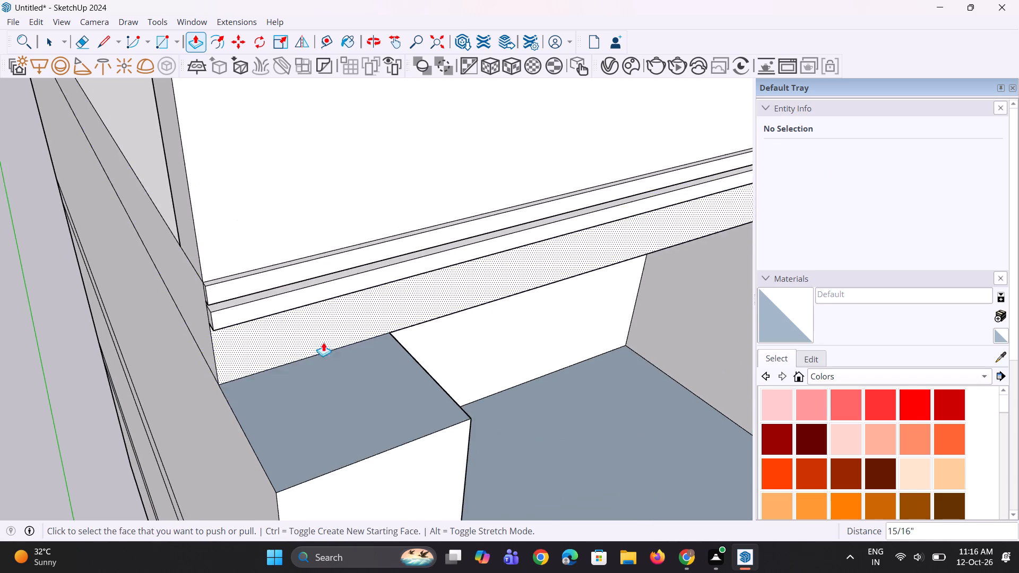
middle_click_drag(399, 348, 338, 290)
scroll(335, 291, "up", 1)
scroll(297, 301, "down", 14)
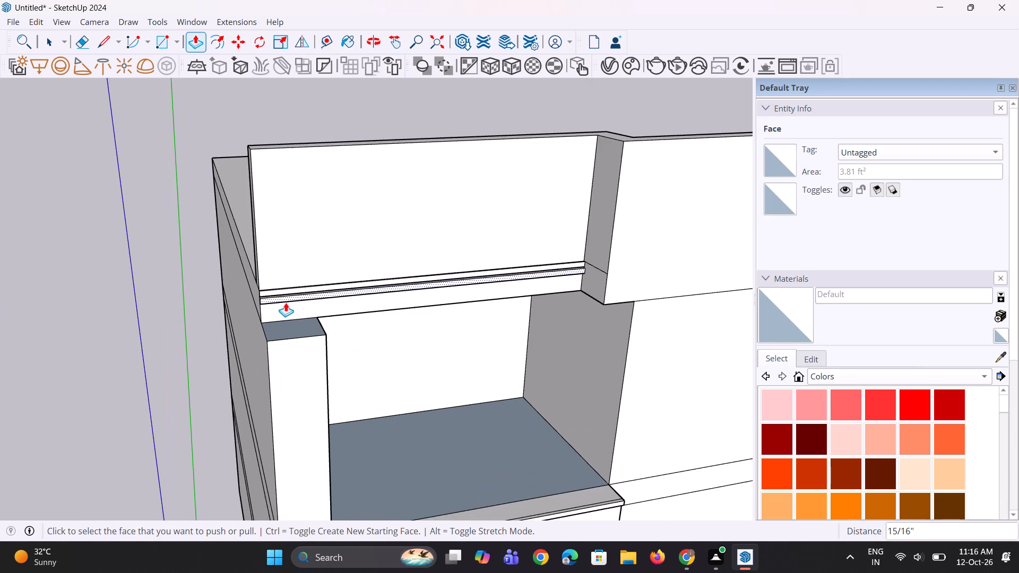
middle_click_drag(288, 302, 360, 261)
scroll(282, 303, "up", 10)
middle_click_drag(277, 305, 295, 322)
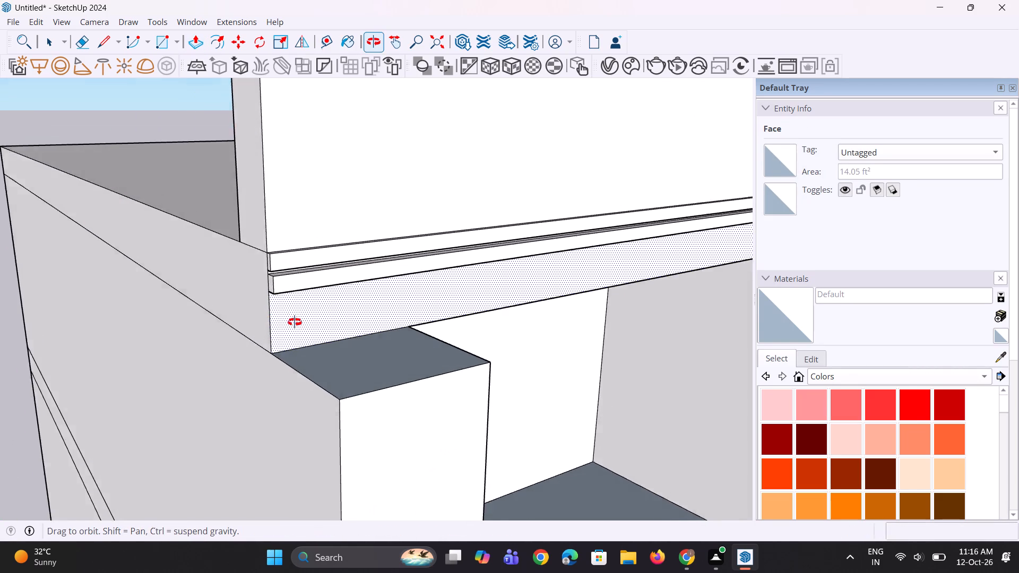
middle_click_drag(295, 322, 298, 324)
scroll(297, 323, "up", 1)
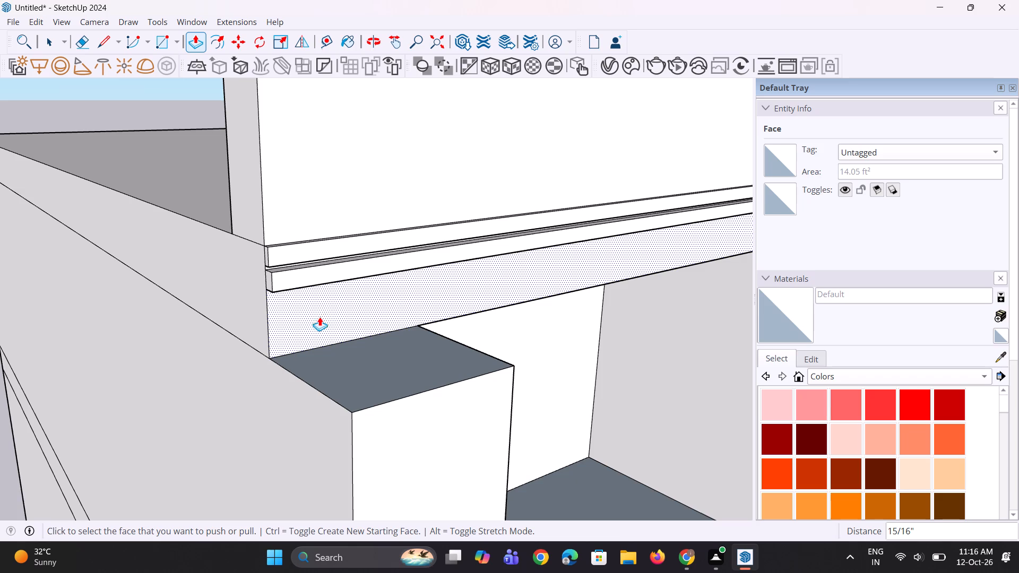
middle_click_drag(333, 310, 395, 314)
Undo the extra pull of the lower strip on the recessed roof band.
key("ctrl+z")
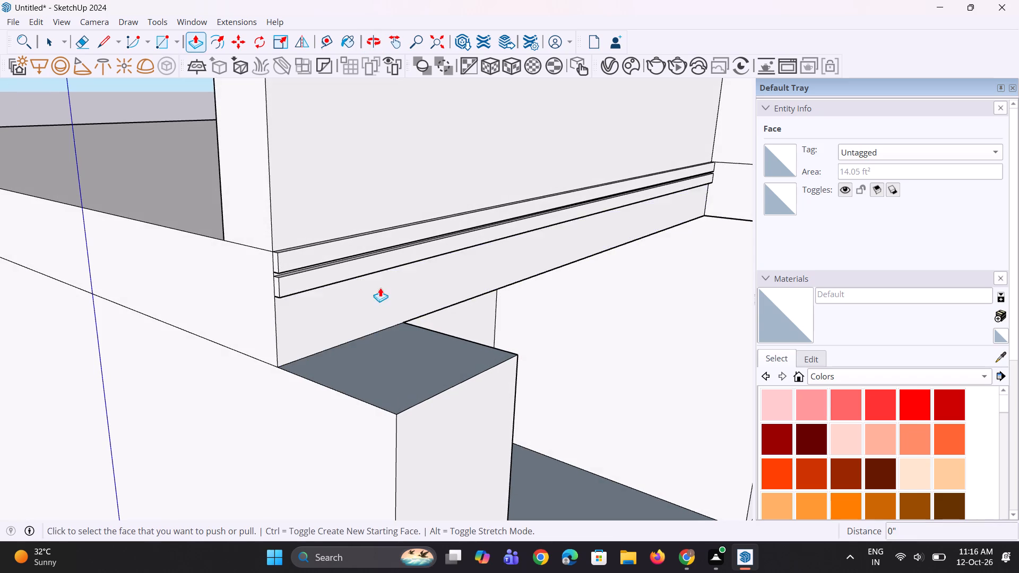
Undo both lips pulled from the strips on the recessed roof band.
key("ctrl+z")
key("ctrl+z")
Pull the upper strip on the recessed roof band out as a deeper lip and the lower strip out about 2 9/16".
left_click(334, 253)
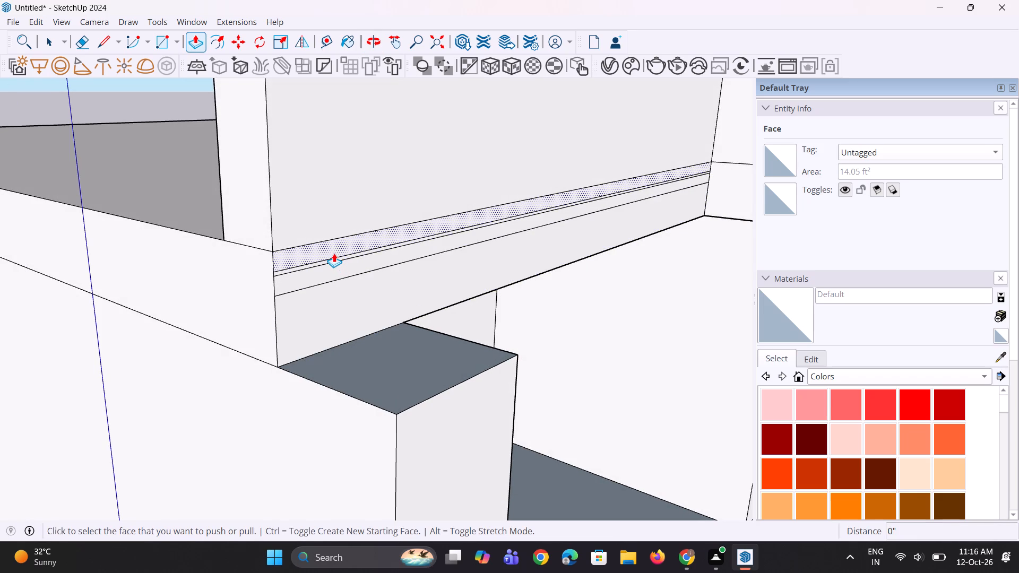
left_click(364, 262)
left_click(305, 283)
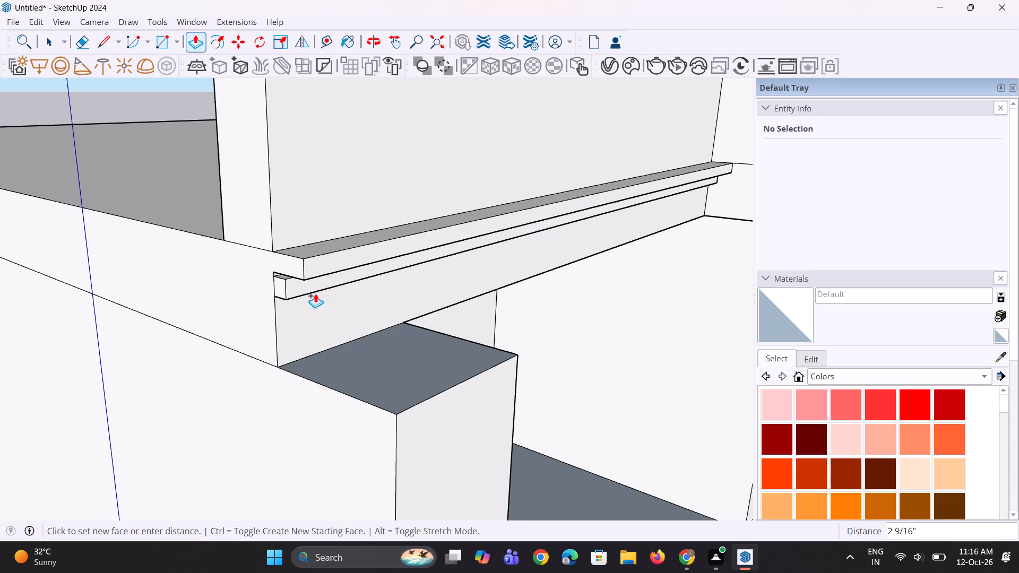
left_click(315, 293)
Undo the new lips and the strip division lines on the recessed roof band.
middle_click_drag(360, 324, 343, 264)
scroll(323, 295, "down", 6)
middle_click_drag(322, 297, 354, 299)
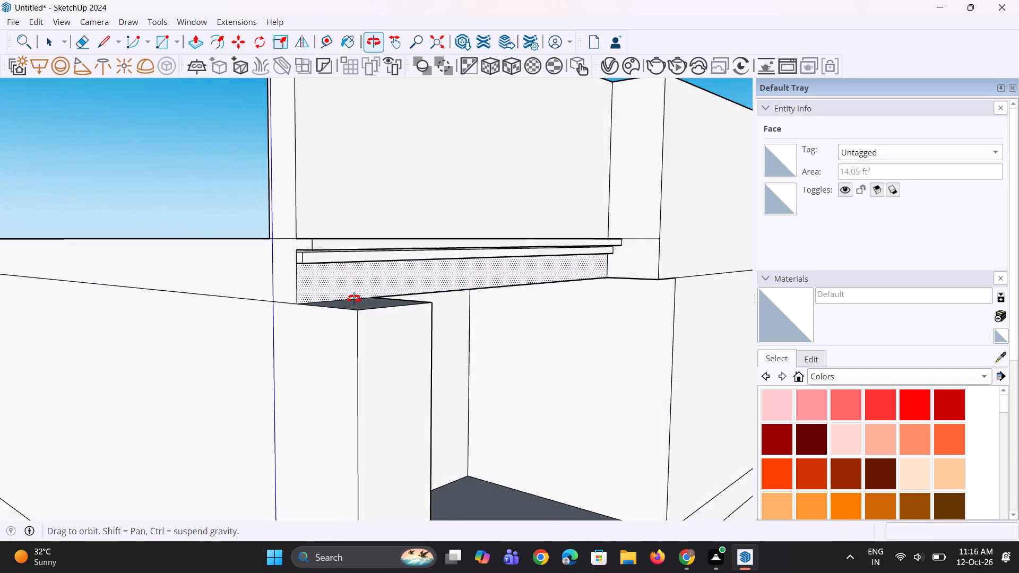
middle_click_drag(354, 299, 356, 299)
key("ctrl+z")
key("ctrl+z")
key("ctrl+z")
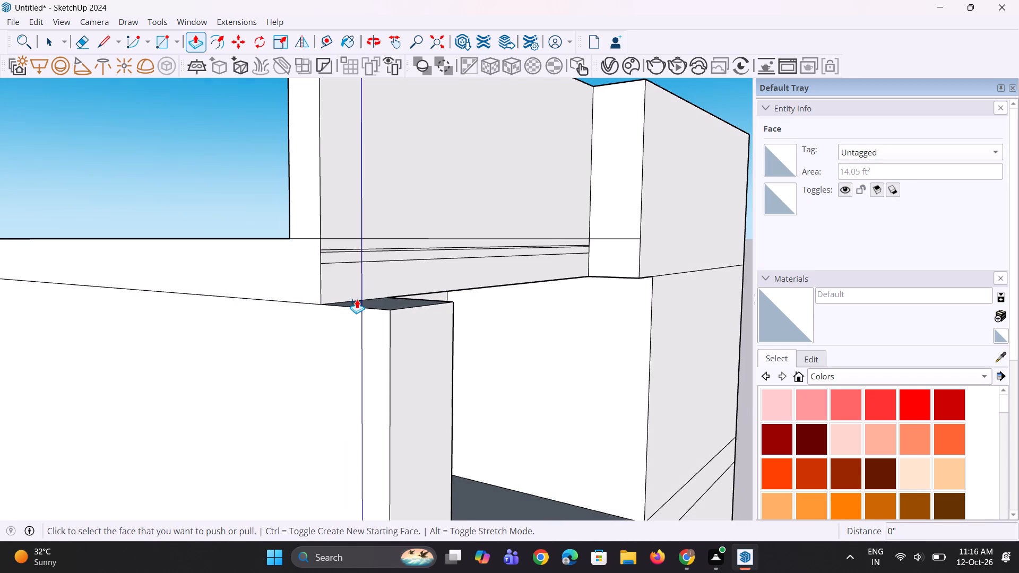
key("ctrl+z")
Pull the recessed roof band out about 4 7/16" and the parapet wall above it by the same distance.
left_click(390, 265)
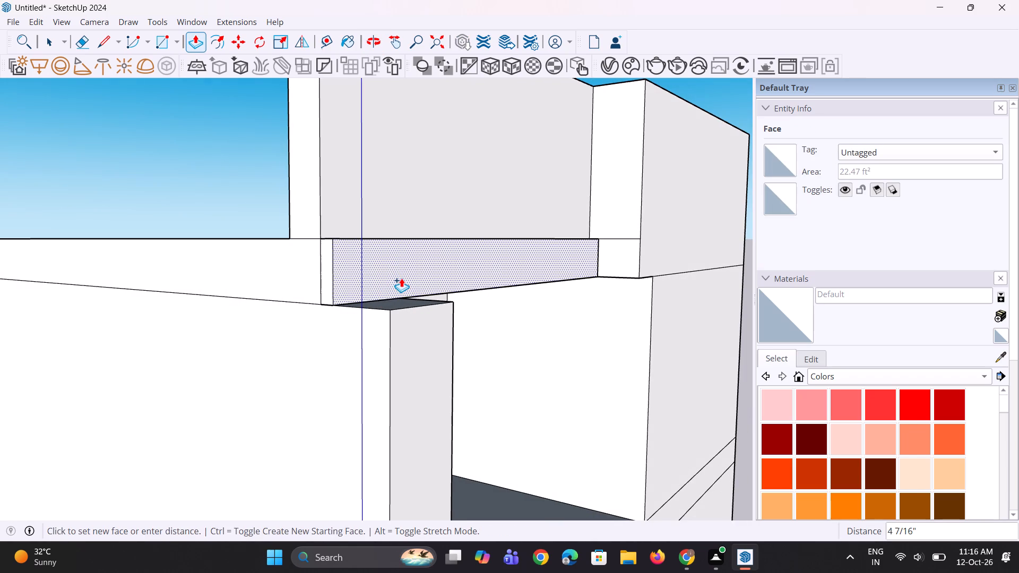
left_click(401, 278)
double_click(396, 229)
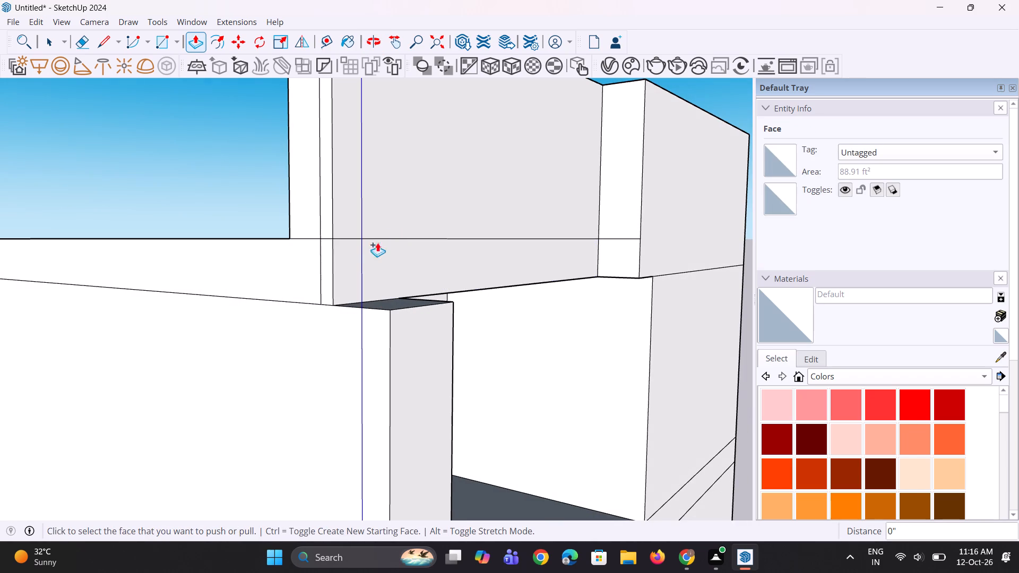
Erase the leftover vertical seam edges on the end faces of the parapet wall and roof band.
scroll(302, 328, "down", 6)
middle_click_drag(311, 324, 361, 339)
scroll(363, 245, "up", 3)
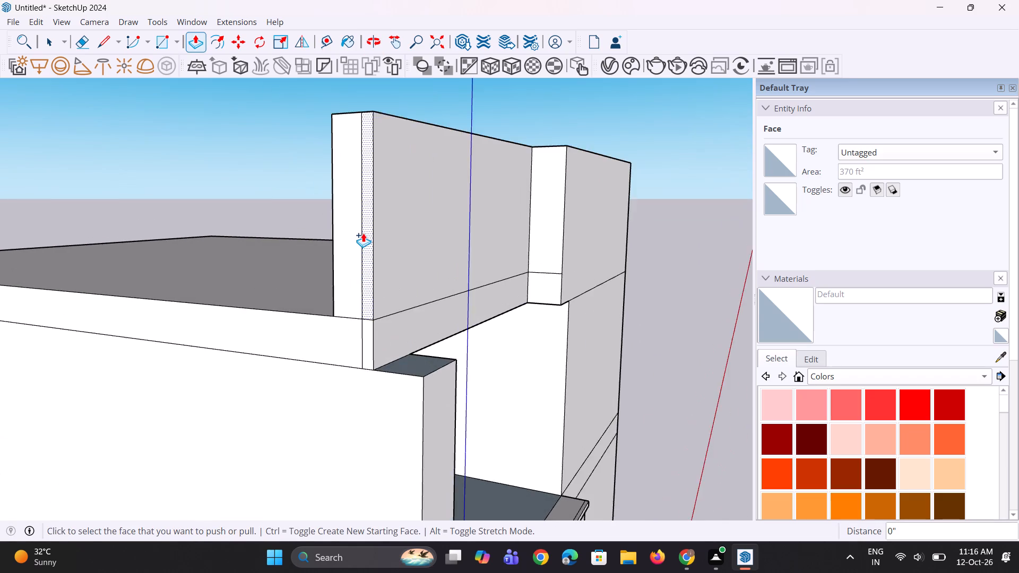
scroll(363, 233, "up", 2)
key("e")
left_click(360, 224)
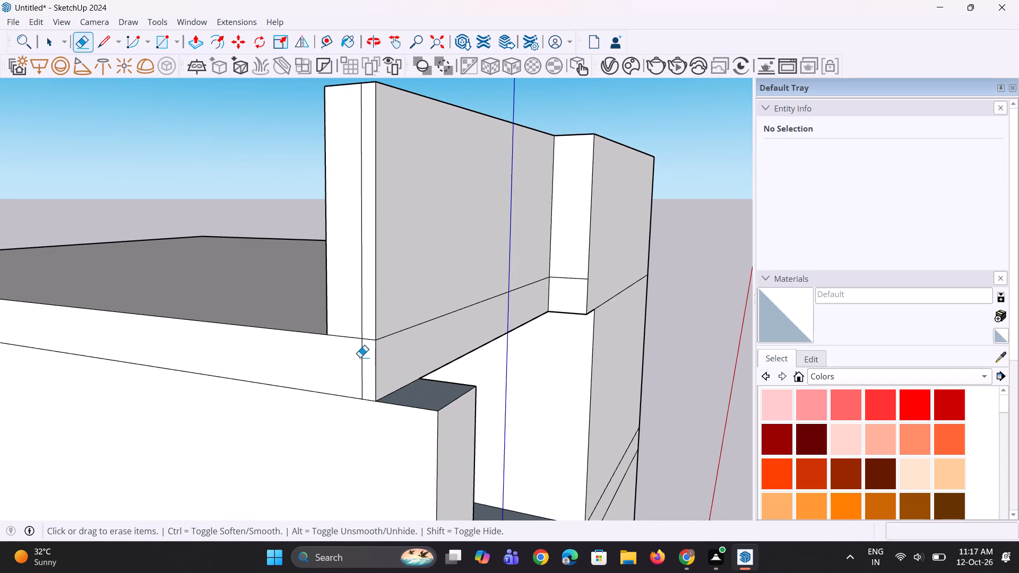
left_click(362, 358)
left_click(362, 312)
scroll(355, 319, "down", 3)
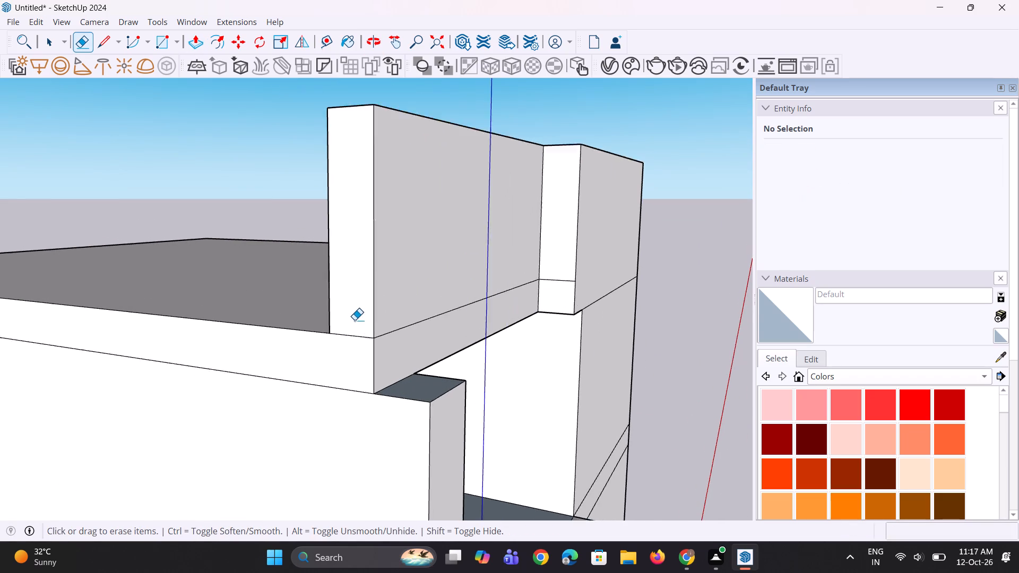
Copy the top edge of the recessed roof band about 3 7/8" down the band.
scroll(355, 320, "down", 3)
middle_click_drag(355, 323, 375, 353)
scroll(424, 344, "up", 4)
middle_click_drag(424, 362, 364, 310)
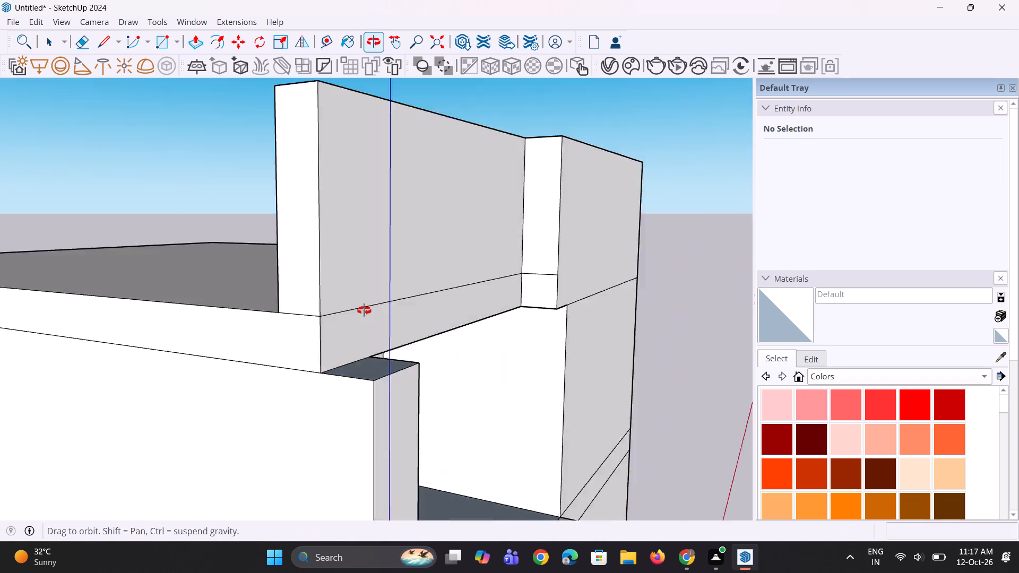
middle_click_drag(364, 310, 310, 326)
scroll(310, 329, "up", 1)
middle_click_drag(306, 342, 313, 376)
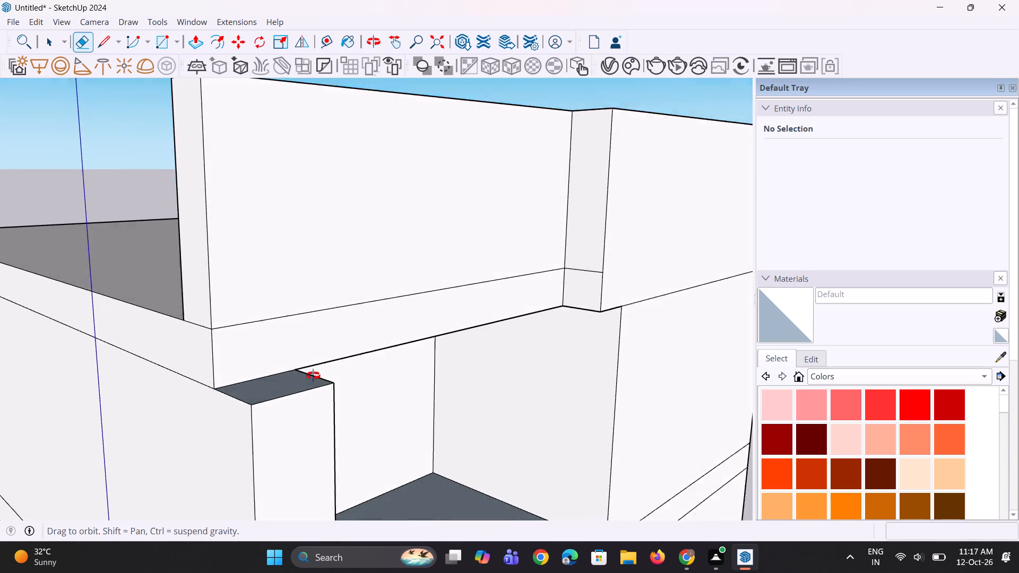
middle_click_drag(313, 376, 315, 379)
scroll(297, 375, "up", 3)
key("space")
key("space")
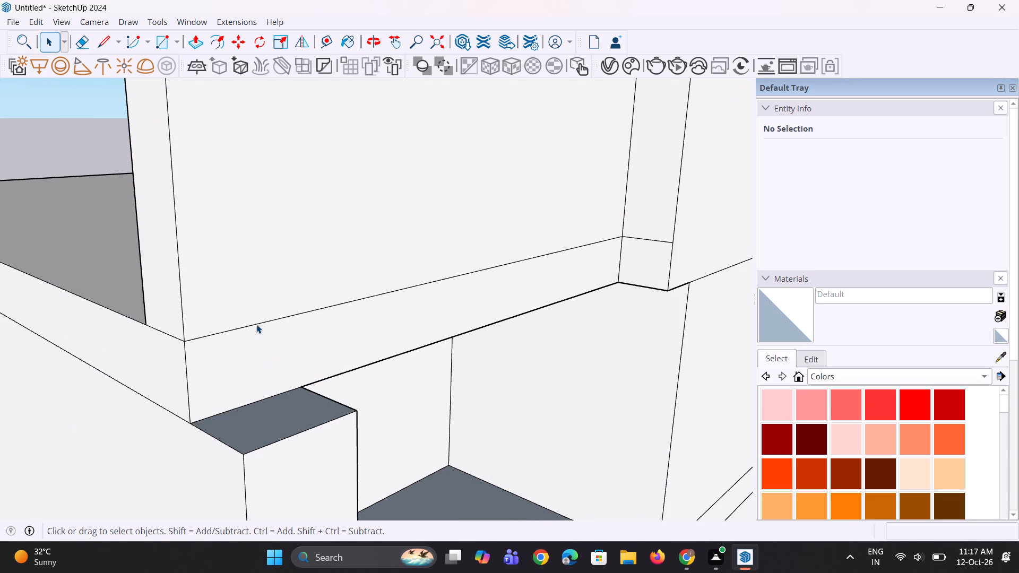
left_click(256, 324)
scroll(209, 351, "up", 2)
key("m")
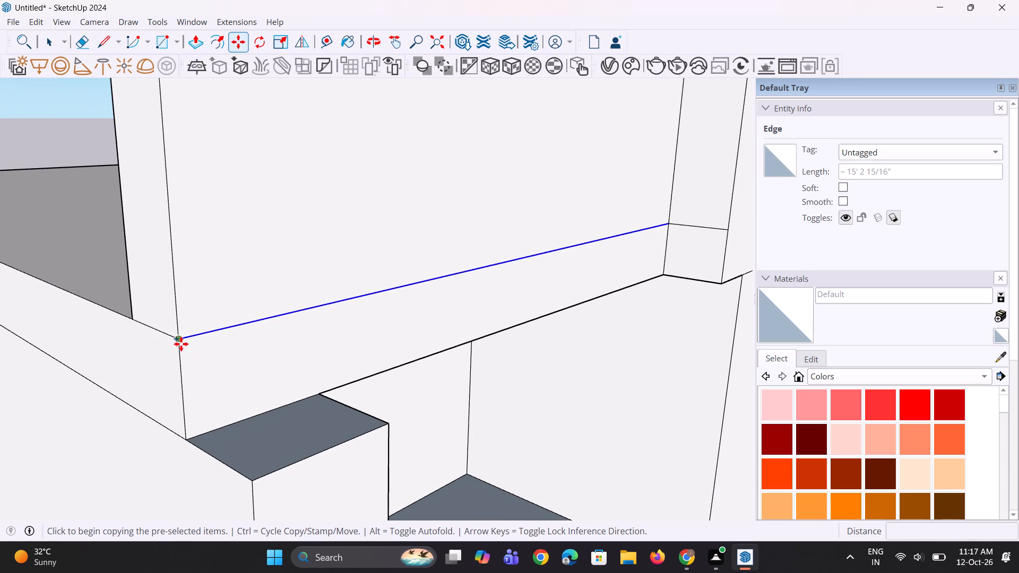
left_click(180, 343)
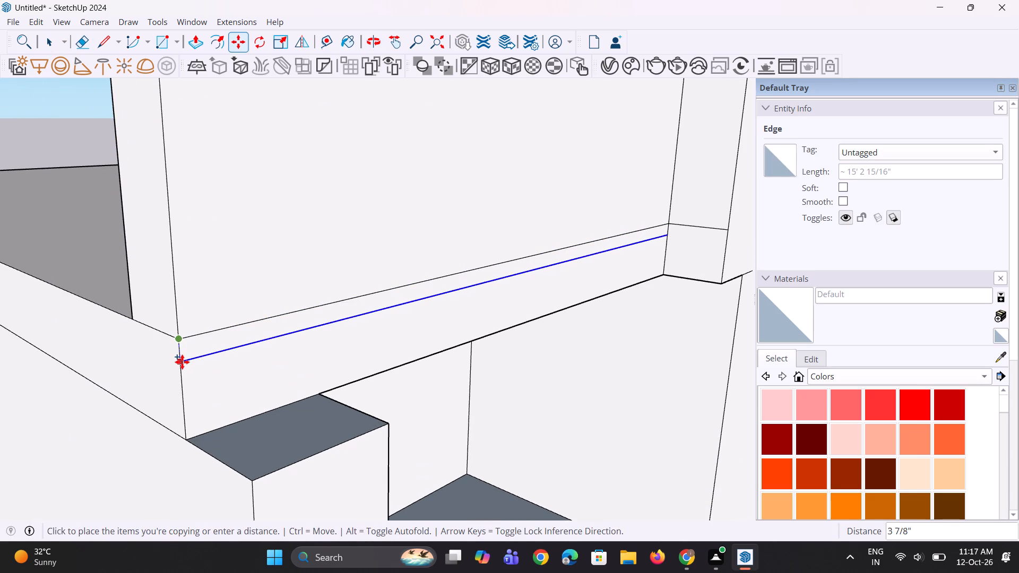
left_click(182, 362)
Copy the top strip of the recessed roof band about 6 3/8" down to form a second strip.
key("space")
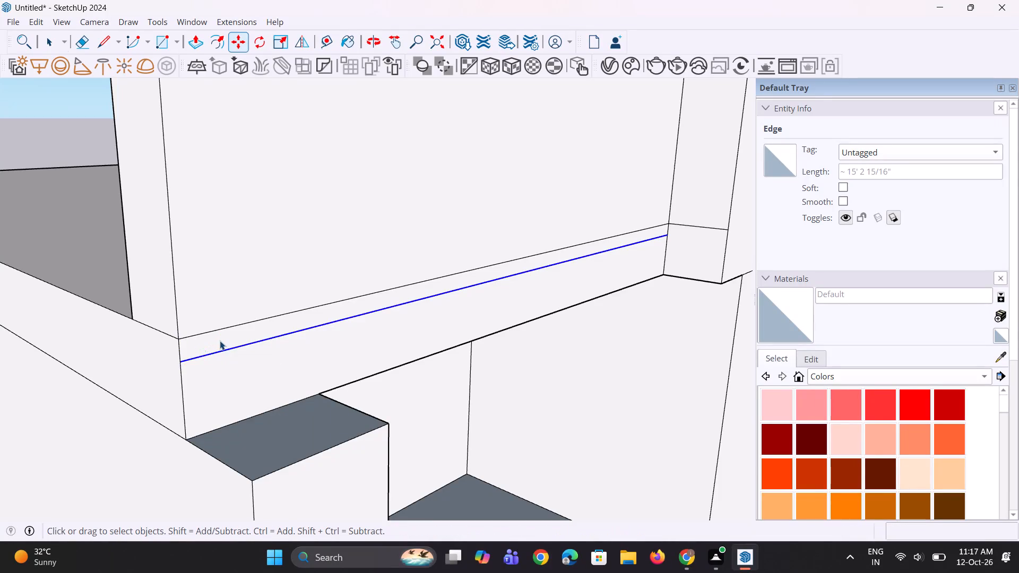
left_click(220, 341)
scroll(203, 372, "up", 1)
key("m")
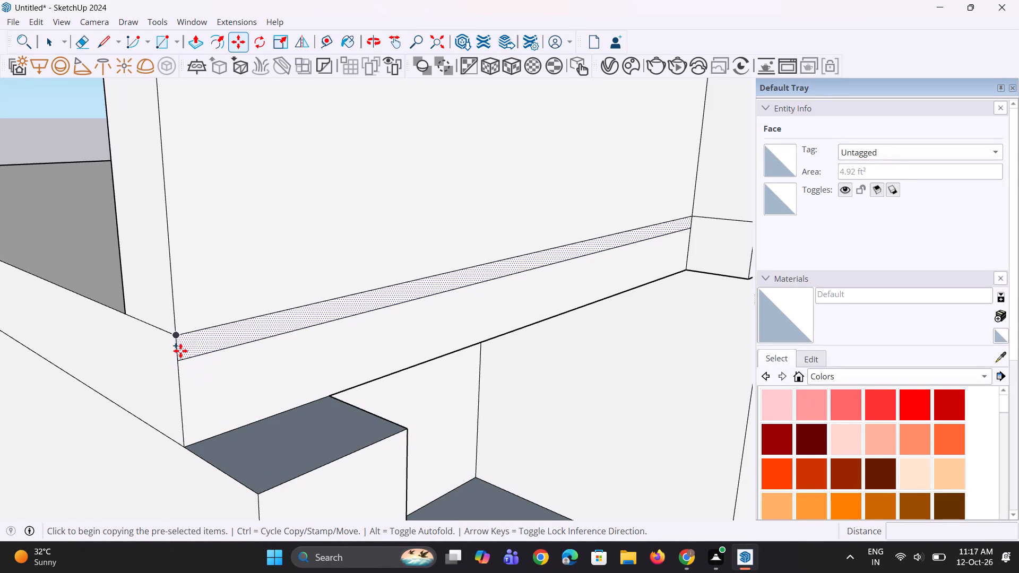
left_click(177, 338)
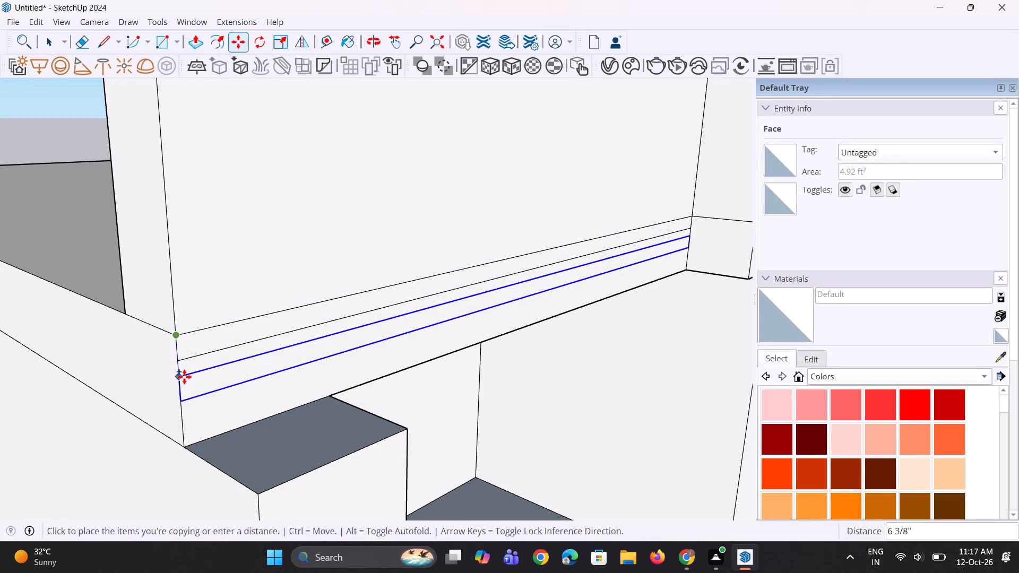
left_click(184, 377)
Pull the upper strip on the recessed roof band out about 5 7/8" as a lip.
middle_click_drag(238, 407, 275, 414)
key("space")
left_click(258, 348)
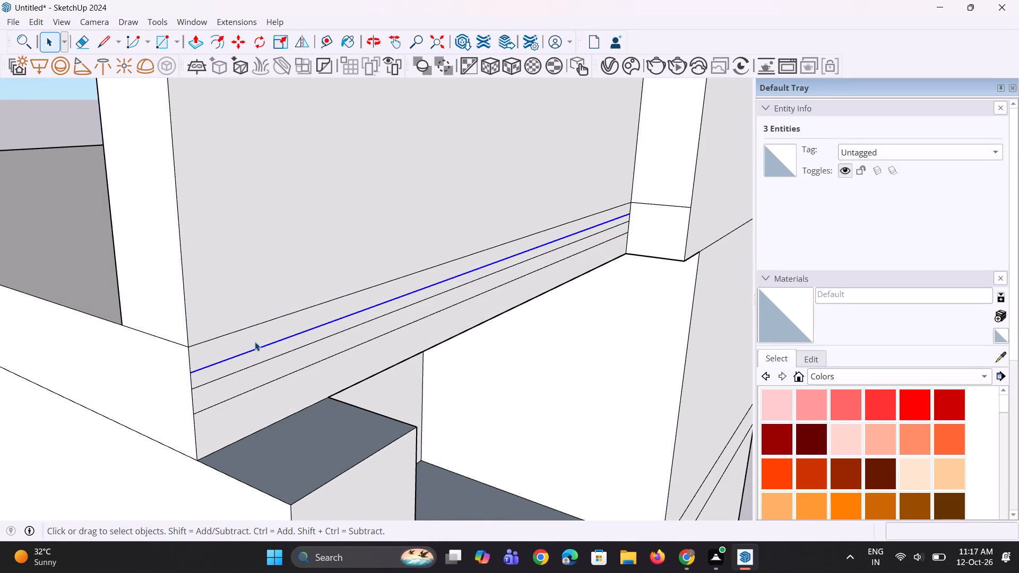
left_click(254, 341)
scroll(246, 342, "up", 1)
key("p")
left_click(245, 341)
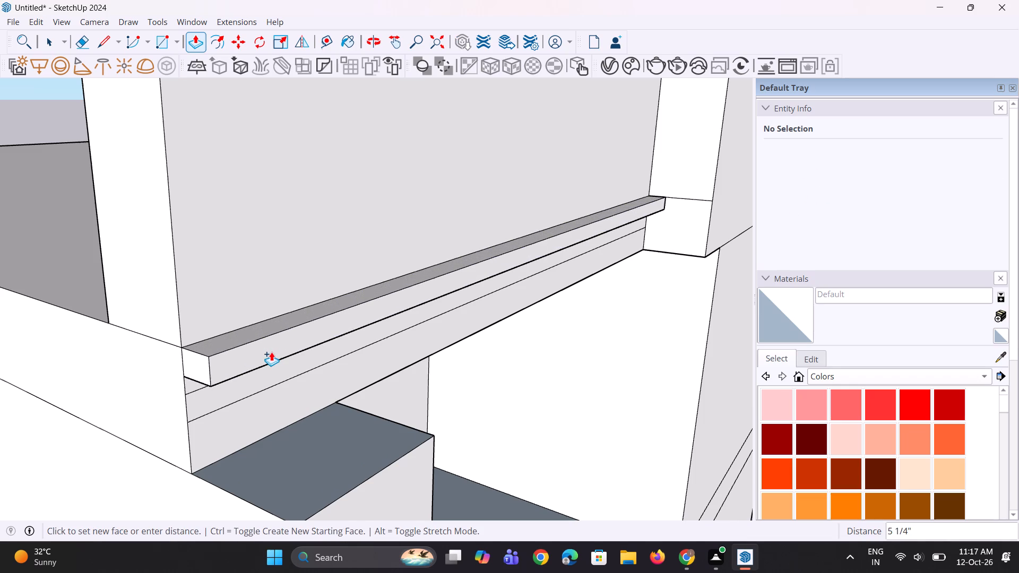
left_click(274, 353)
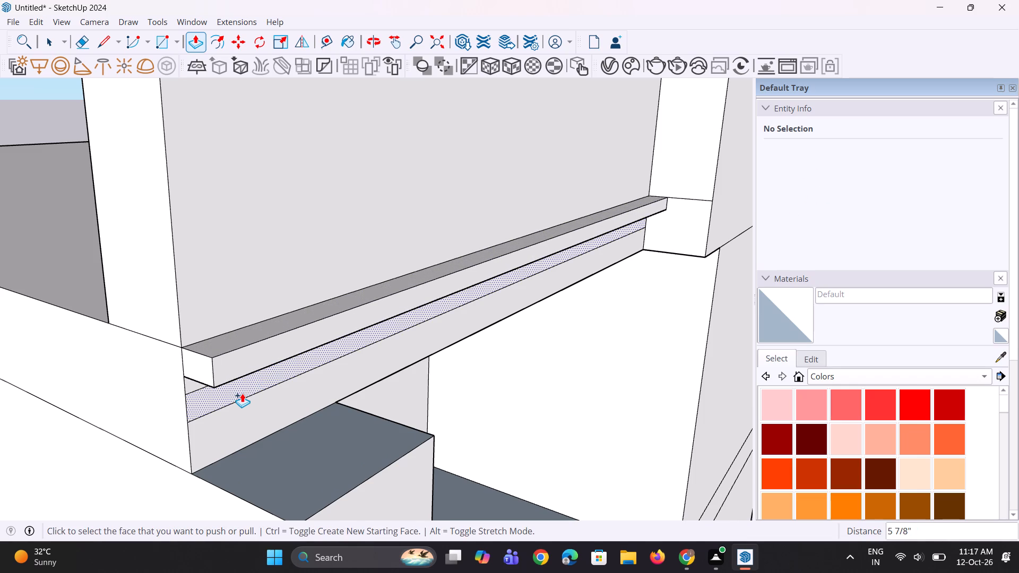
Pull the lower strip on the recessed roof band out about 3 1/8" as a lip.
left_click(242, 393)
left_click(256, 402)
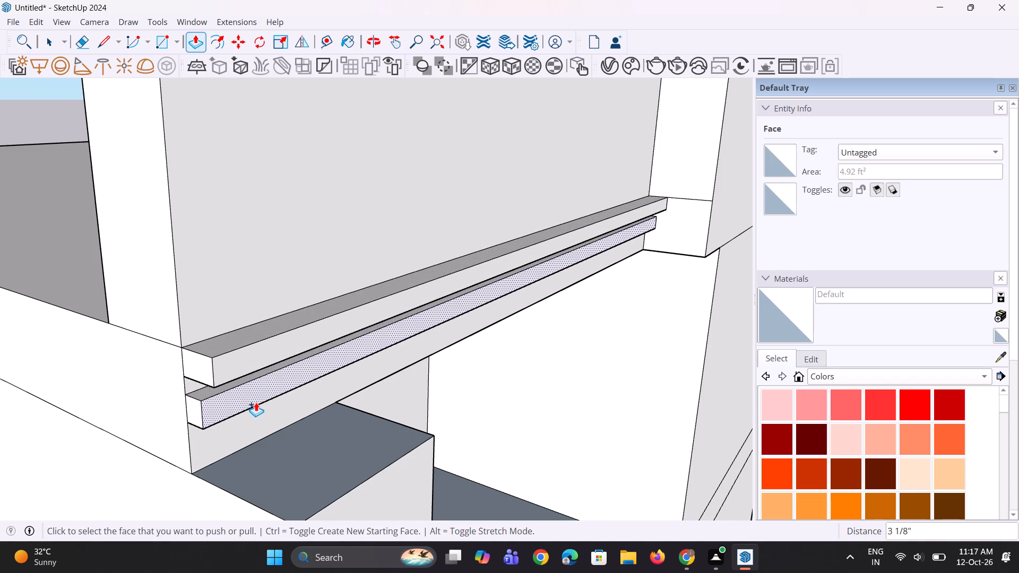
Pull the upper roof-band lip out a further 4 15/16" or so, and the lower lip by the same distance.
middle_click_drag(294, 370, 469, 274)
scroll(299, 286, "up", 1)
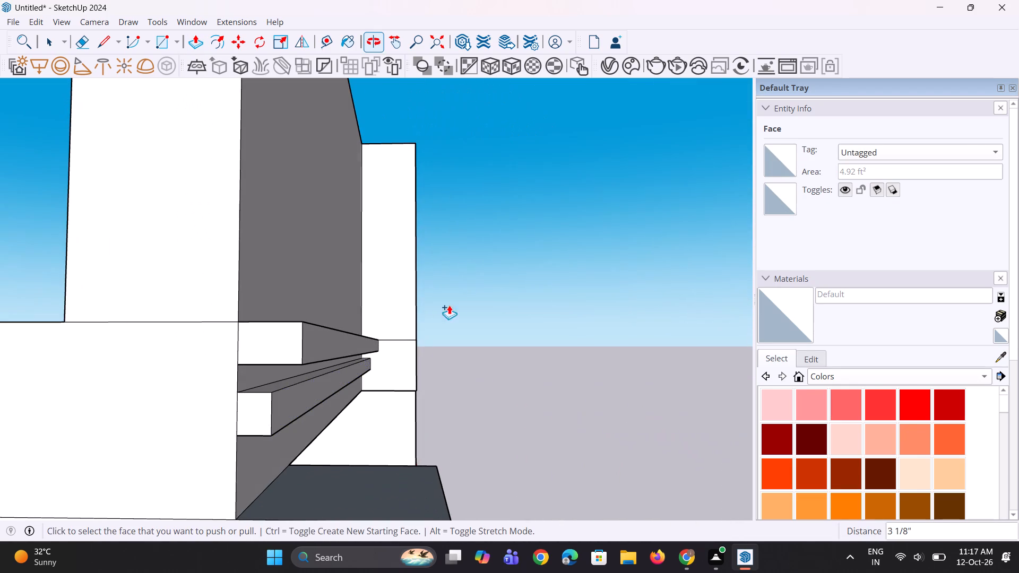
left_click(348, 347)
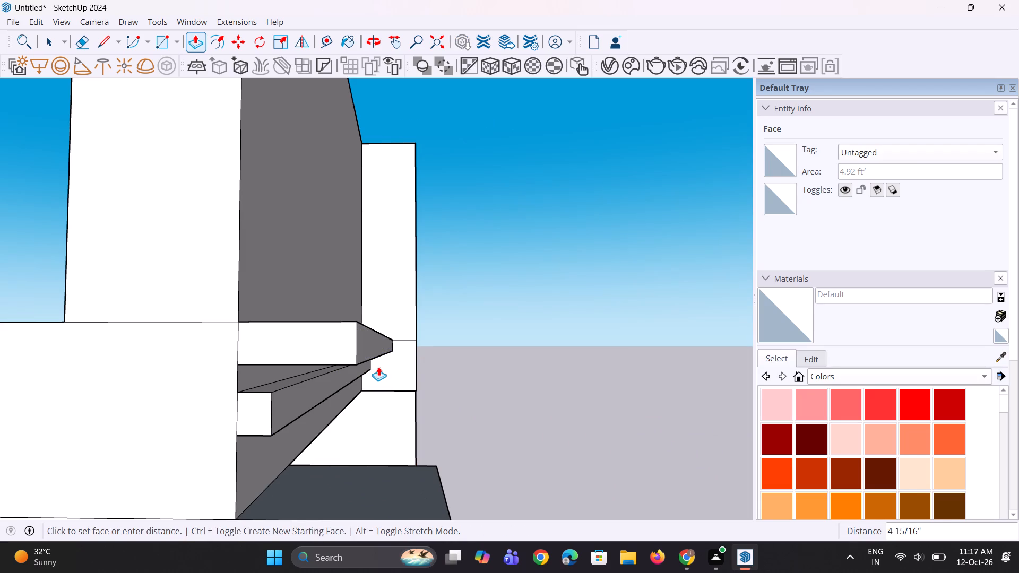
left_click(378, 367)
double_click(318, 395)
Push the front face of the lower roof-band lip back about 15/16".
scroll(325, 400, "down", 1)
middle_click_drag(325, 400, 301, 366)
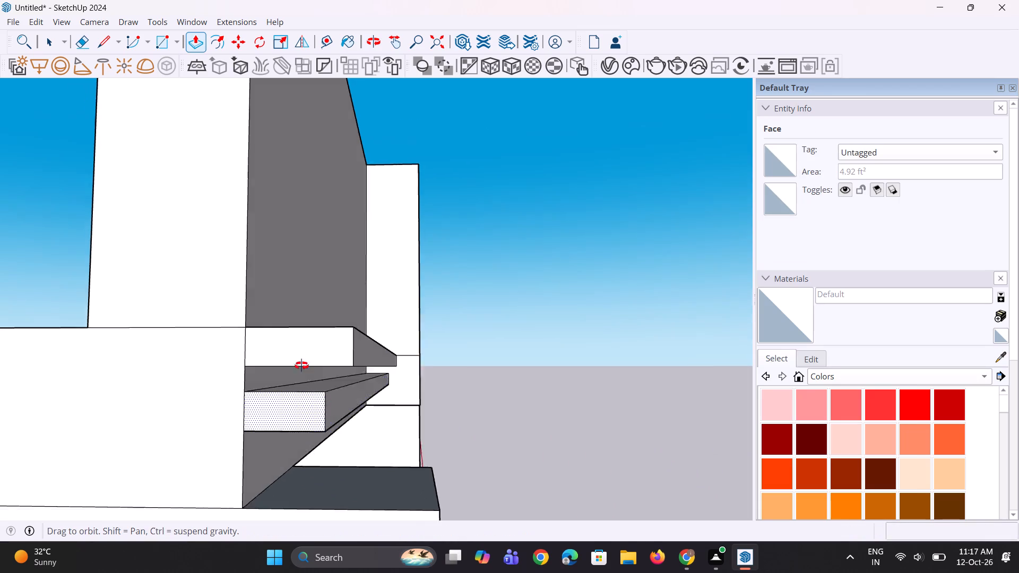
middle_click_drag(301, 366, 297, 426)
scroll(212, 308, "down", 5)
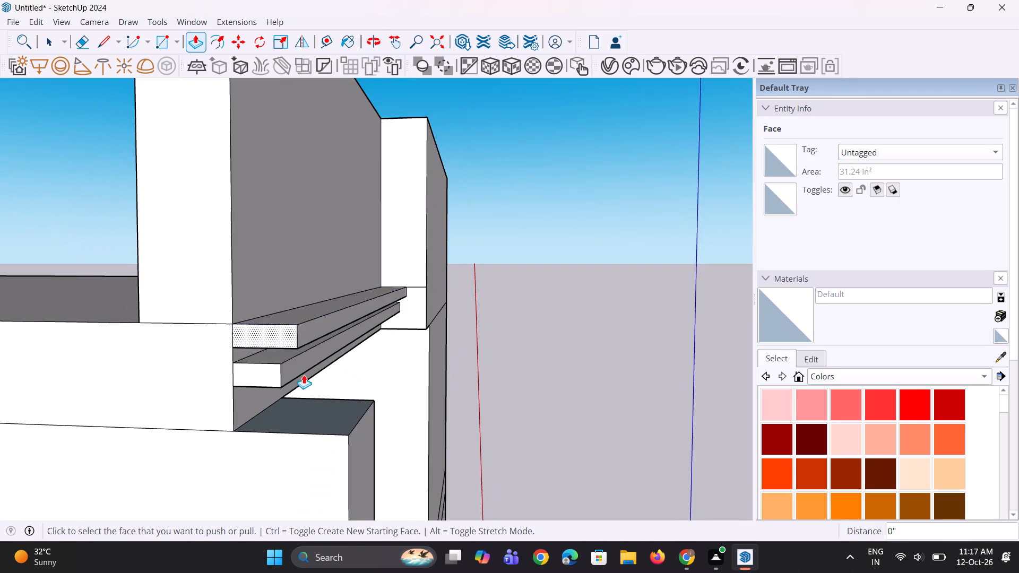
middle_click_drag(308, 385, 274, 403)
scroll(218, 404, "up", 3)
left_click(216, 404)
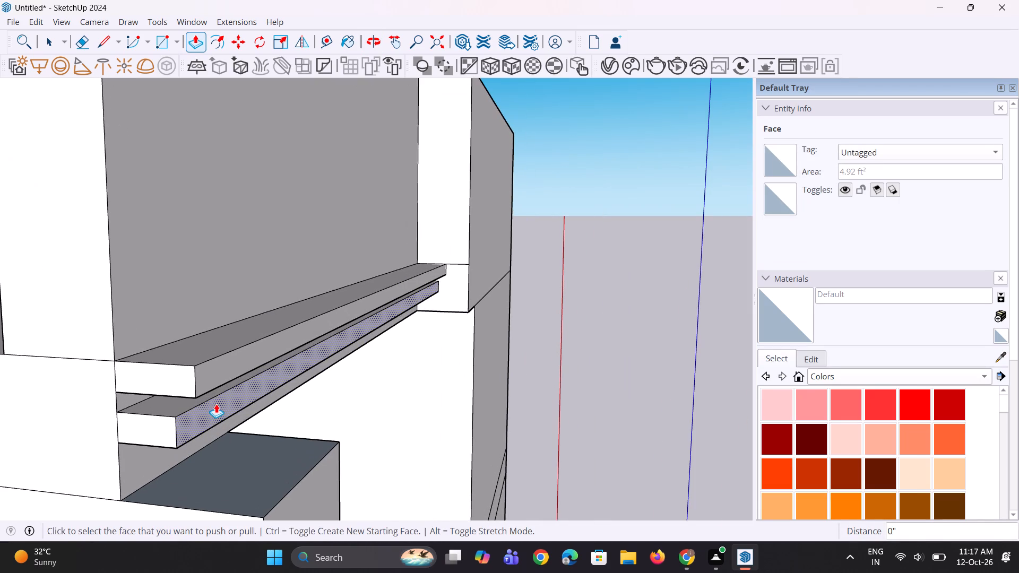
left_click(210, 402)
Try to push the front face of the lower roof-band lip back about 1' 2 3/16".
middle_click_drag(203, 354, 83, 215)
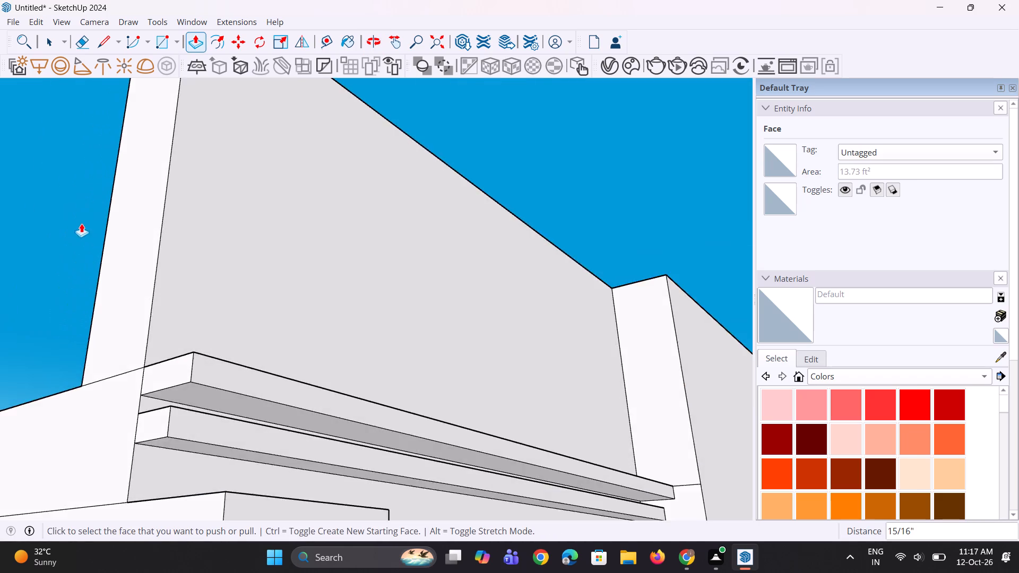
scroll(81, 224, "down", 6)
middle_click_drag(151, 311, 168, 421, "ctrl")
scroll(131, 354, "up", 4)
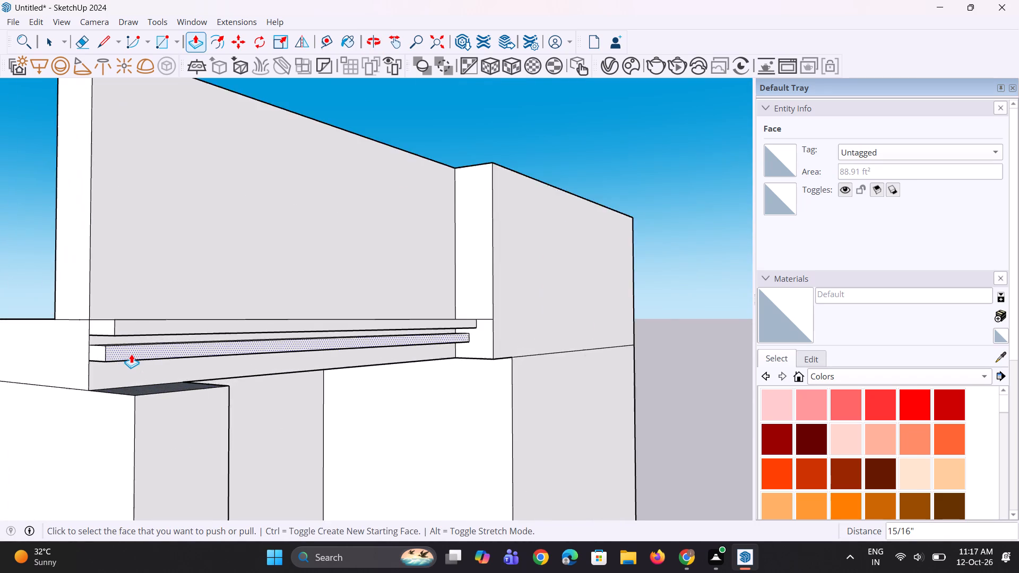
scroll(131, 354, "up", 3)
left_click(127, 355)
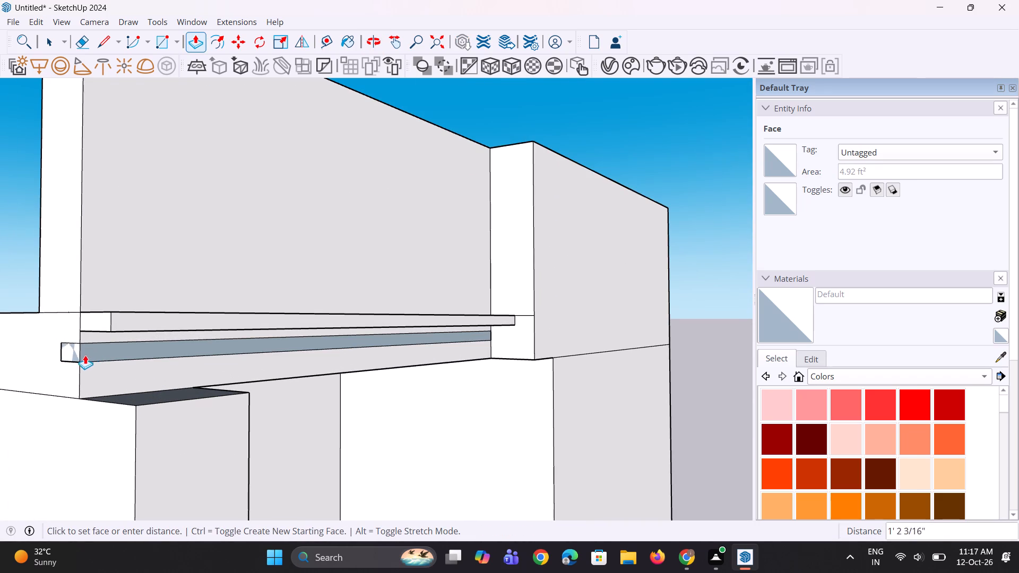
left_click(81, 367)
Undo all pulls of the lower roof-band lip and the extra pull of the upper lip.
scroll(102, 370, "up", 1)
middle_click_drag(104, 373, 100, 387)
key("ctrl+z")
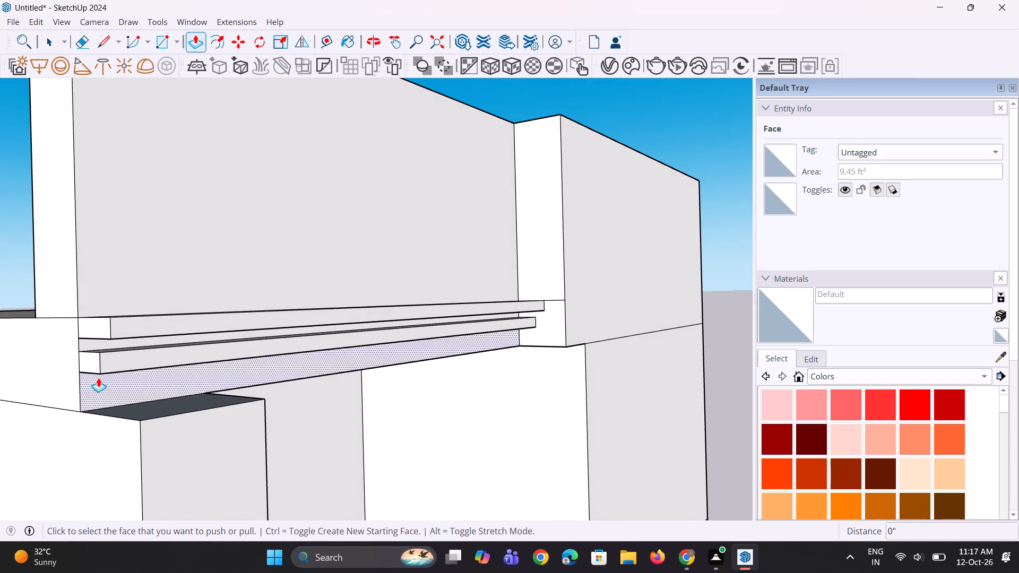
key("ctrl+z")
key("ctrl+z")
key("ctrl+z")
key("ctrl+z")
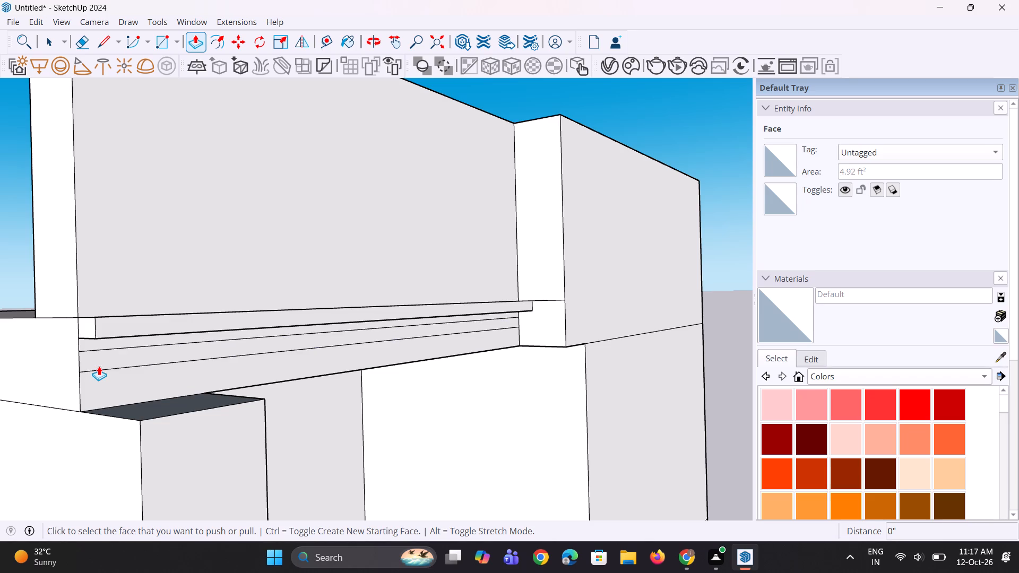
Copy the lower strip on the recessed roof band about 7 5/8" down to the midpoint of the remaining band edge.
key("space")
left_click(99, 359)
scroll(90, 387, "up", 2)
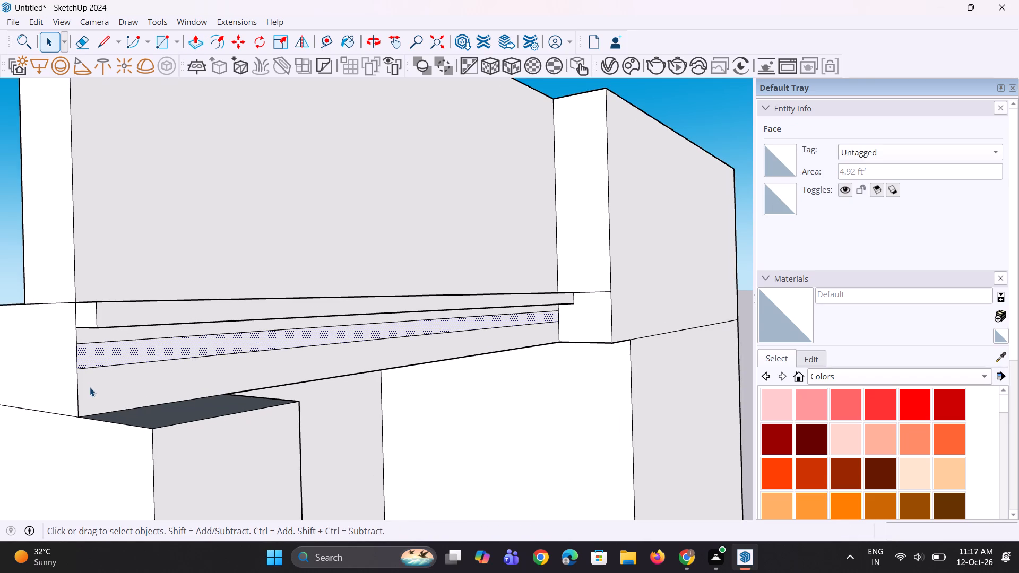
key("m")
left_click(77, 349)
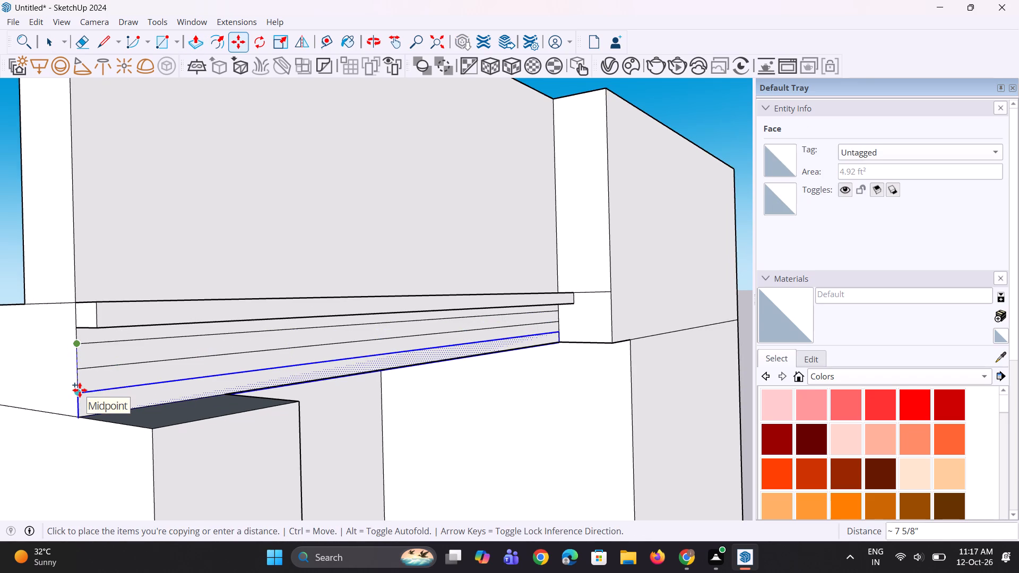
left_click(80, 390)
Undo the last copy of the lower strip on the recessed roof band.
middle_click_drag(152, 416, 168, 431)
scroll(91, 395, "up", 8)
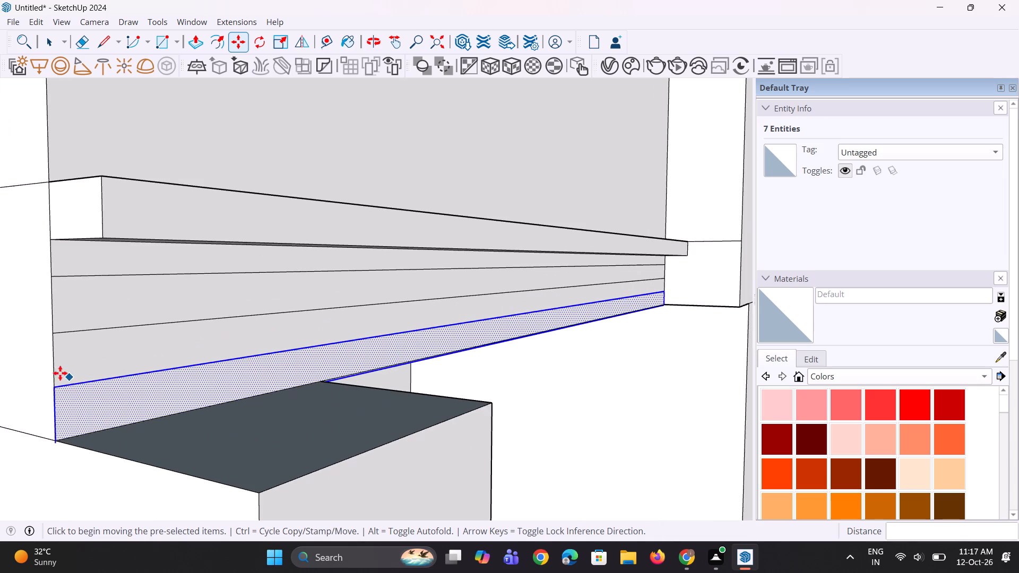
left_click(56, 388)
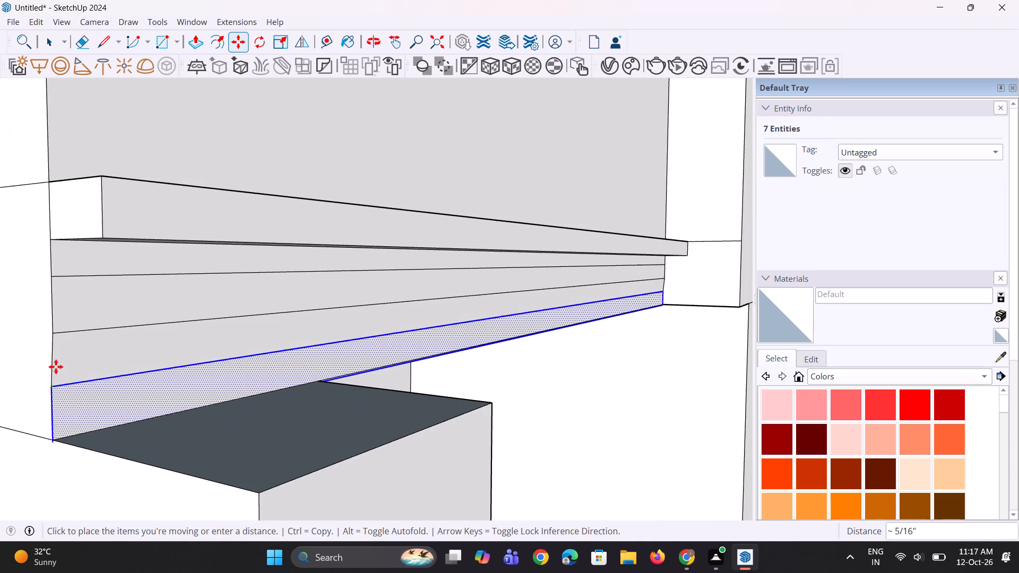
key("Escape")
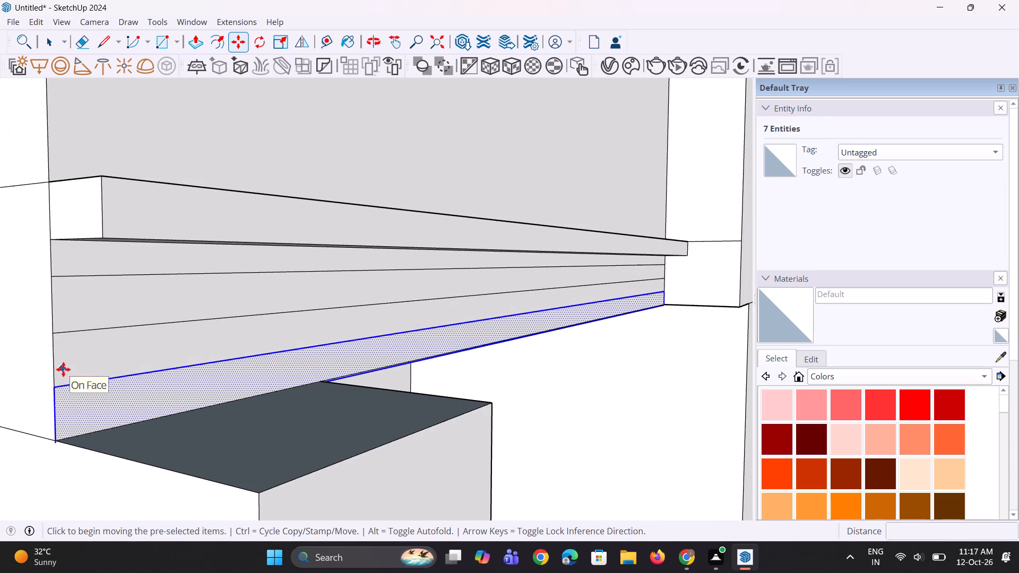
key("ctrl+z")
Copy the strip below the upper lip about 5" down the recessed roof band, leaving a narrow gap beneath the original.
key("space")
key("space")
left_click(83, 319)
scroll(64, 366, "up", 1)
key("m")
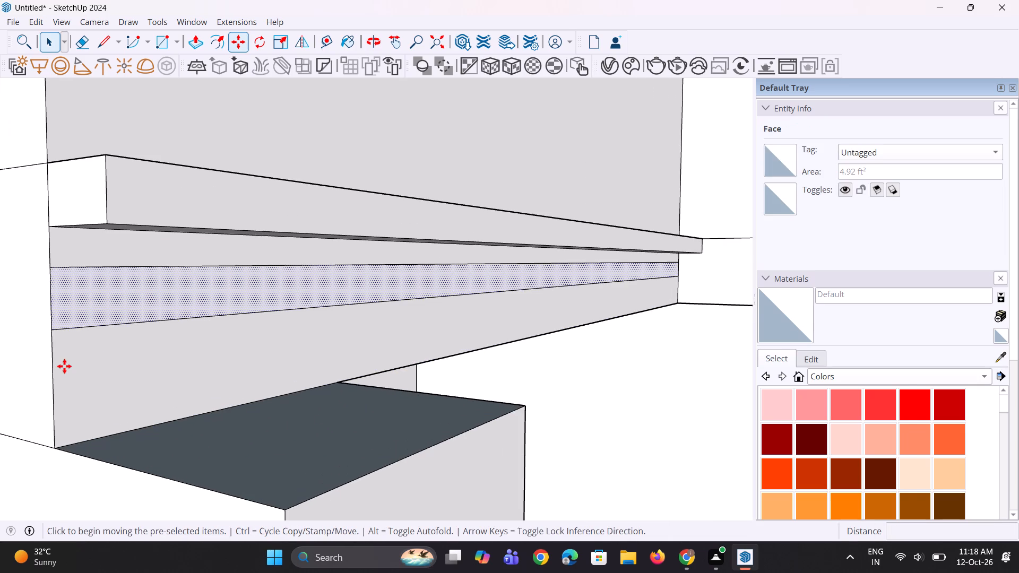
scroll(60, 331, "up", 2)
left_click(47, 257)
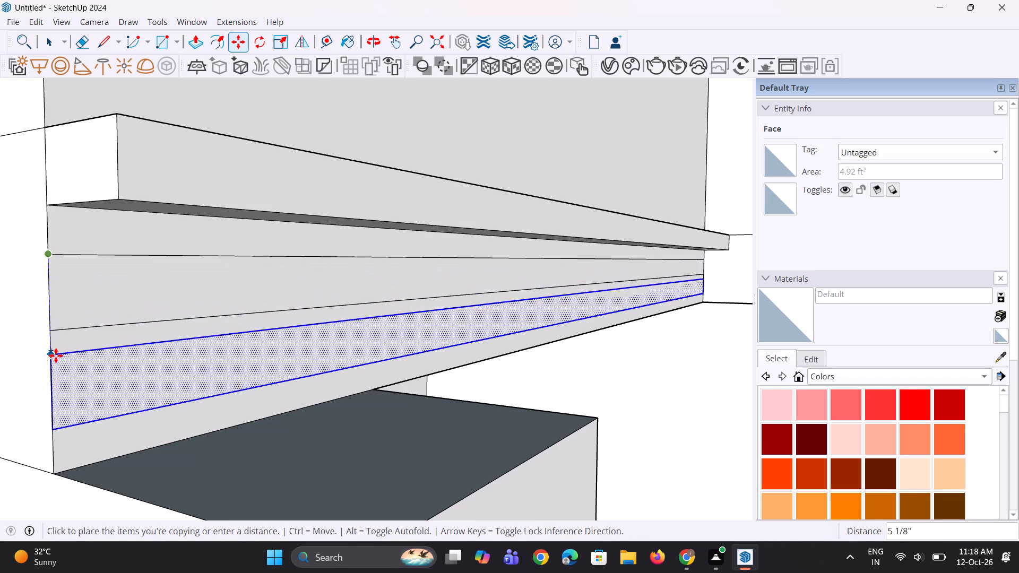
left_click(57, 360)
key("space")
key("space")
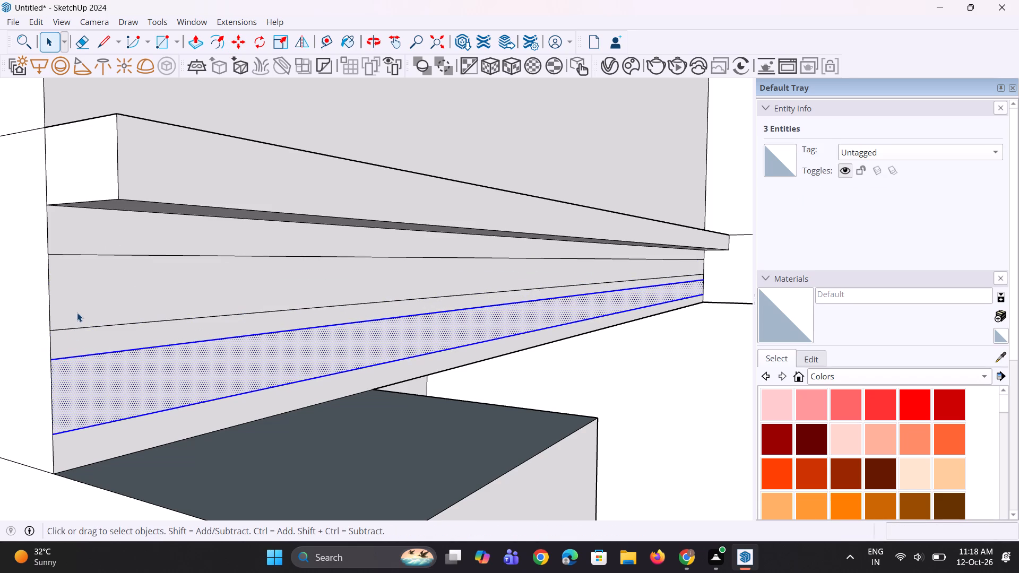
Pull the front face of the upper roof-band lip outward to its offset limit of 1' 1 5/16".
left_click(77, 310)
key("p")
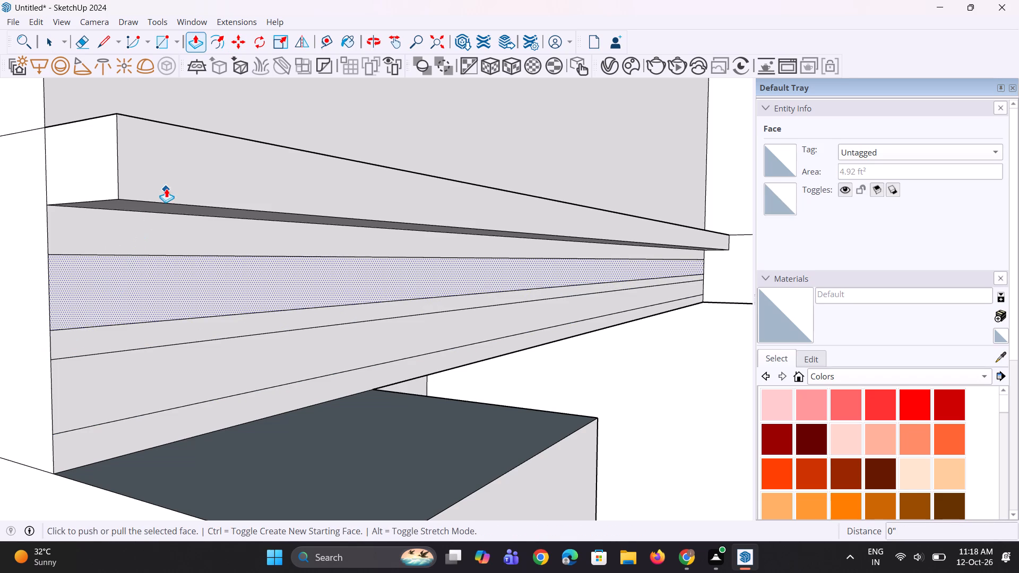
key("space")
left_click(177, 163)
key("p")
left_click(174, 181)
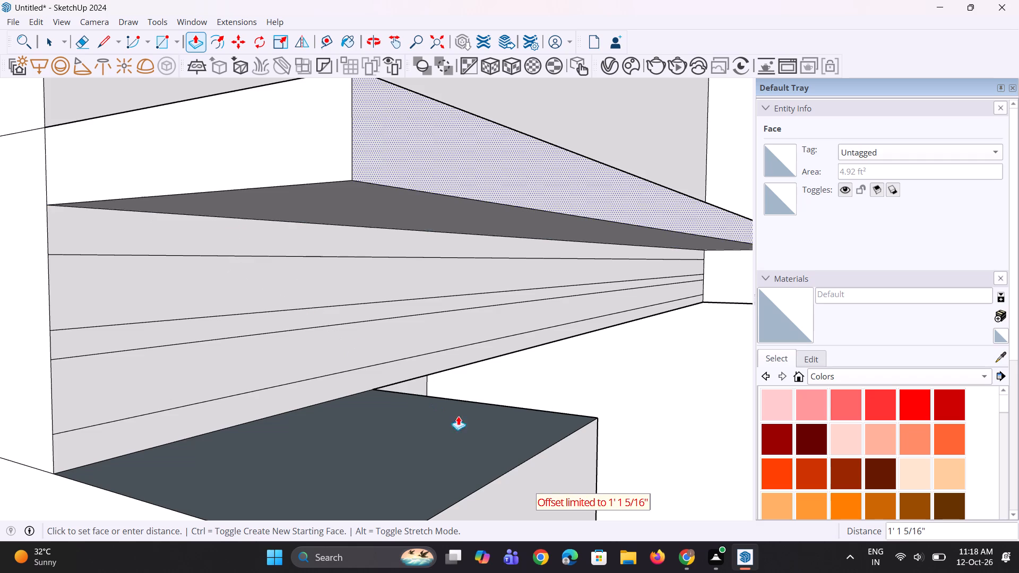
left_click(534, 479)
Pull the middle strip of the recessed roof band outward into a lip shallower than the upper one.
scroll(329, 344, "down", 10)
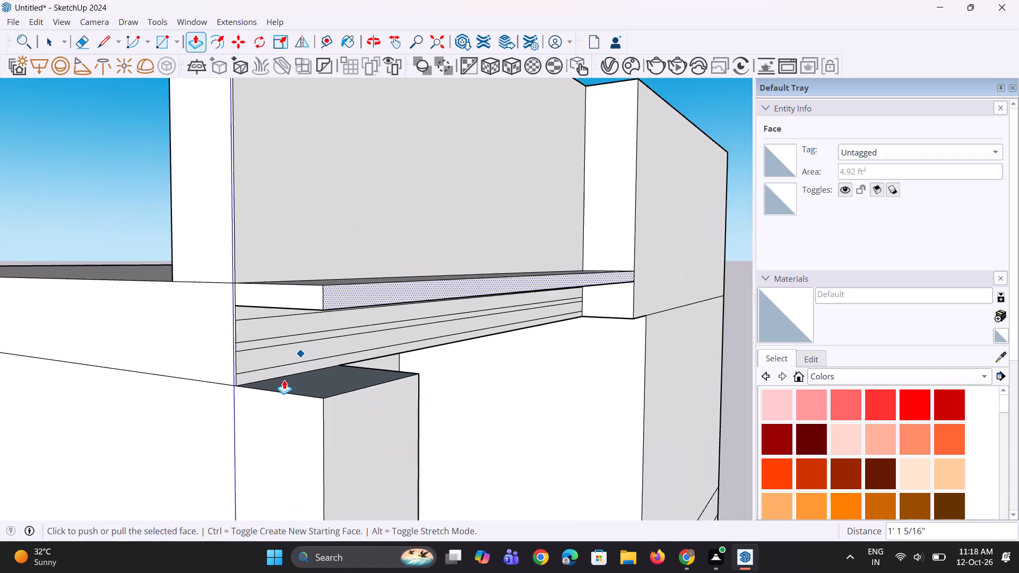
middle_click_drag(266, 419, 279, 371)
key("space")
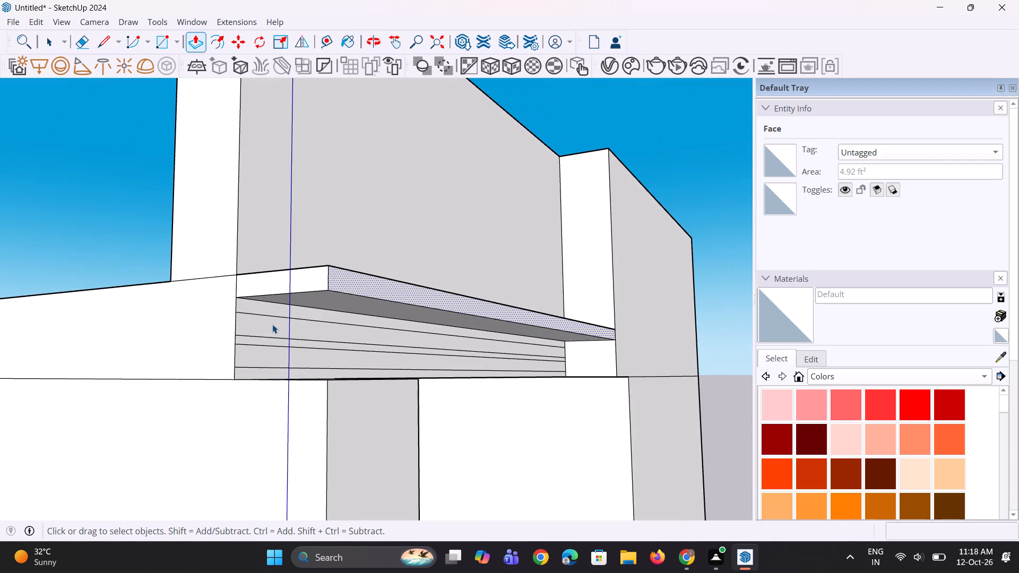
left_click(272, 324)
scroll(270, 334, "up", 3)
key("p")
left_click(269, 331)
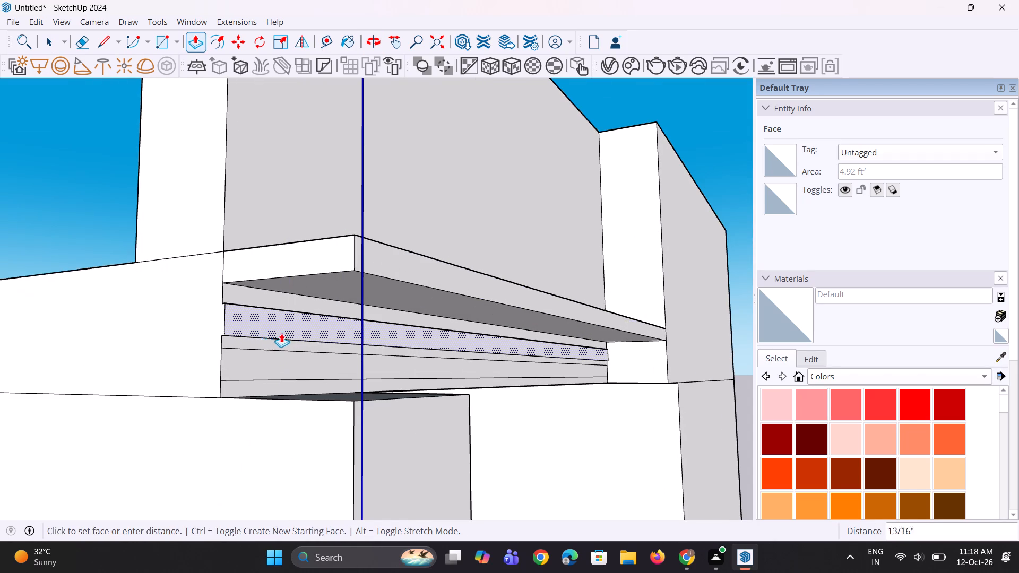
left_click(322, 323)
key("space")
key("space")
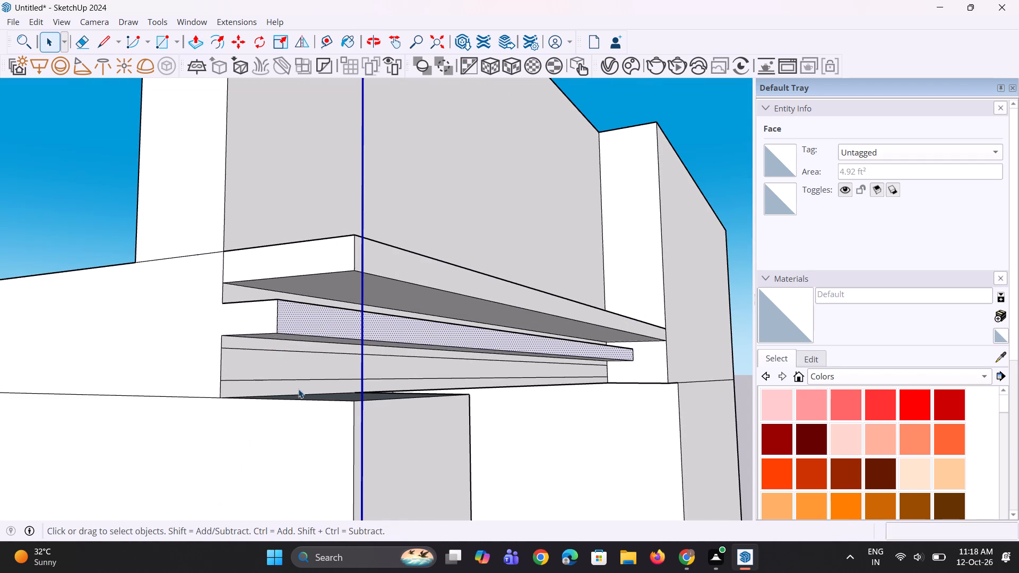
Examine the upper and middle roof-band lips and their relative projection from several angles.
left_click(296, 375)
scroll(263, 412, "up", 2)
middle_click_drag(267, 389, 341, 432)
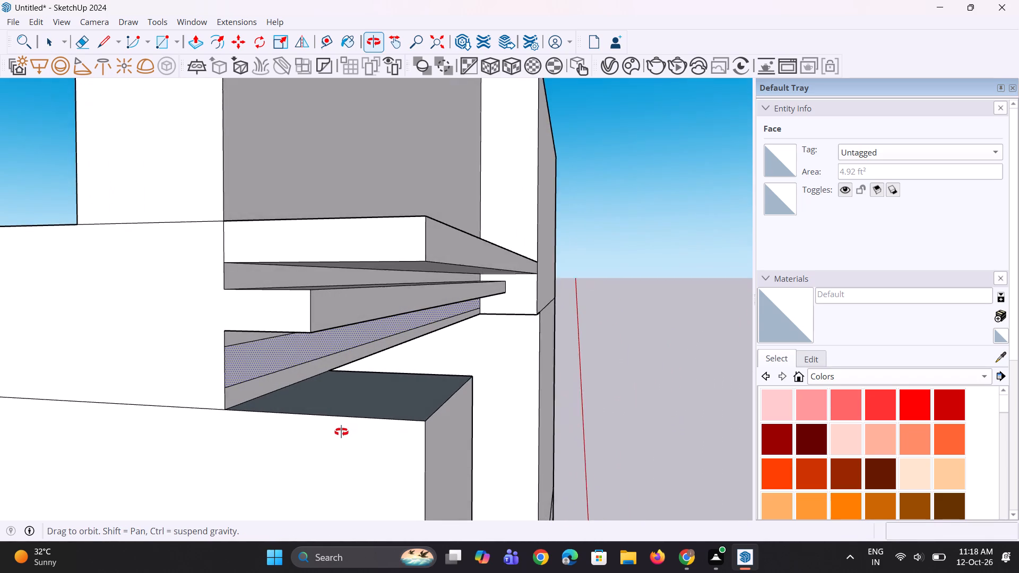
middle_click_drag(341, 432, 341, 432)
key("space")
left_click(321, 323)
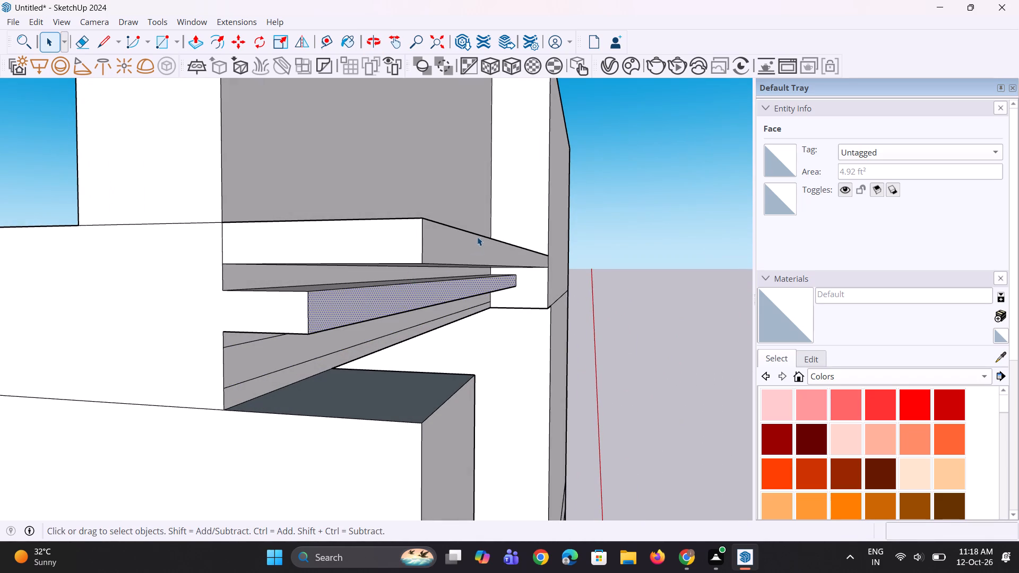
middle_click_drag(441, 265, 305, 371)
scroll(100, 318, "down", 5)
scroll(145, 340, "down", 6)
middle_click_drag(341, 376, 312, 326)
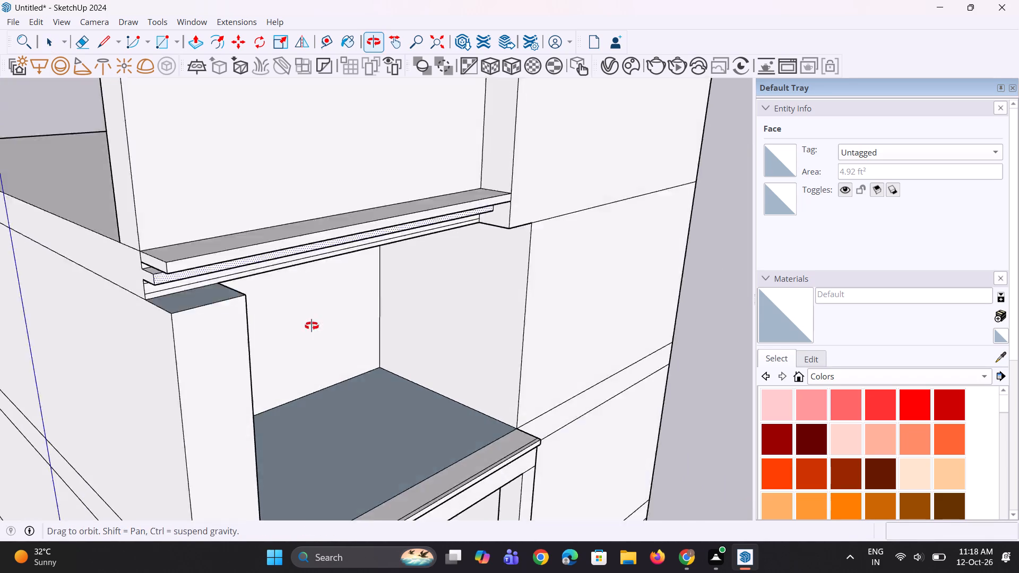
middle_click_drag(312, 326, 282, 308)
scroll(140, 196, "up", 1)
scroll(101, 245, "down", 4)
middle_click_drag(114, 263, 166, 261)
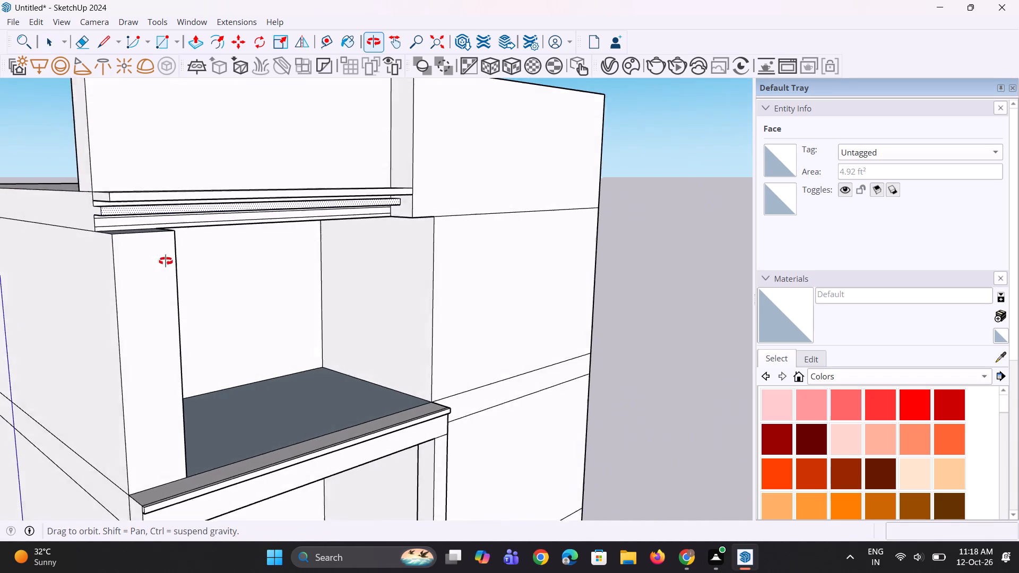
middle_click_drag(166, 261, 177, 259)
middle_click_drag(193, 265, 245, 299)
scroll(124, 223, "up", 6)
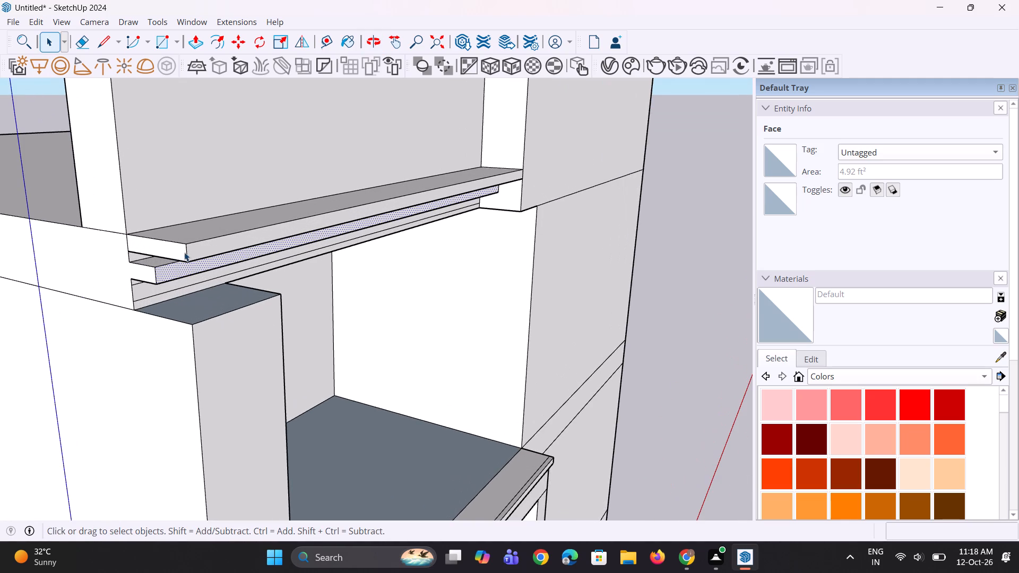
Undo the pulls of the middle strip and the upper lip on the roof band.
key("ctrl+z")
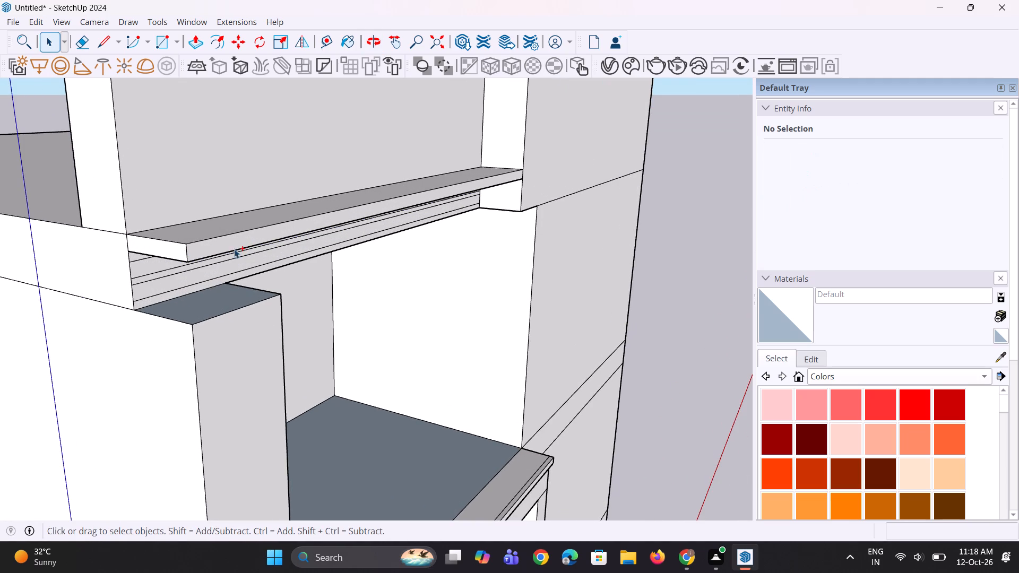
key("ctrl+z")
Pull the front face of the upper roof-band lip outward about 4 7/8".
middle_click_drag(170, 247, 195, 258)
key("p")
left_click(193, 261)
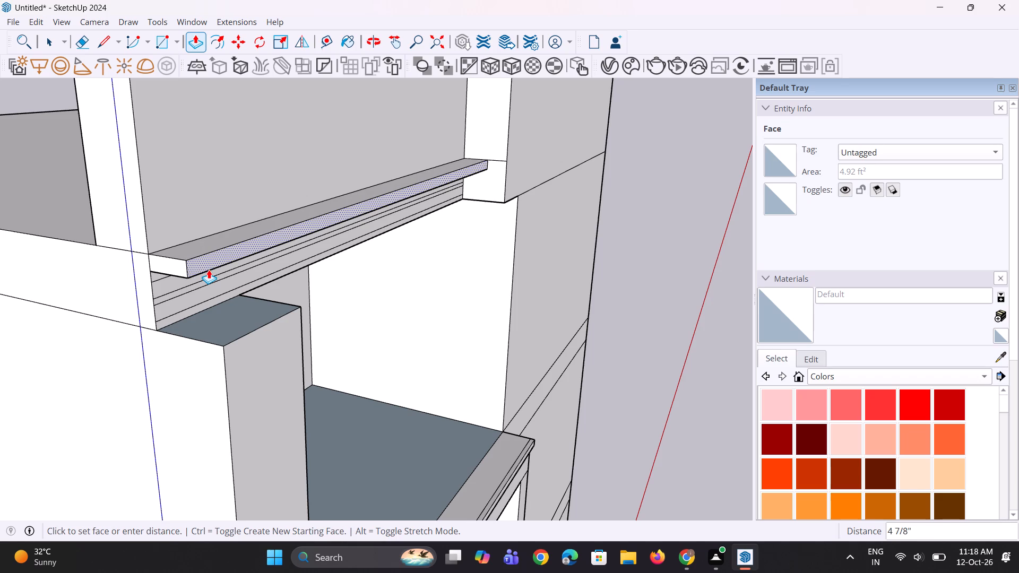
left_click(210, 271)
Pull the middle strip of the recessed roof band outward about 9 9/16" to form a second lip.
middle_click_drag(171, 291, 177, 256)
scroll(175, 272, "up", 1)
left_click(174, 250)
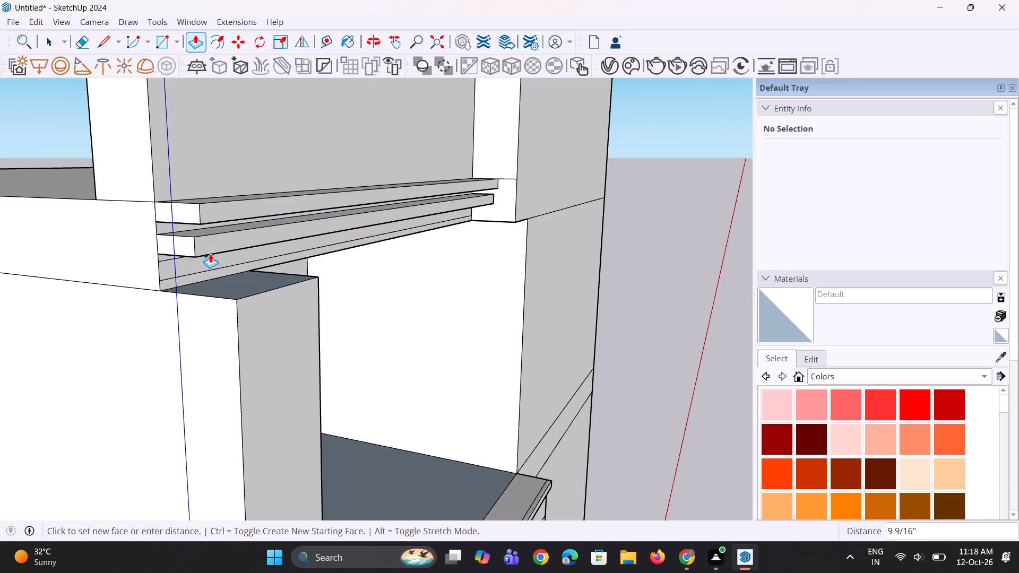
left_click(210, 254)
Push the front face of the middle roof-band lip back about 1 1/8".
middle_click_drag(195, 265, 321, 298)
scroll(330, 293, "up", 8)
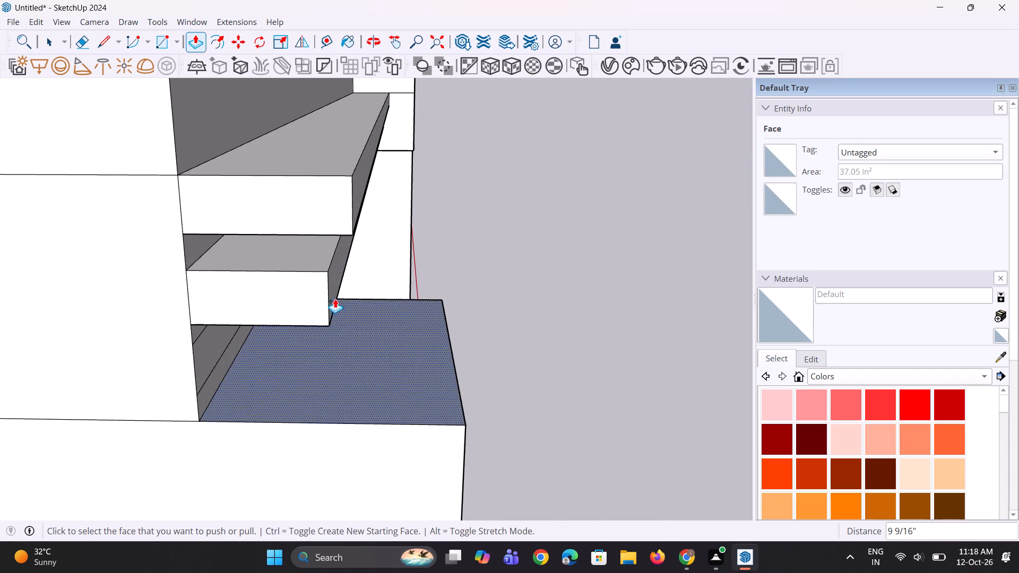
left_click(339, 285)
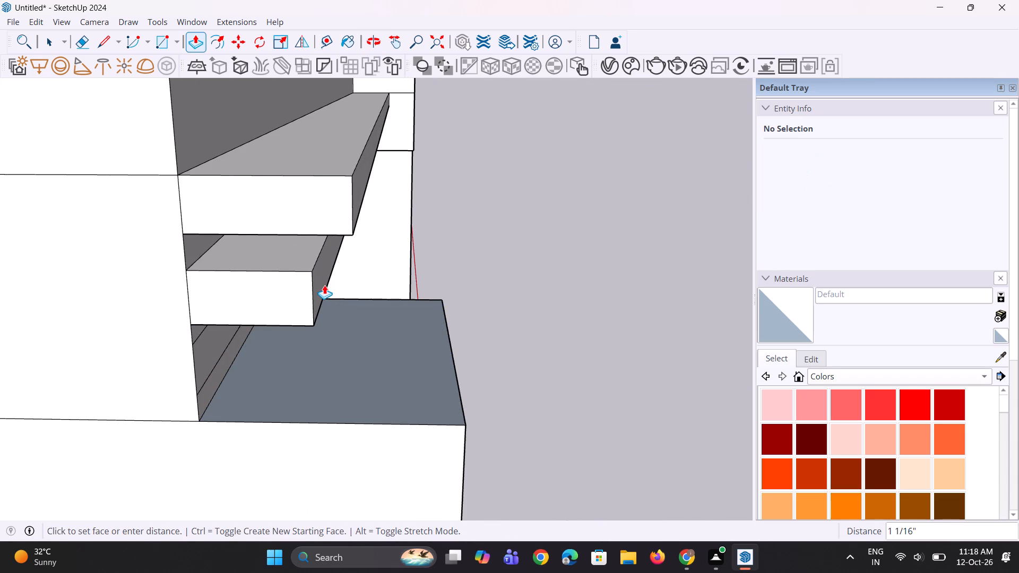
left_click(324, 285)
Pull the lowest strip of the recessed roof band outward about 3 3/16" to form a third lip.
middle_click_drag(330, 300, 213, 225)
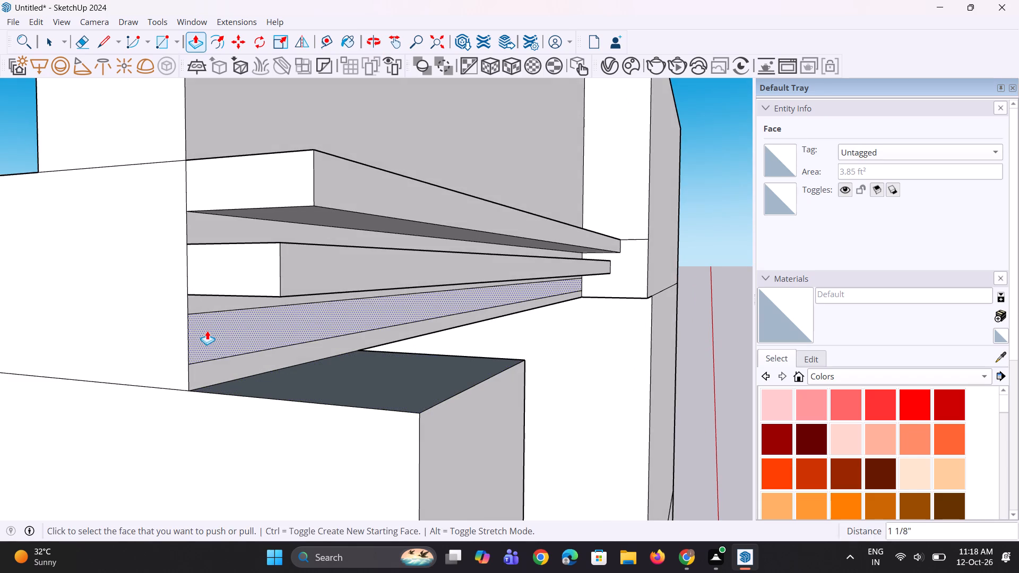
left_click(207, 331)
left_click(239, 339)
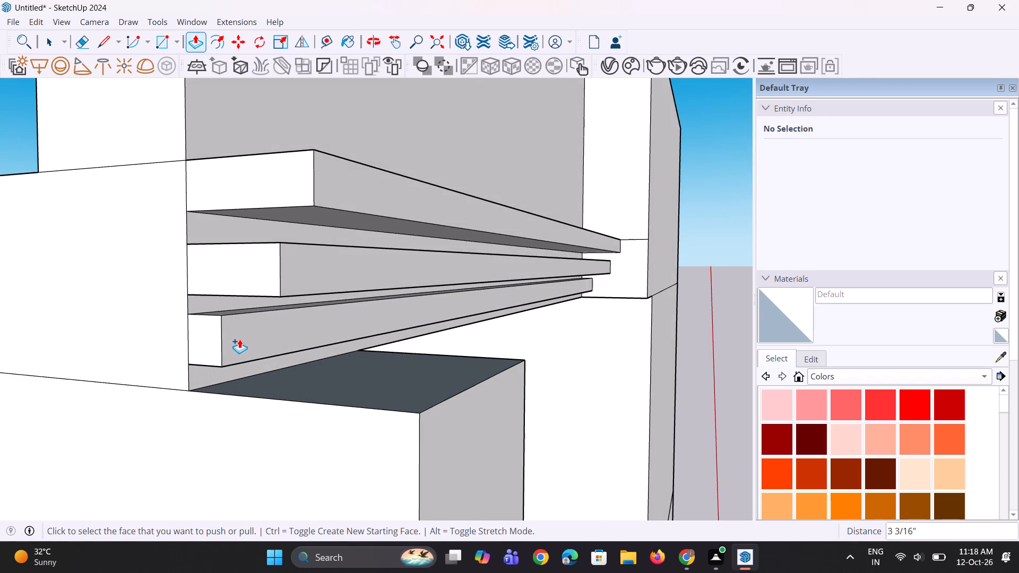
Pull the front face of the lowest roof-band lip outward about another 1 1/8".
middle_click_drag(244, 345, 332, 367)
left_click(269, 345)
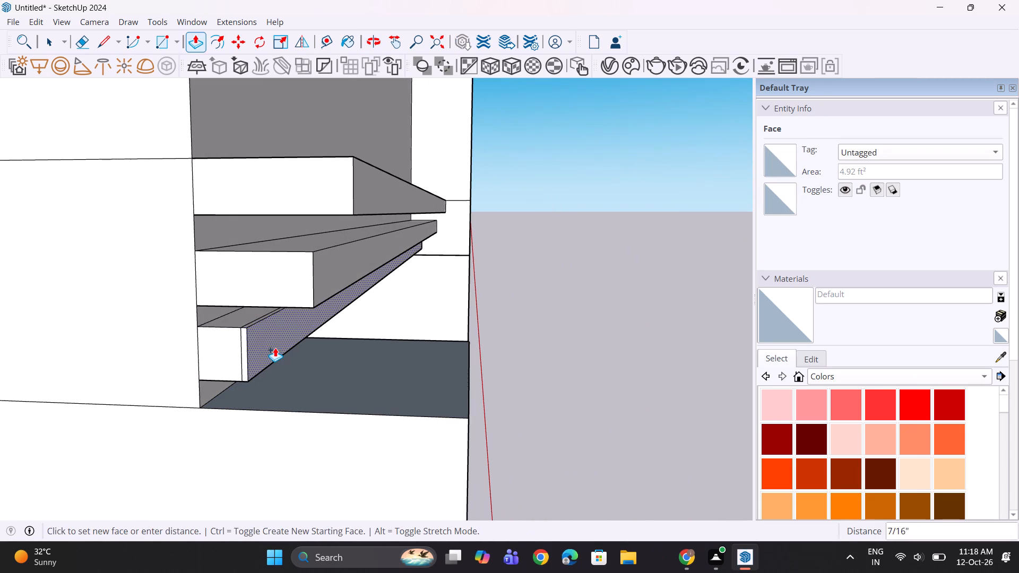
left_click(283, 350)
Push the front face of the lowest roof-band lip back about 1/2".
scroll(282, 358, "down", 1)
middle_click_drag(283, 358, 347, 365)
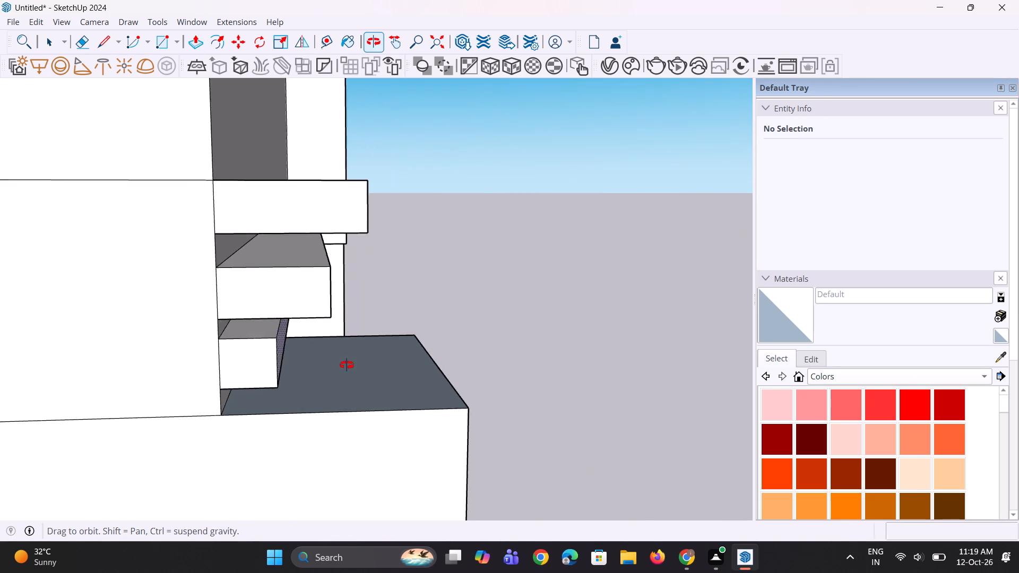
middle_click_drag(347, 365, 353, 333)
middle_click_drag(289, 352, 284, 352)
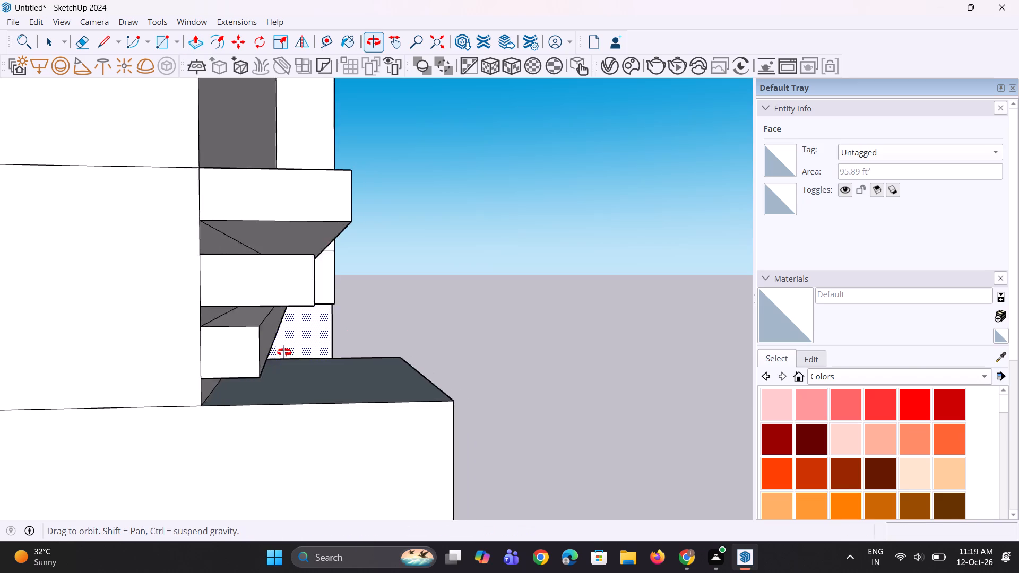
middle_click_drag(284, 352, 275, 348)
scroll(250, 331, "up", 2)
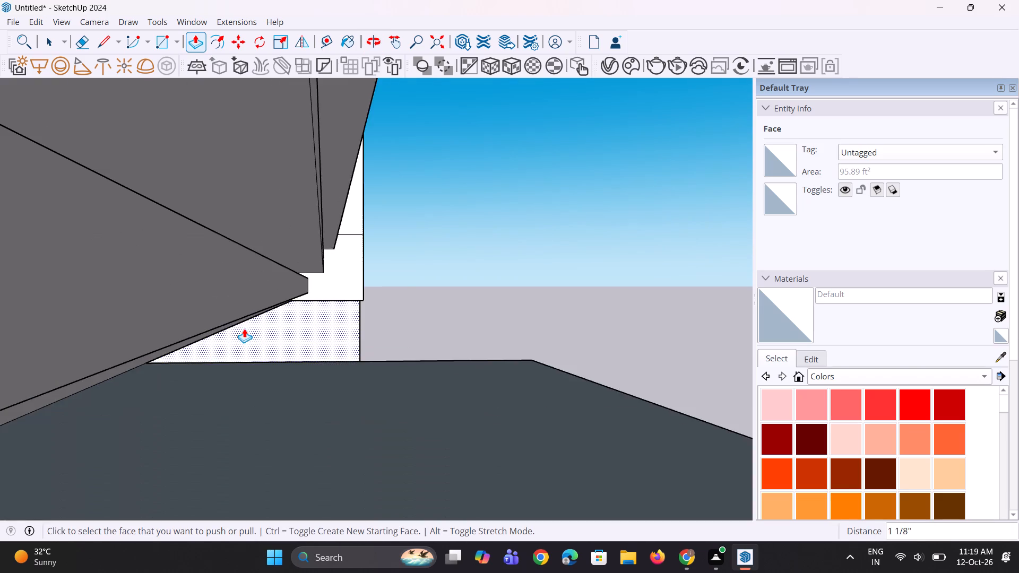
scroll(244, 328, "down", 4)
middle_click_drag(232, 337, 267, 323)
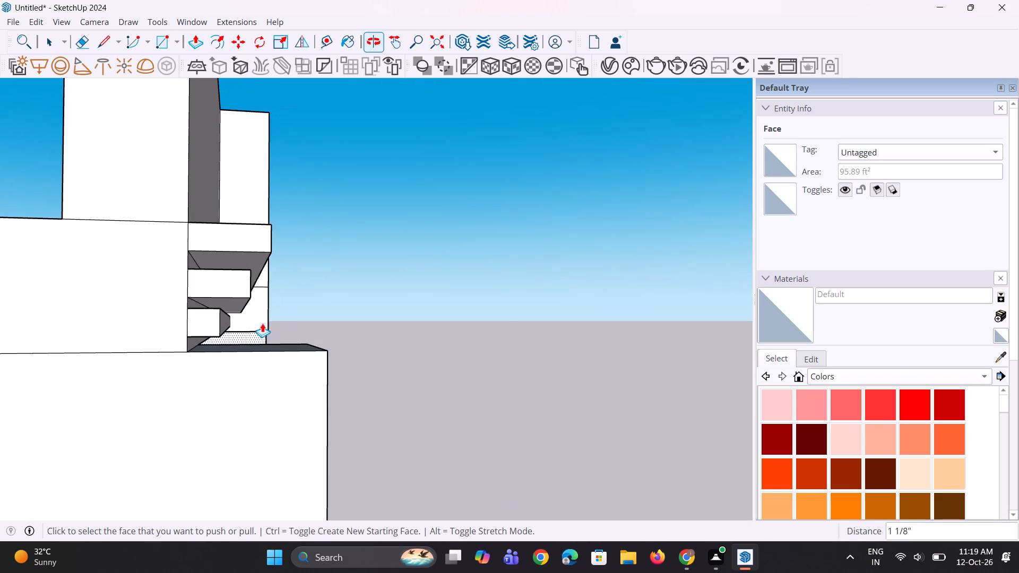
scroll(227, 325, "up", 3)
left_click(221, 320)
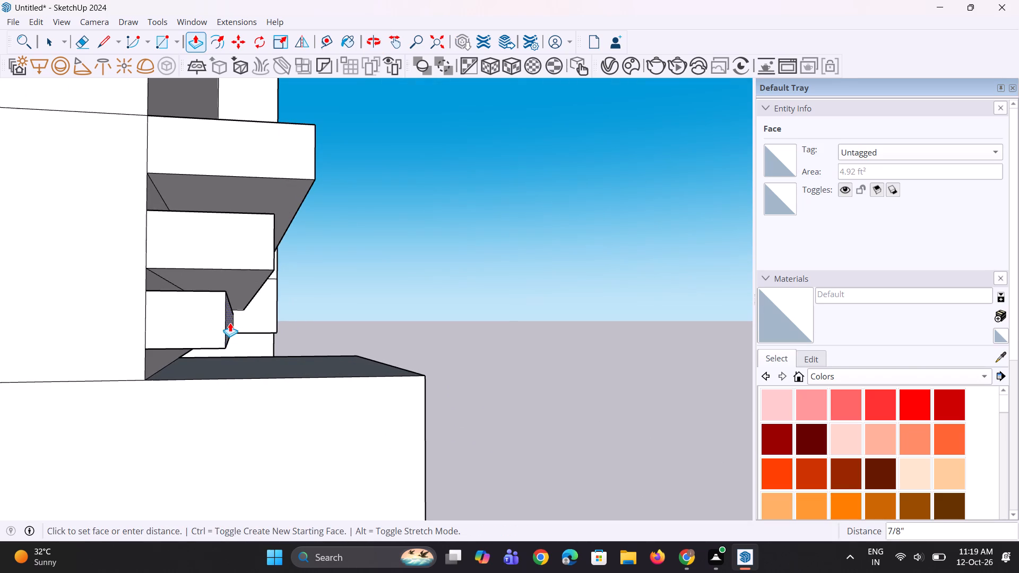
left_click(217, 319)
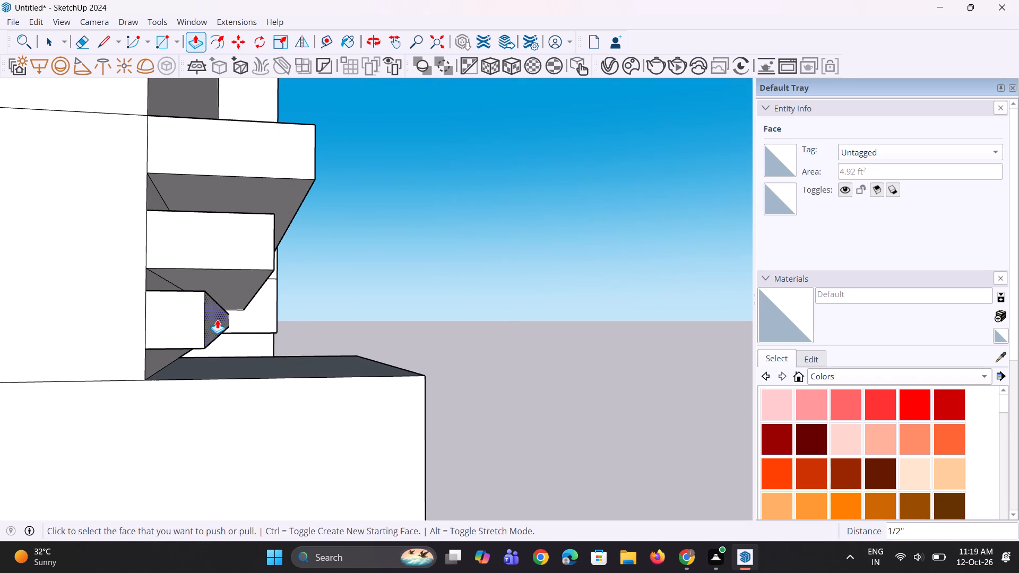
Examine the three stepped roof-band lips from the front and in side profile.
middle_click_drag(263, 352, 137, 379)
scroll(132, 370, "up", 1)
scroll(145, 332, "down", 12)
middle_click_drag(167, 341, 85, 360)
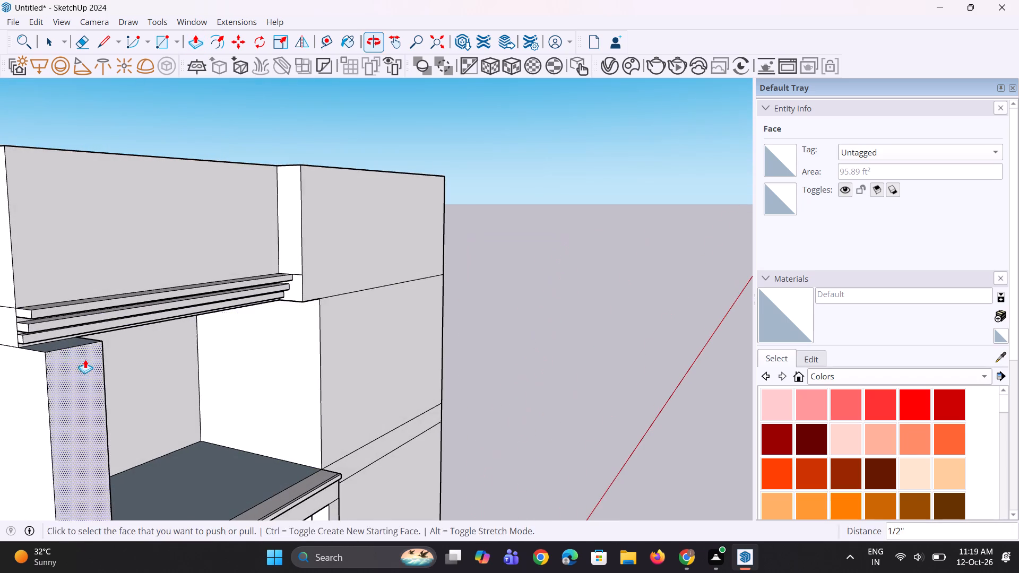
key("space")
key("space")
scroll(28, 349, "up", 1)
middle_click_drag(28, 349, 14, 336)
scroll(19, 335, "down", 6)
middle_click_drag(31, 341, 18, 342)
scroll(13, 329, "up", 9)
scroll(29, 332, "down", 10)
middle_click_drag(1, 364, 48, 355)
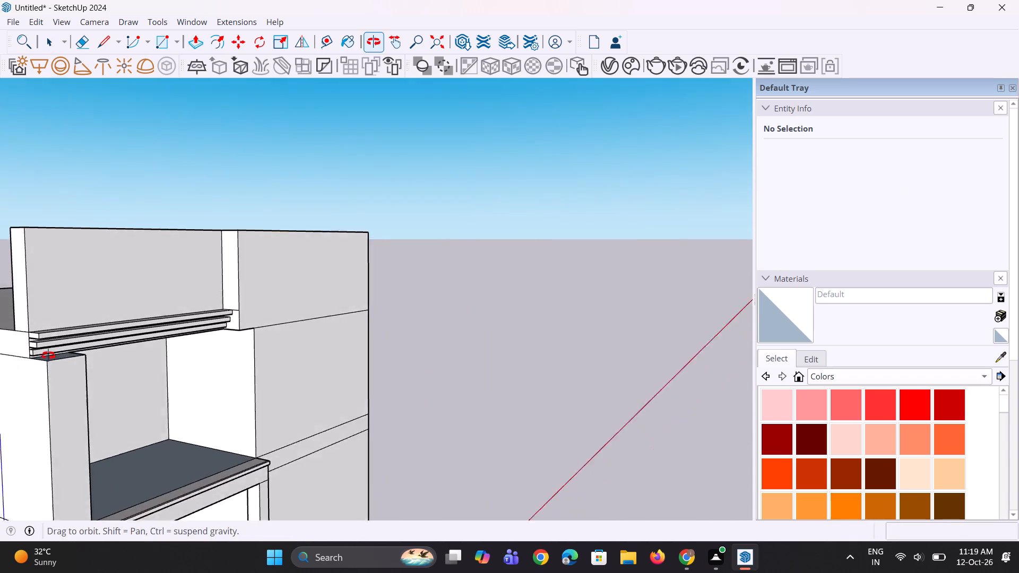
middle_click_drag(48, 355, 50, 354)
scroll(50, 354, "up", 13)
middle_click_drag(23, 350, 221, 378)
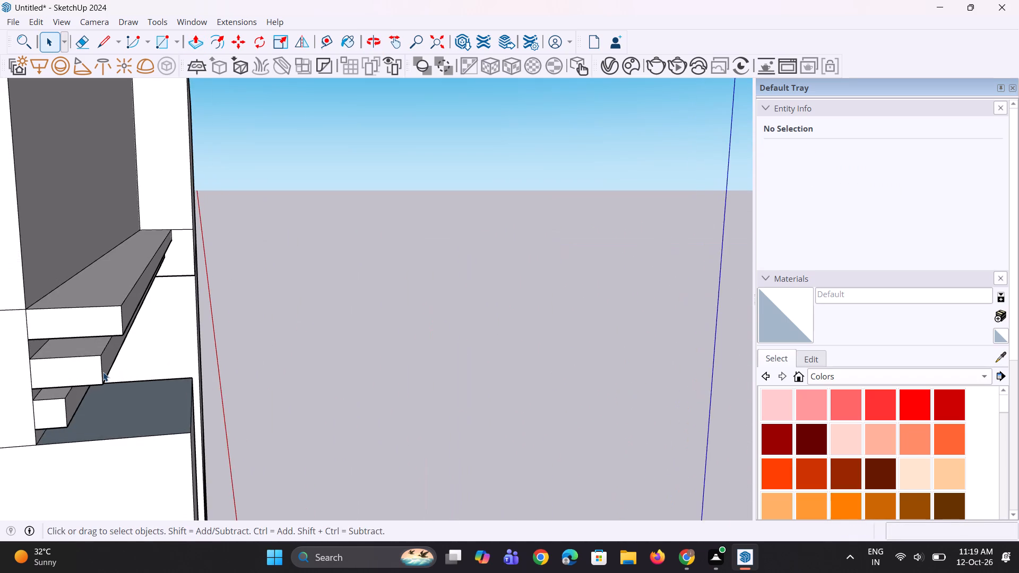
scroll(103, 372, "up", 5)
middle_click_drag(73, 370, 152, 315)
scroll(134, 354, "down", 5)
middle_click_drag(138, 368, 11, 368)
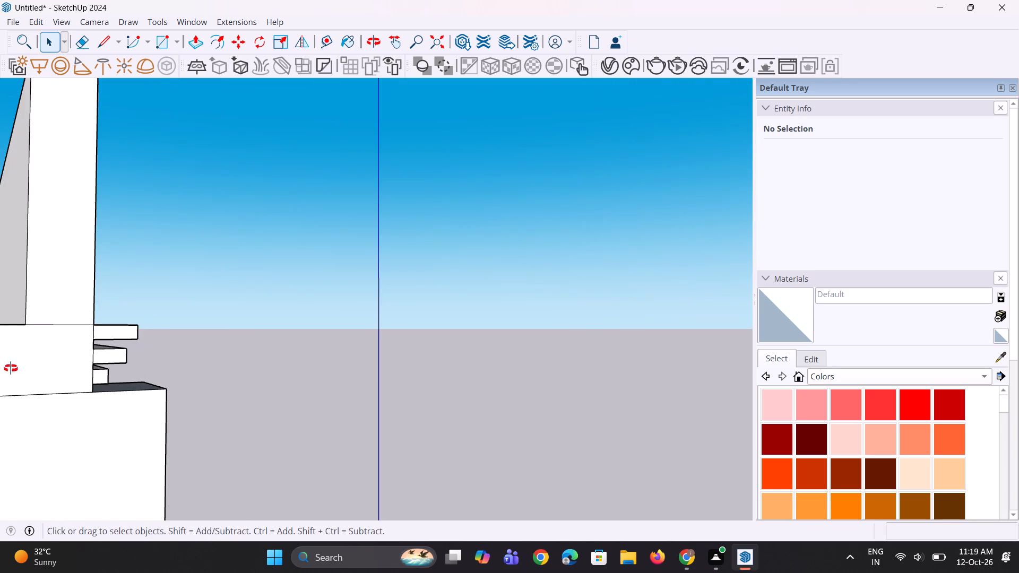
Push the front face of the middle roof-band lip back about 7/16".
middle_click_drag(11, 368, 0, 364)
scroll(60, 371, "up", 2)
scroll(0, 368, "up", 6)
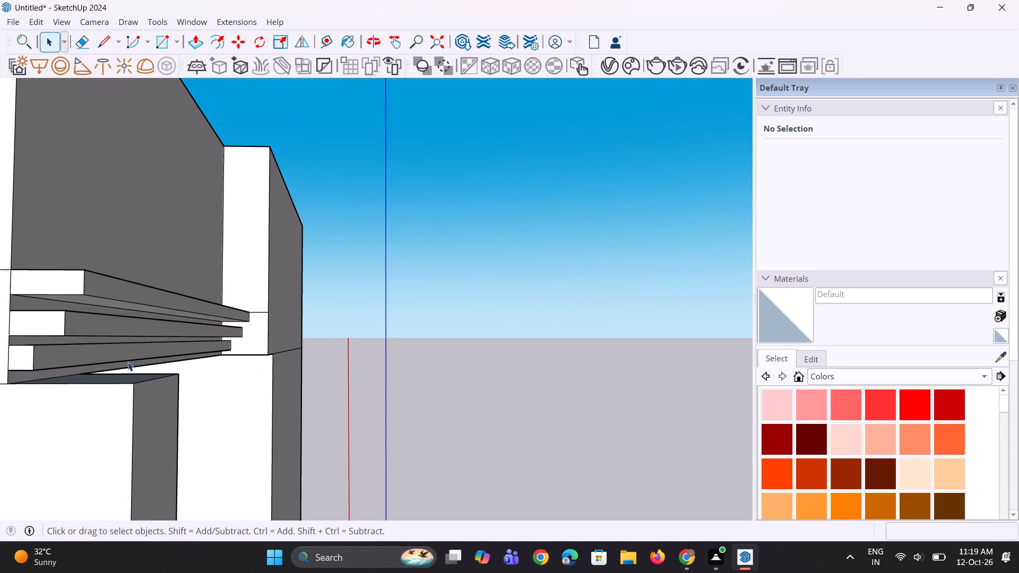
scroll(126, 362, "down", 9)
scroll(32, 368, "up", 19)
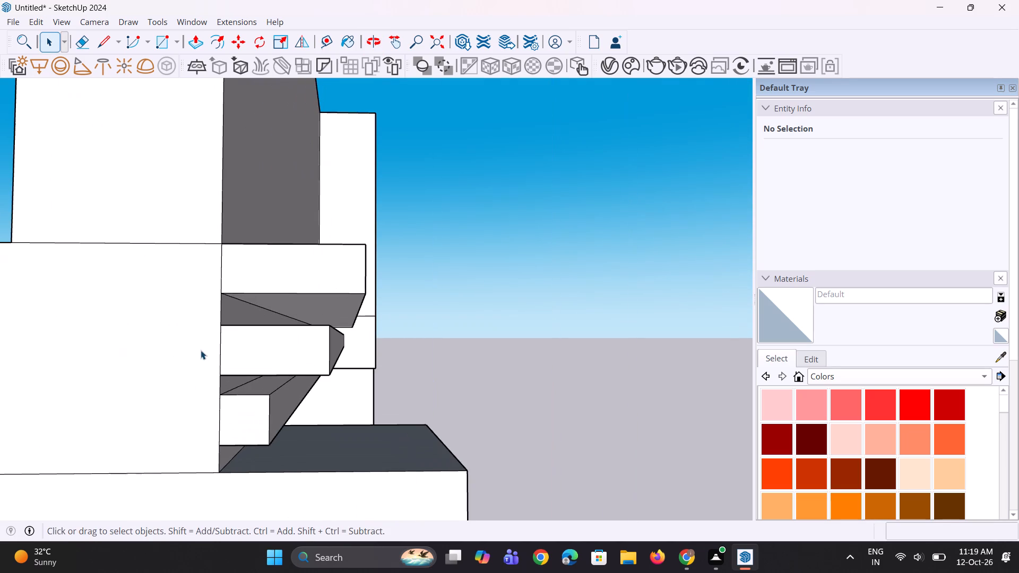
key("p")
middle_click_drag(201, 350, 149, 358)
scroll(310, 368, "up", 3)
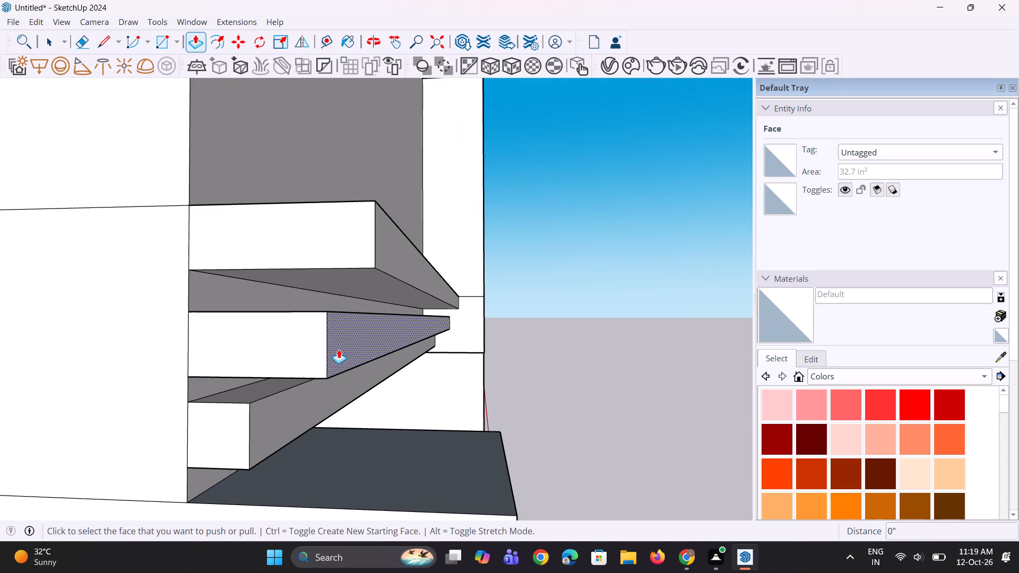
left_click(340, 349)
left_click(334, 350)
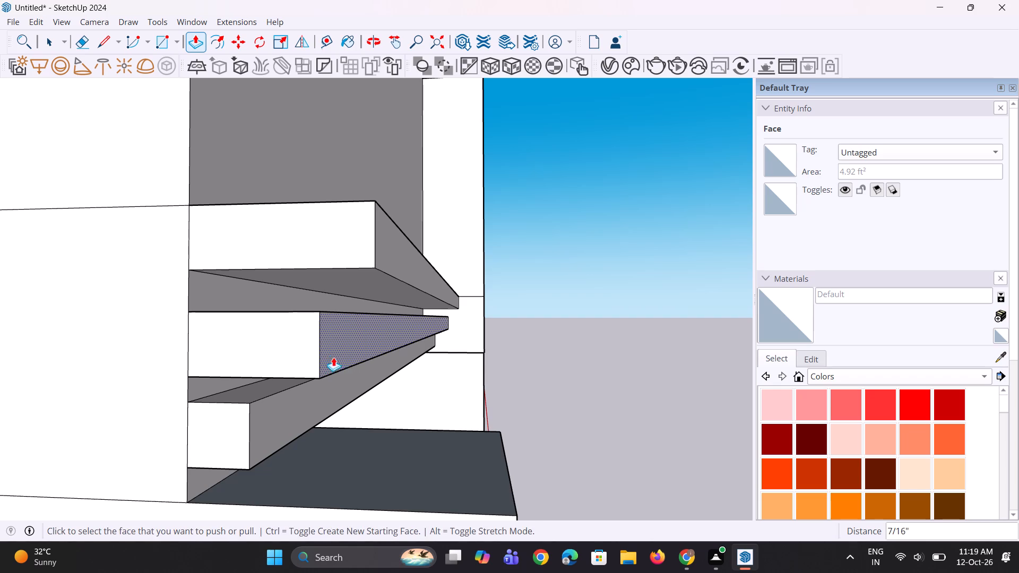
Pull the front face of the lowest roof-band lip outward about 3/8".
middle_click_drag(292, 405, 361, 405)
middle_click_drag(310, 451, 298, 415)
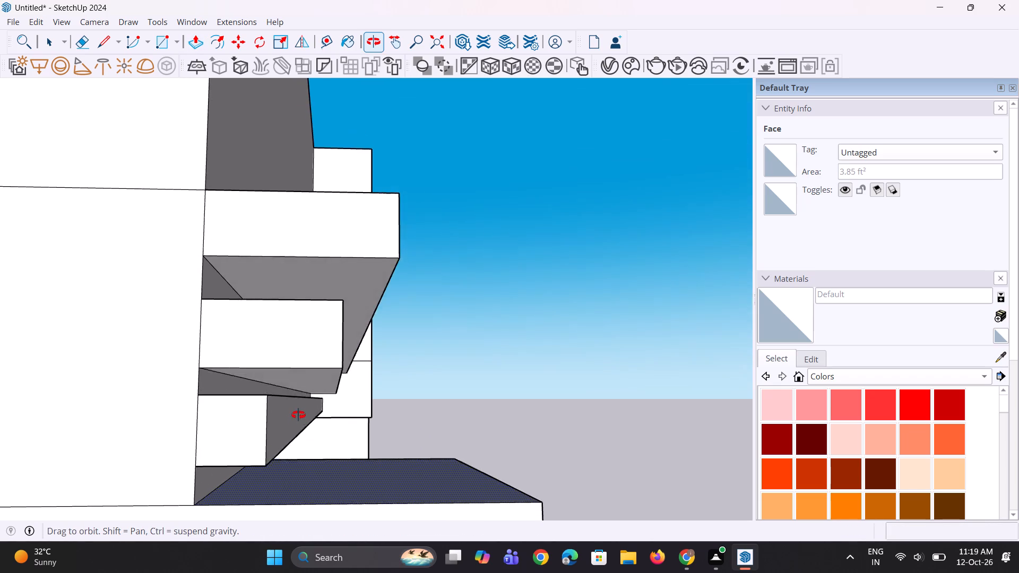
middle_click_drag(298, 415, 257, 435)
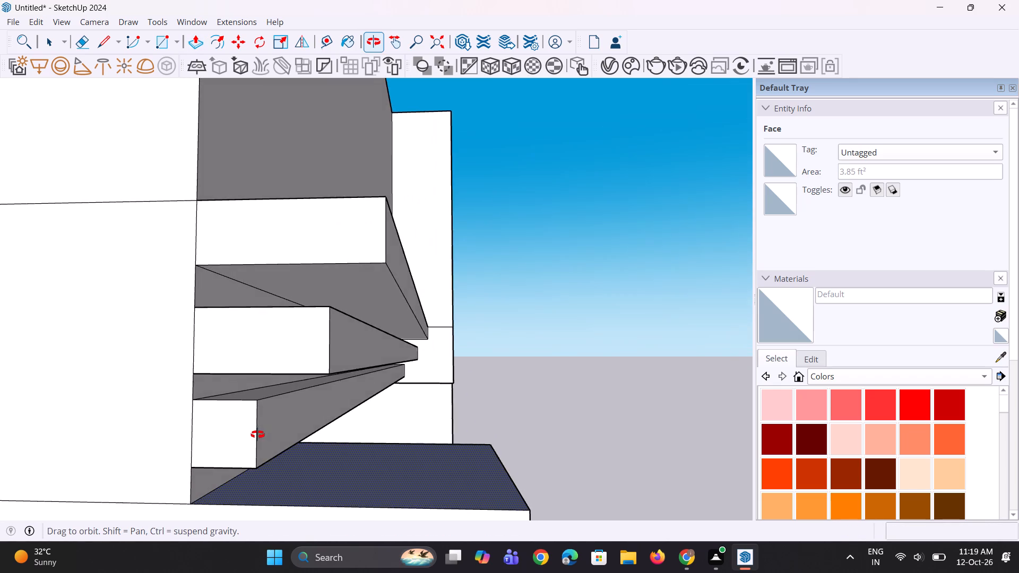
middle_click_drag(257, 435, 246, 426)
left_click(270, 429)
left_click(275, 431)
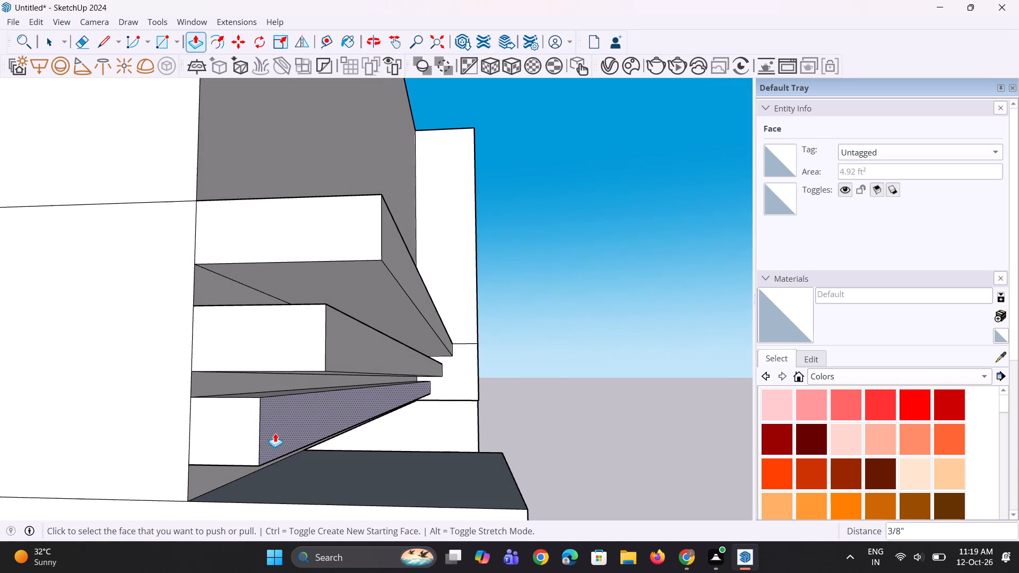
Examine the stepped roof-band lips up close and within the whole building from the side and front.
middle_click_drag(274, 436, 379, 416)
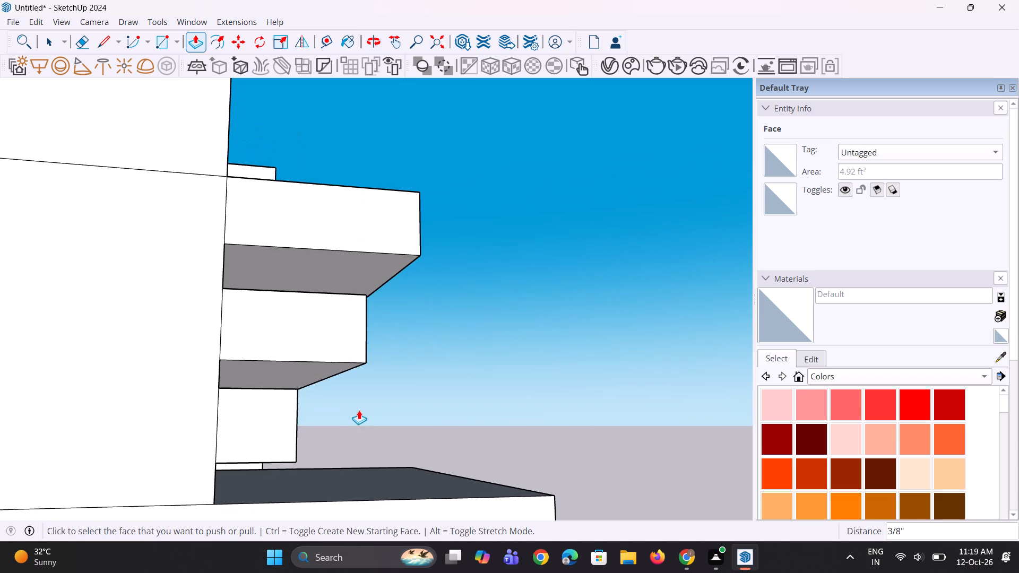
middle_click_drag(318, 427, 263, 424)
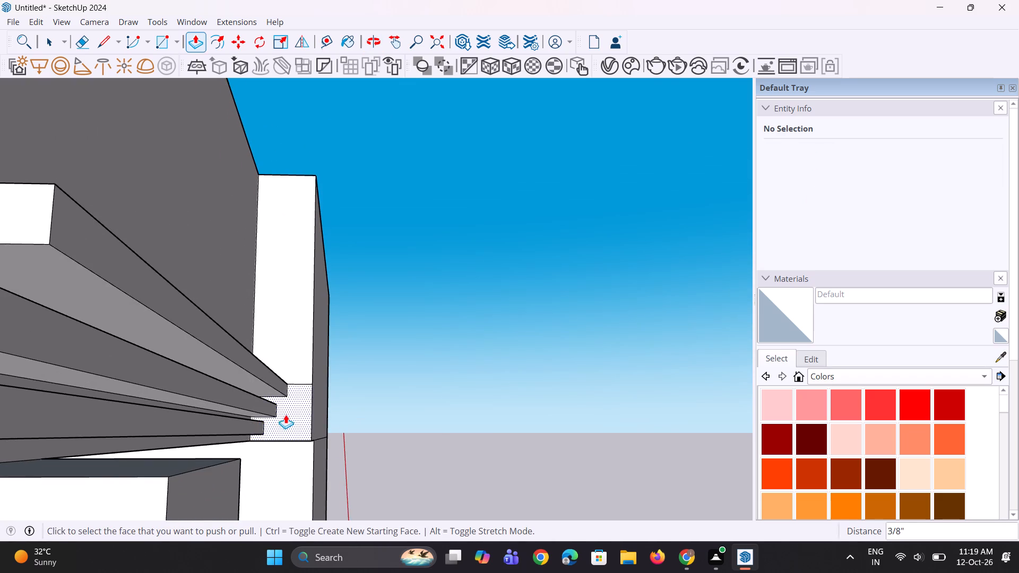
scroll(287, 414, "down", 5)
scroll(331, 413, "down", 5)
middle_click_drag(236, 432, 33, 449)
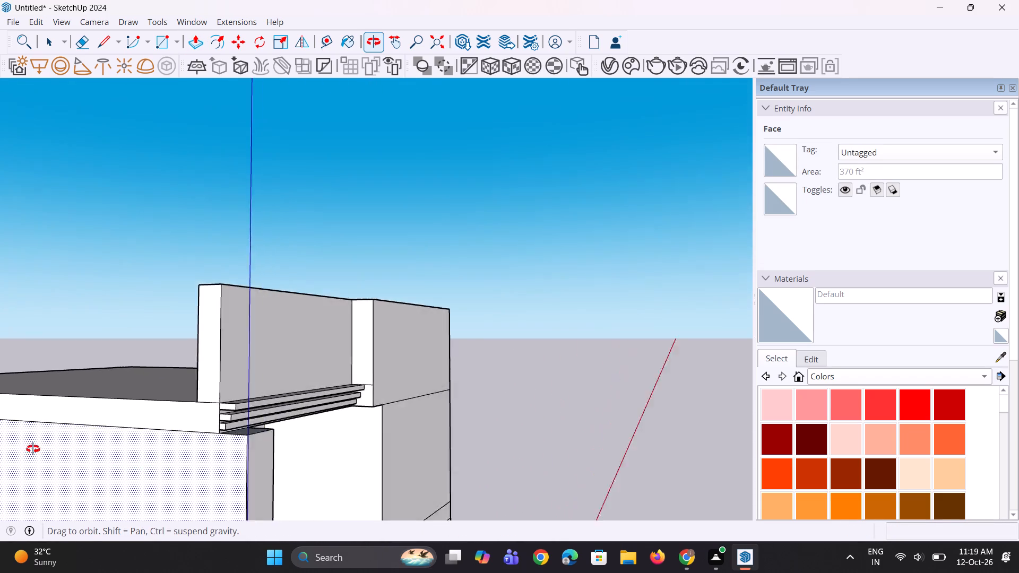
middle_click_drag(33, 449, 28, 447)
key("space")
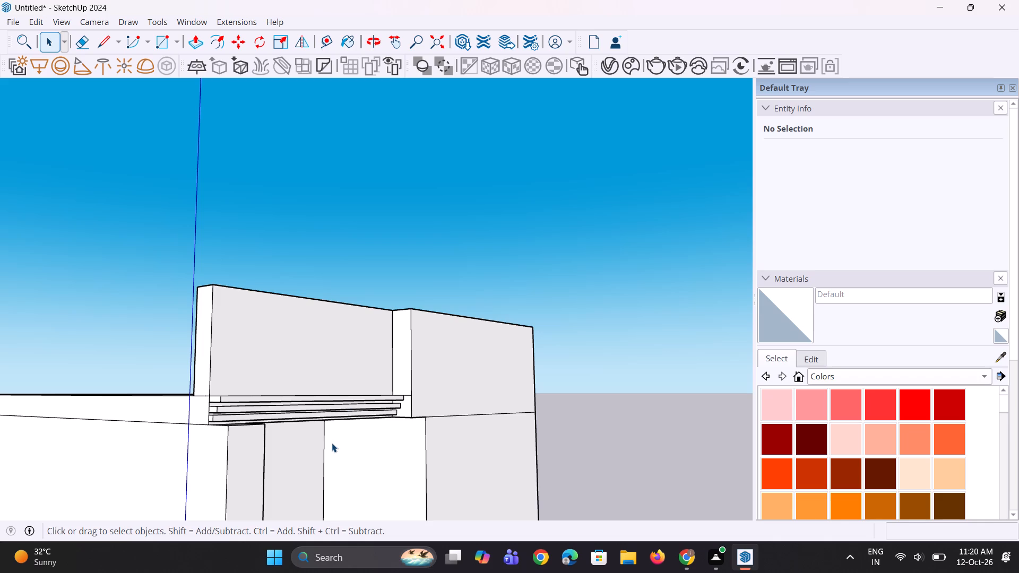
scroll(301, 411, "down", 10)
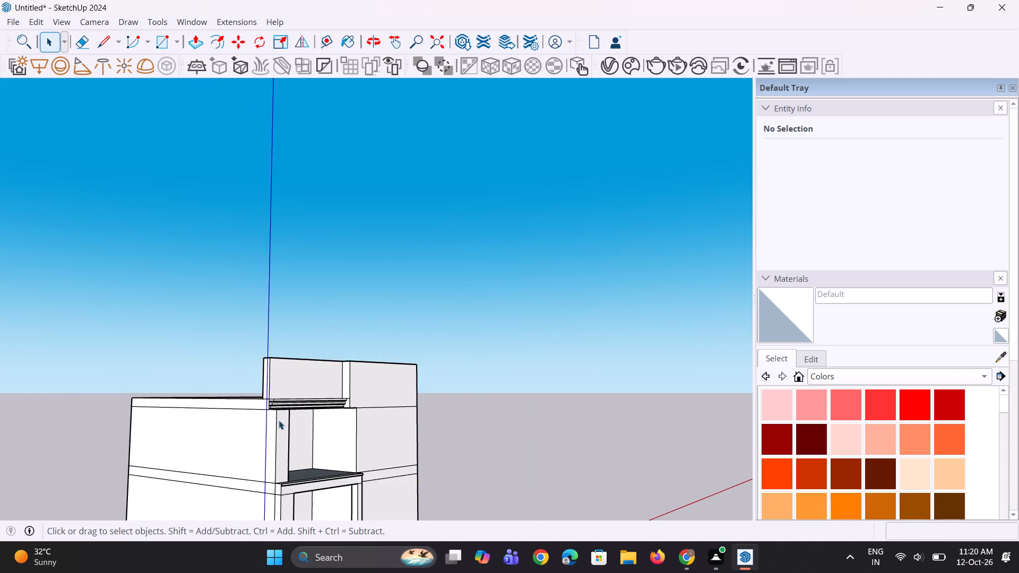
middle_click_drag(279, 420, 303, 492)
scroll(292, 459, "up", 11)
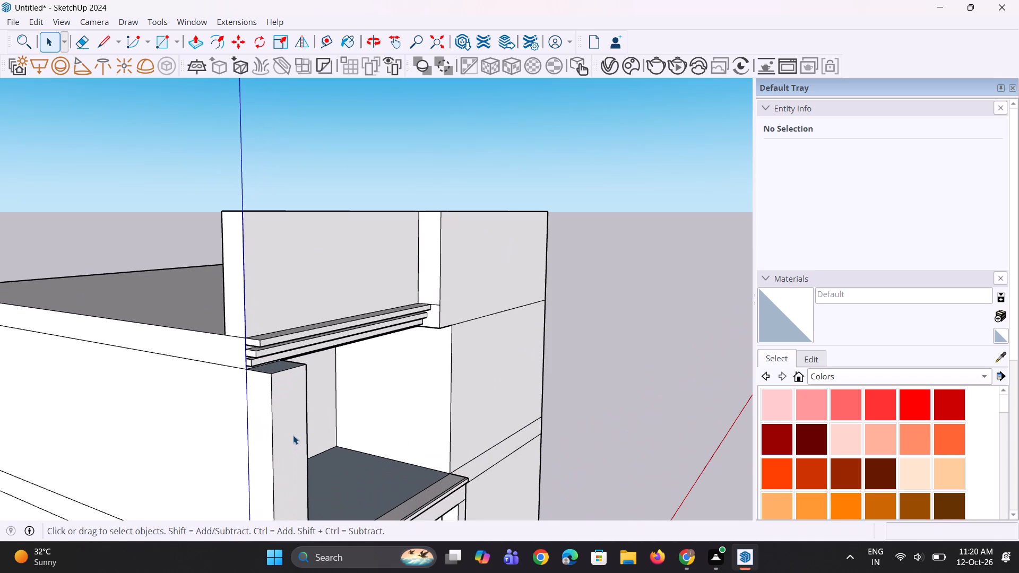
middle_click_drag(295, 434, 306, 434)
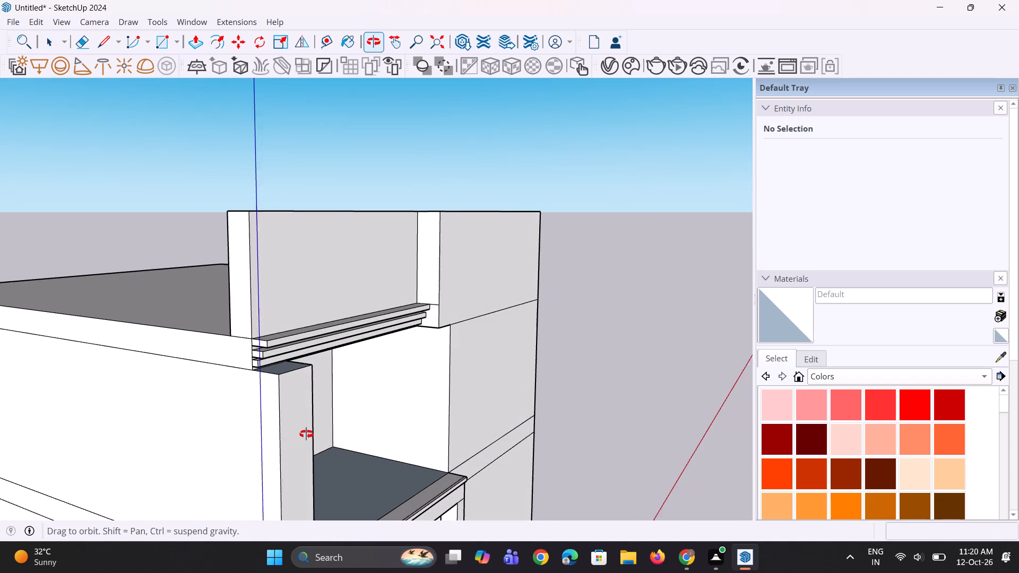
middle_click_drag(306, 434, 316, 432)
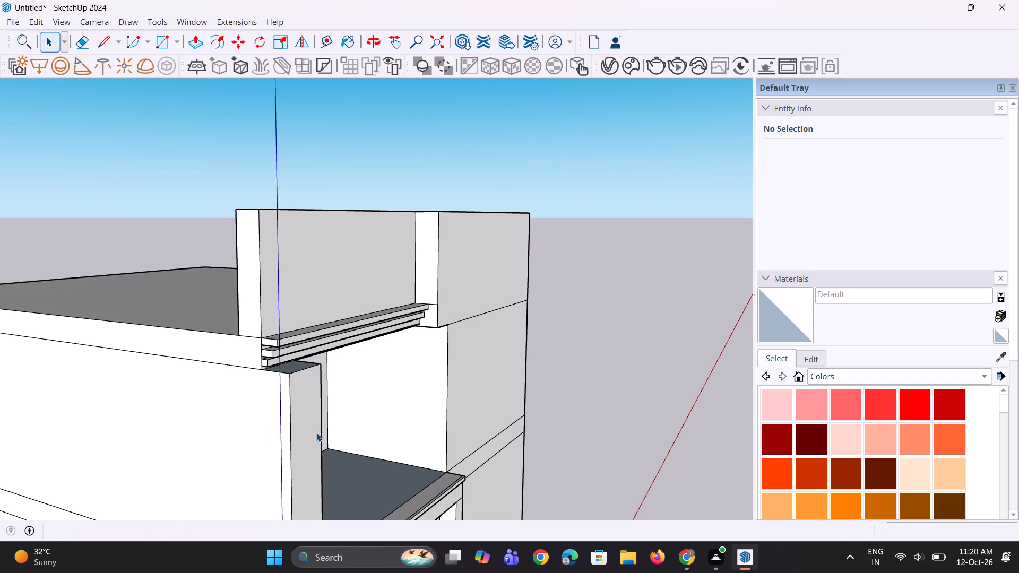
left_click(561, 332)
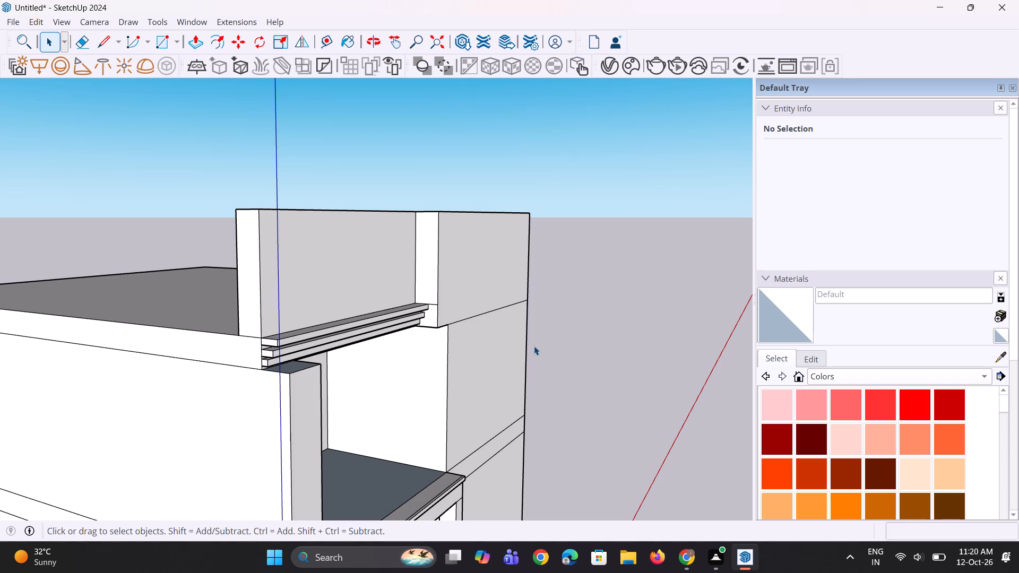
middle_click_drag(430, 375, 519, 381)
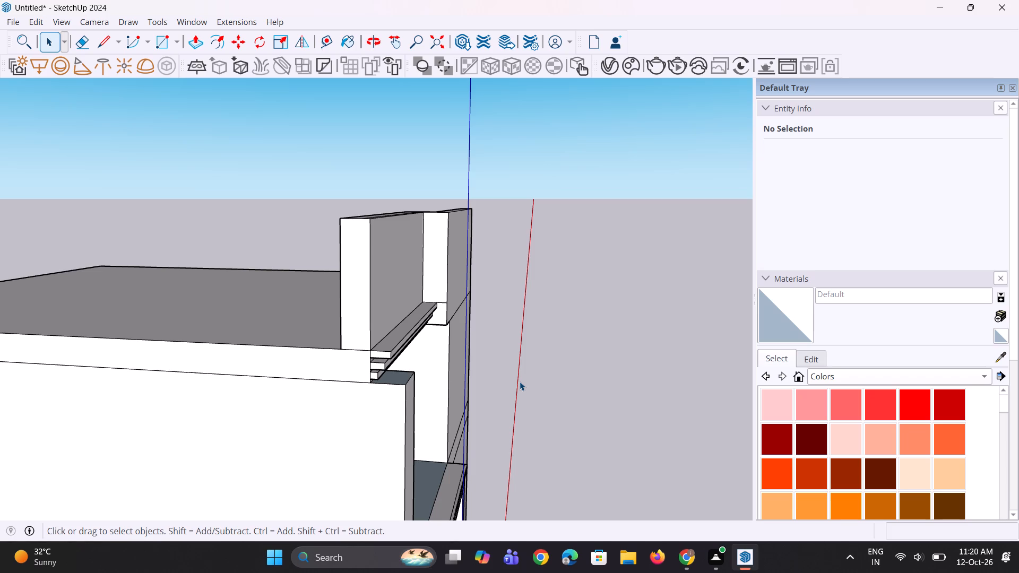
middle_click_drag(364, 362, 370, 364)
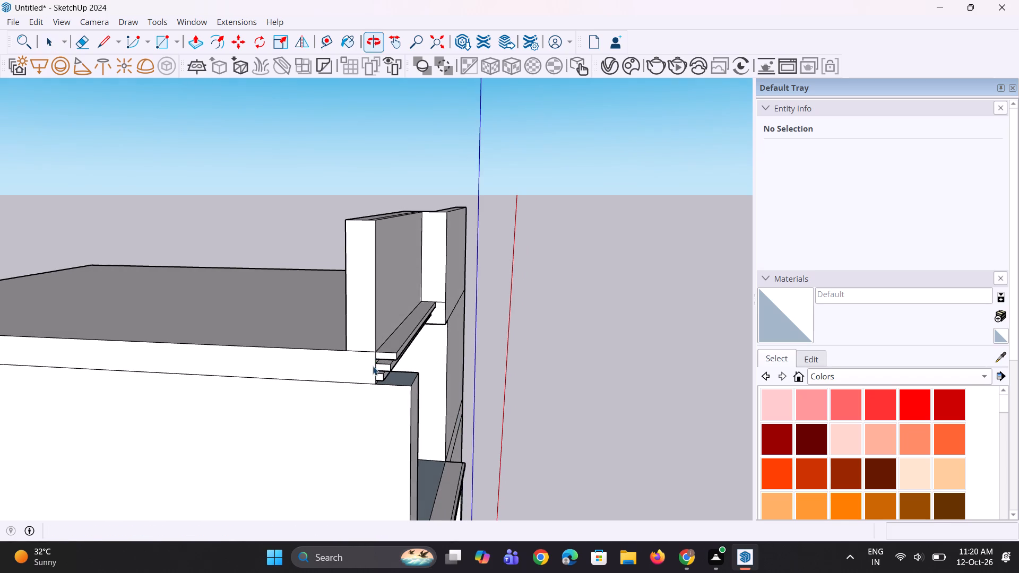
middle_click_drag(438, 447, 369, 427)
scroll(369, 427, "up", 2)
scroll(364, 394, "down", 4)
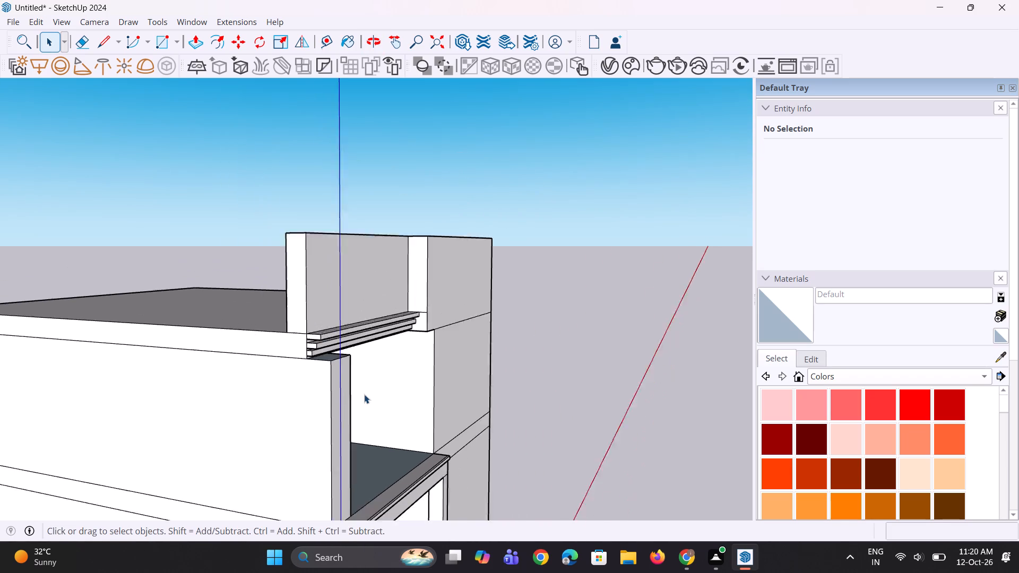
scroll(364, 394, "down", 9)
middle_click_drag(369, 397, 323, 414)
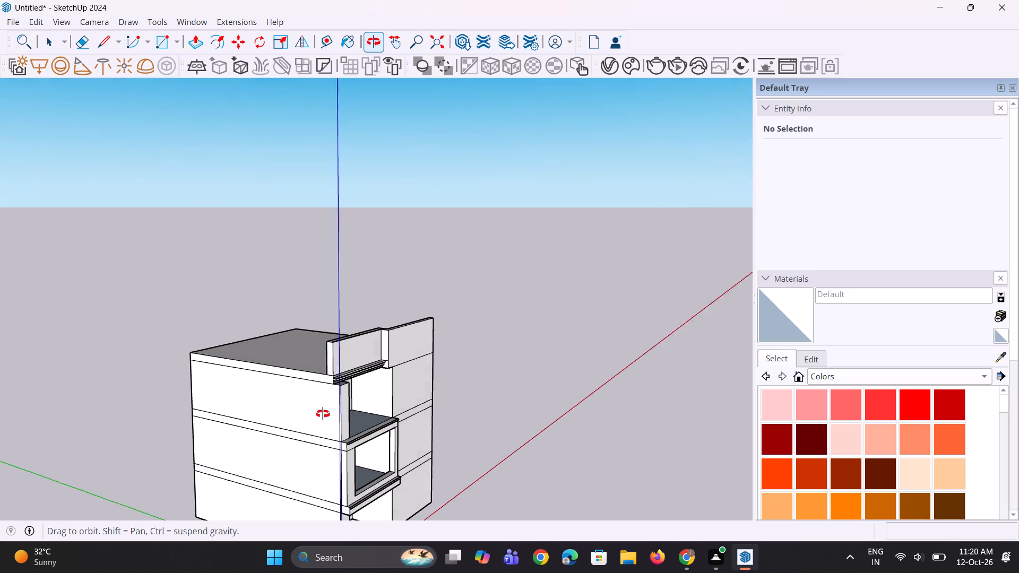
middle_click_drag(323, 414, 226, 423)
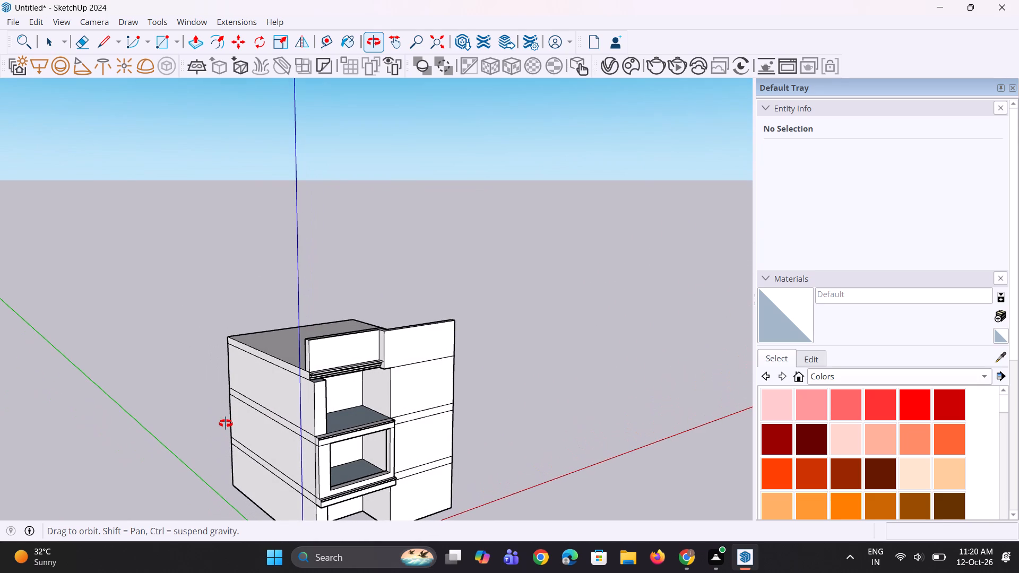
middle_click_drag(226, 423, 208, 404)
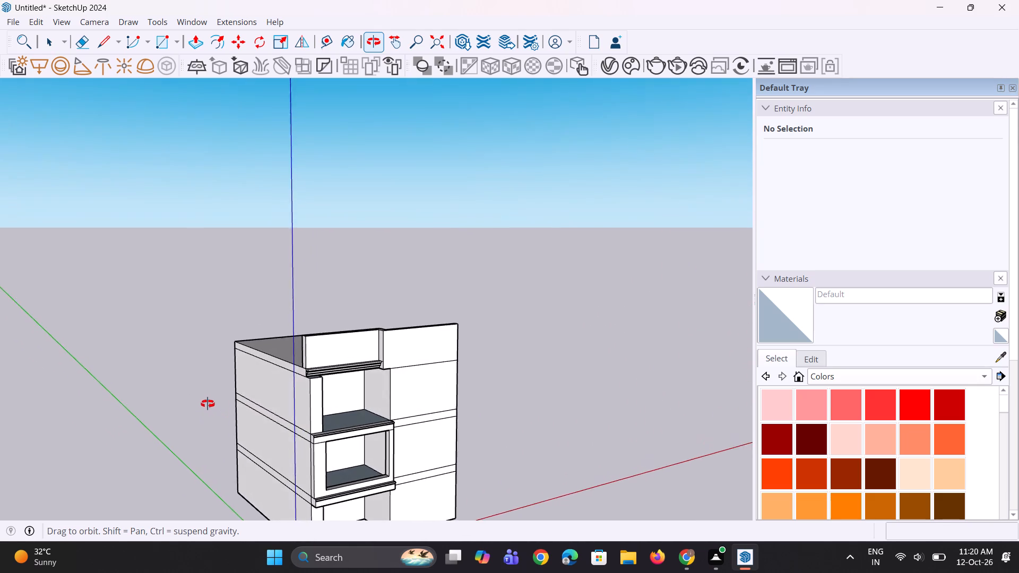
middle_click_drag(208, 404, 157, 377)
scroll(188, 348, "down", 3)
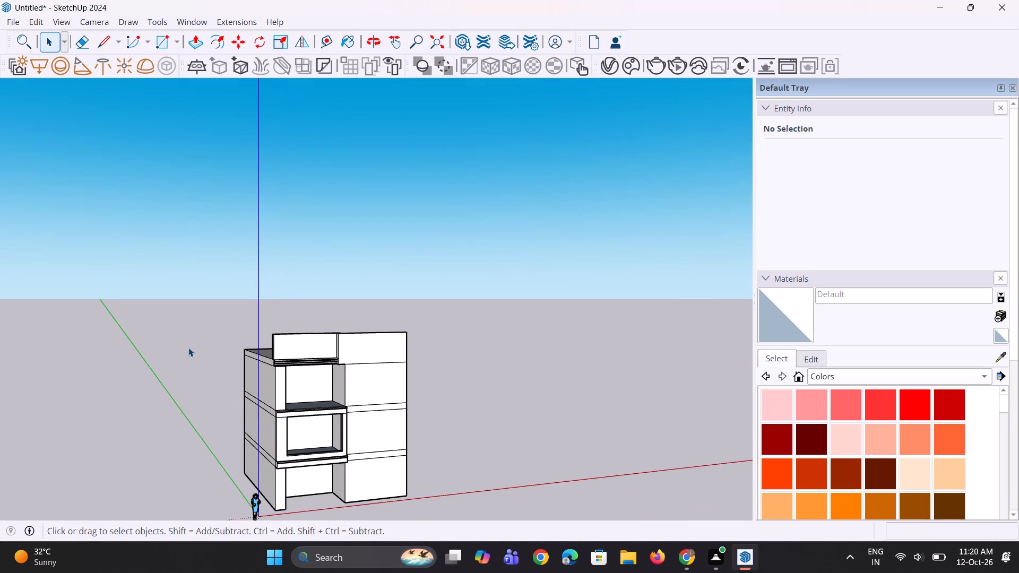
Pull the thin strip beneath the lowest roof-band lip outward about 4 3/16", flush with the lip's front face.
scroll(296, 374, "up", 5)
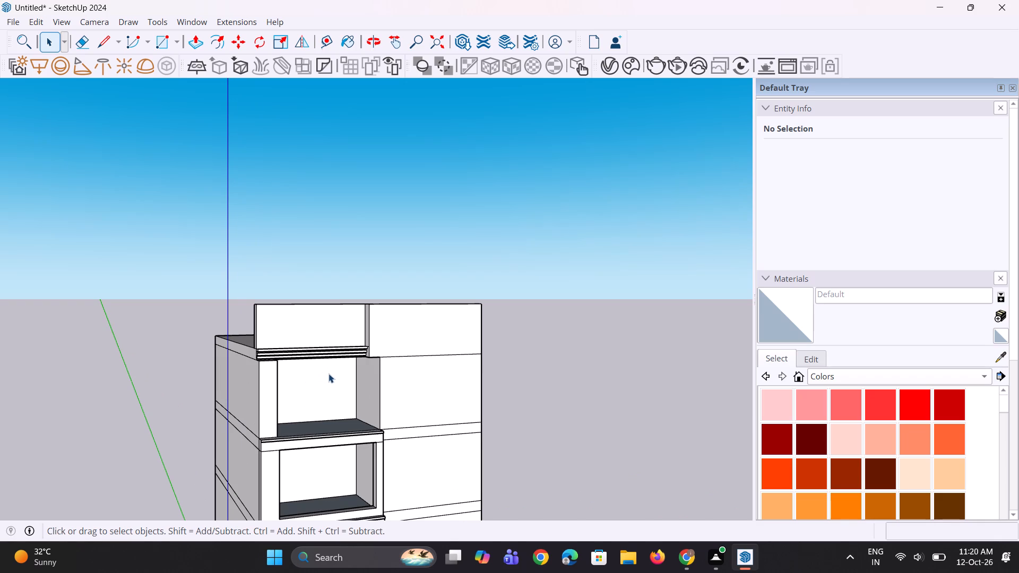
middle_click_drag(329, 374, 339, 380)
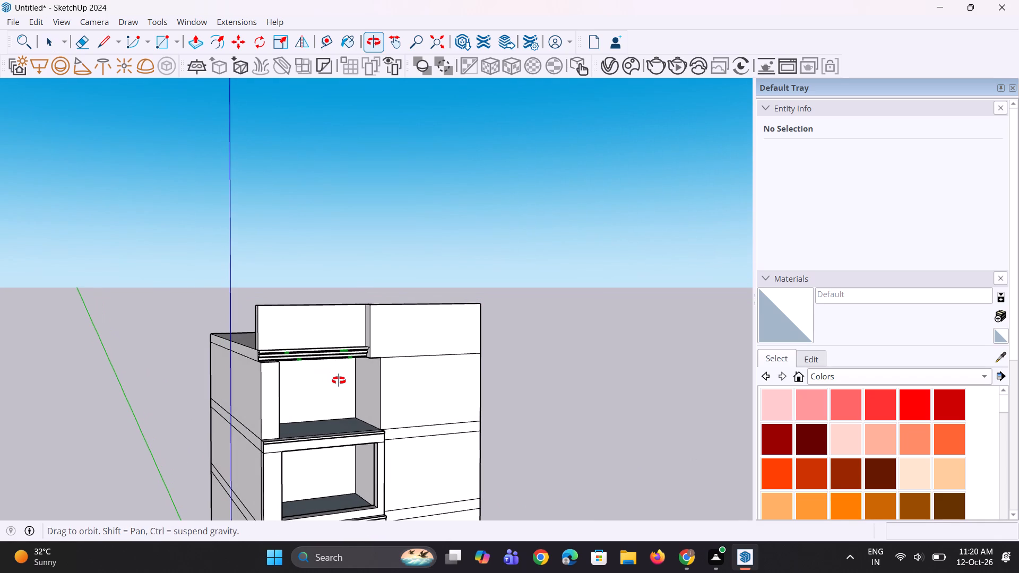
middle_click_drag(339, 380, 394, 425)
scroll(287, 374, "up", 4)
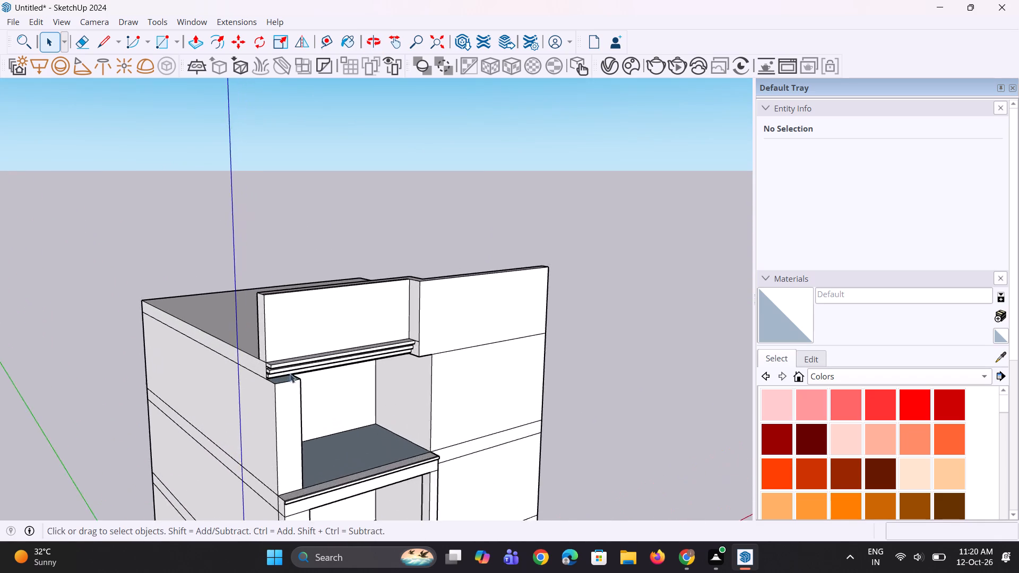
scroll(290, 374, "up", 10)
middle_click_drag(316, 384, 273, 343)
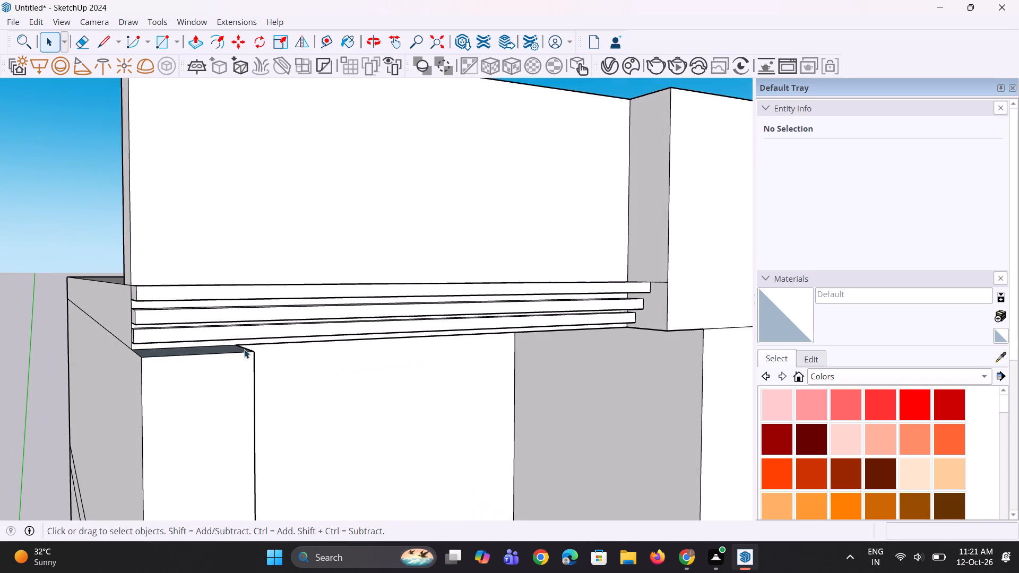
scroll(211, 351, "up", 3)
key("p")
middle_click_drag(241, 347, 241, 339)
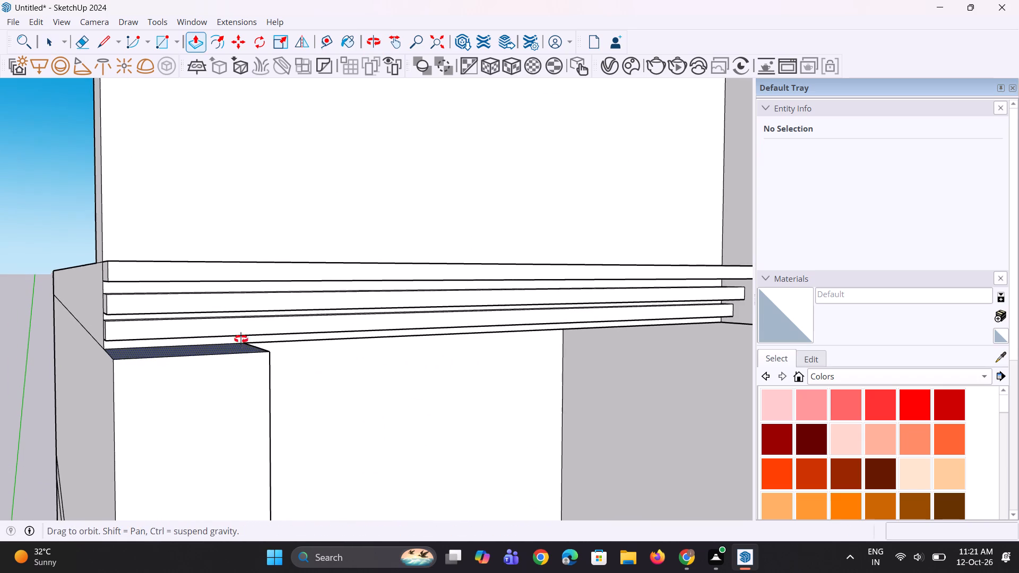
middle_click_drag(241, 339, 239, 326)
left_click(276, 331)
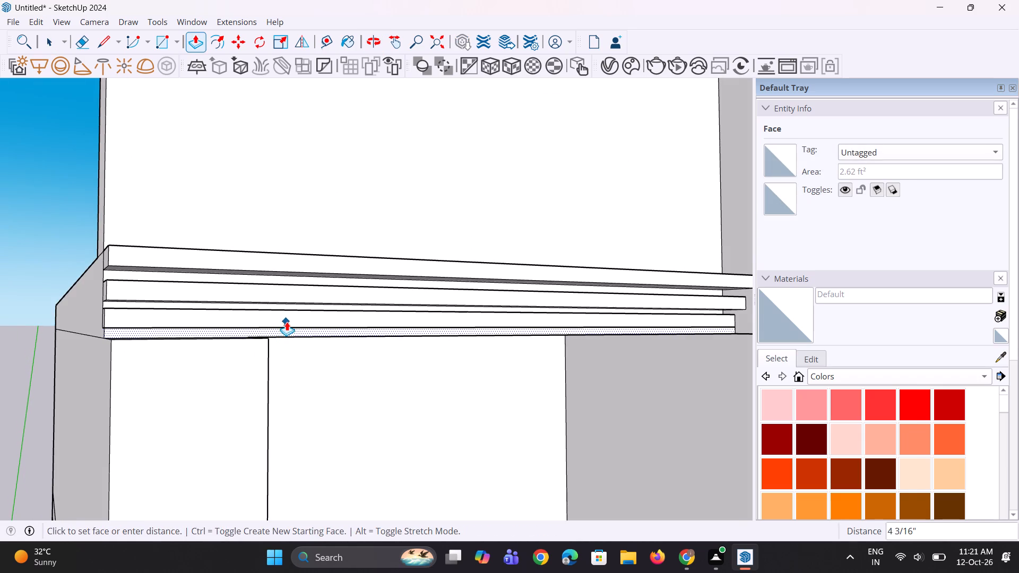
left_click(296, 317)
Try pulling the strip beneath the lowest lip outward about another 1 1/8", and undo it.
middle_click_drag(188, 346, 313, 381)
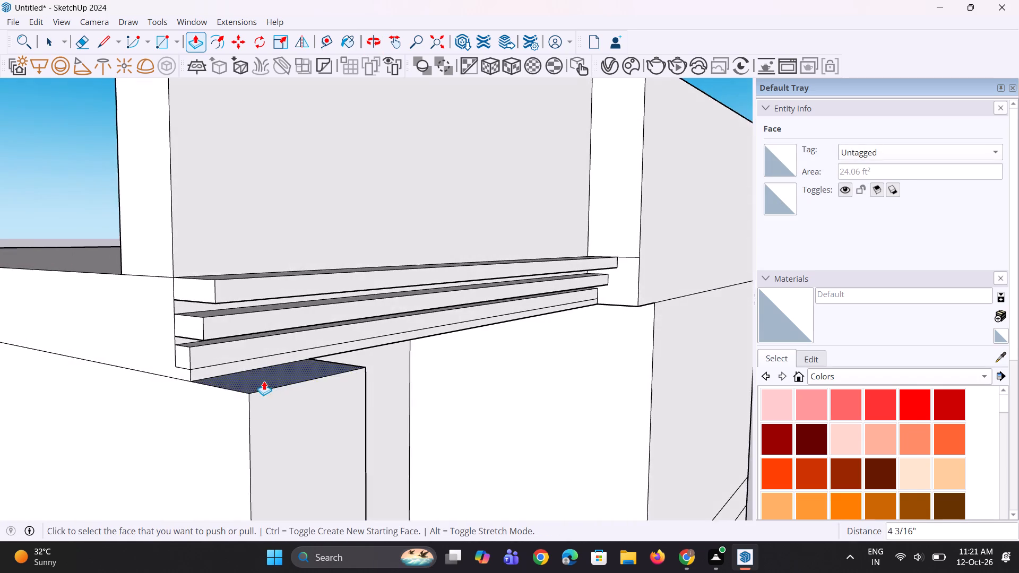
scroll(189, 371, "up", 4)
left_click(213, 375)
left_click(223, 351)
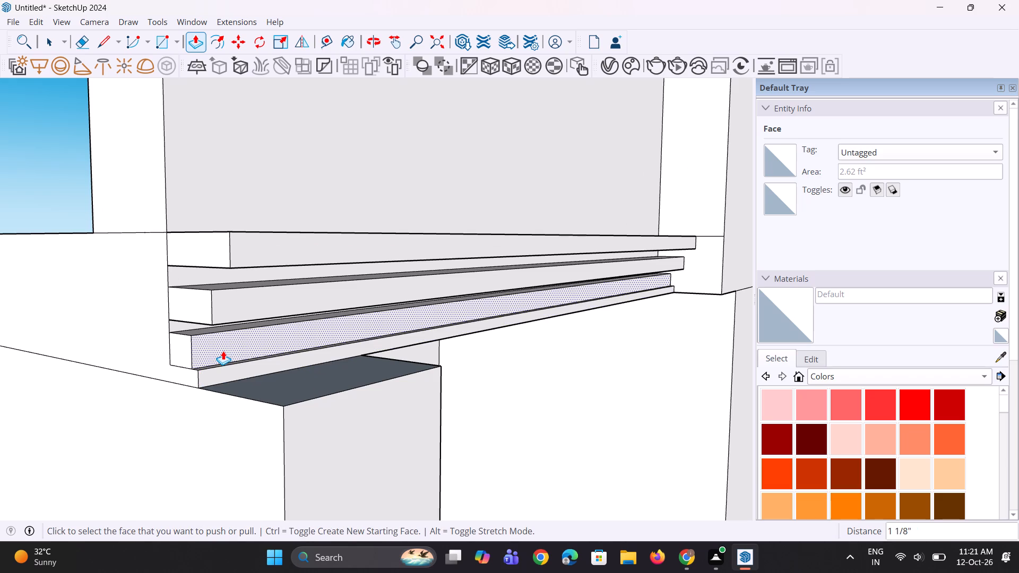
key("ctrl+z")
Erase the seam lines between the lowest lip and the strip beneath it on the front and end faces.
scroll(205, 371, "up", 3)
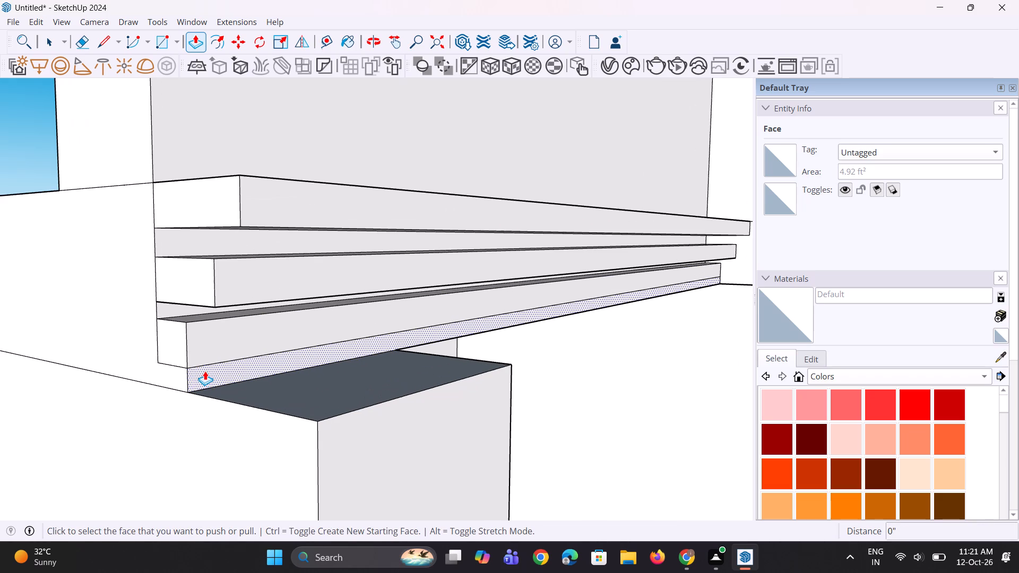
middle_click(205, 371)
key("e")
left_click(218, 362)
scroll(169, 369, "down", 5)
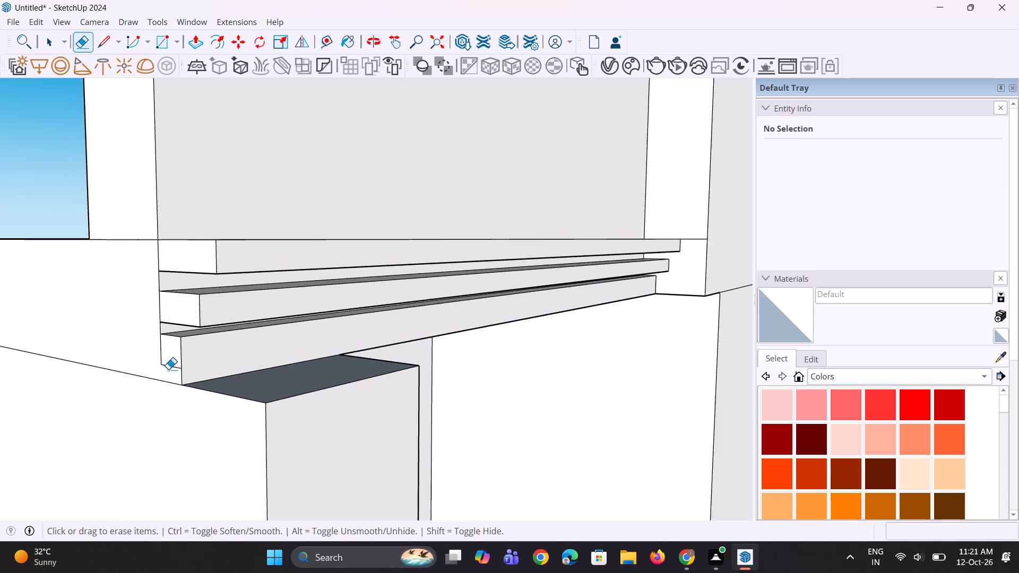
scroll(180, 367, "down", 5)
middle_click_drag(212, 373, 156, 378)
scroll(145, 377, "up", 6)
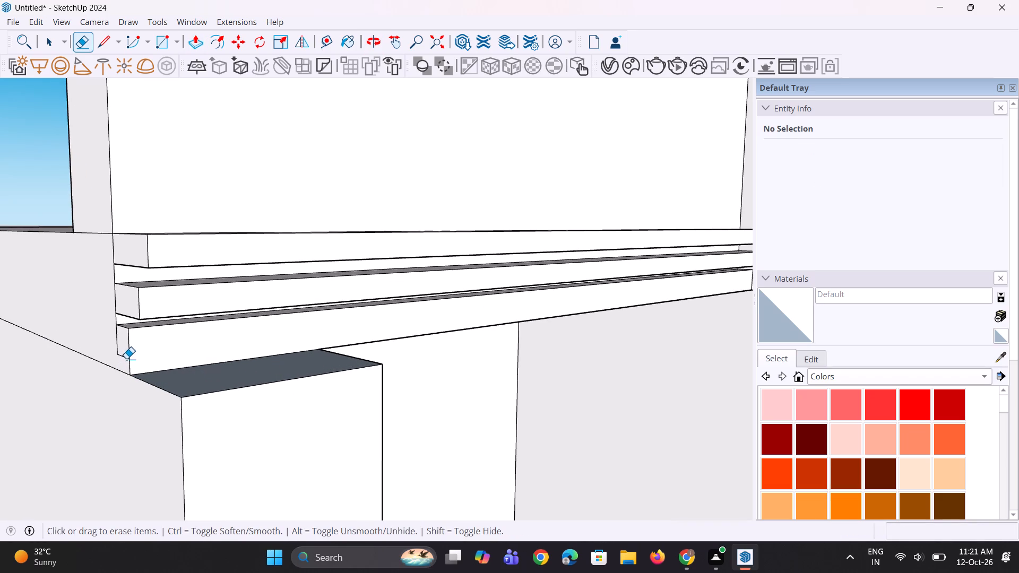
left_click(126, 357)
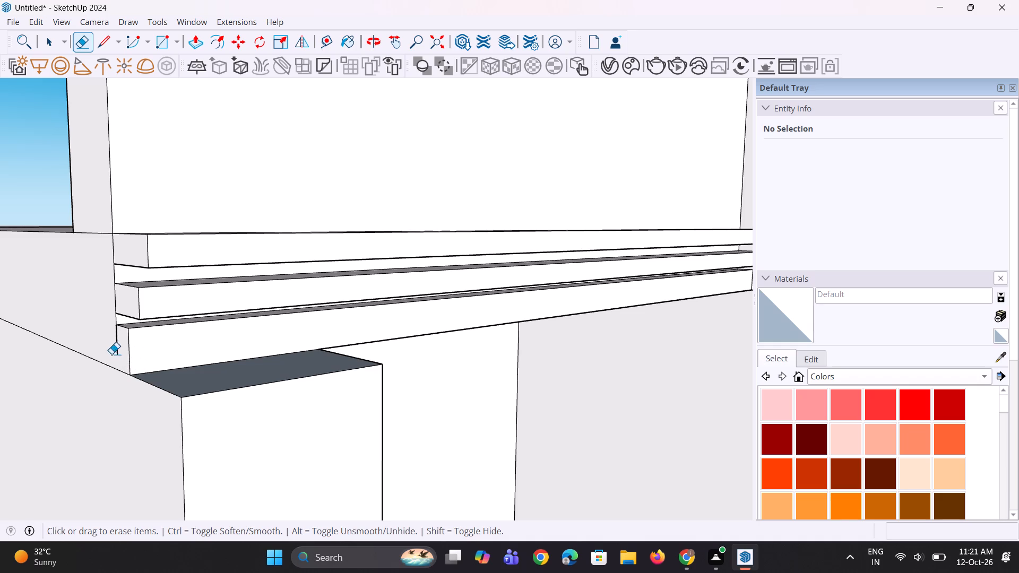
Erase the leftover vertical line at the end face of the lowest roof-band lip.
left_click(118, 350)
Pull the lowest lip's front face outward 1' 3", flush with the front of the balcony frame below.
key("p")
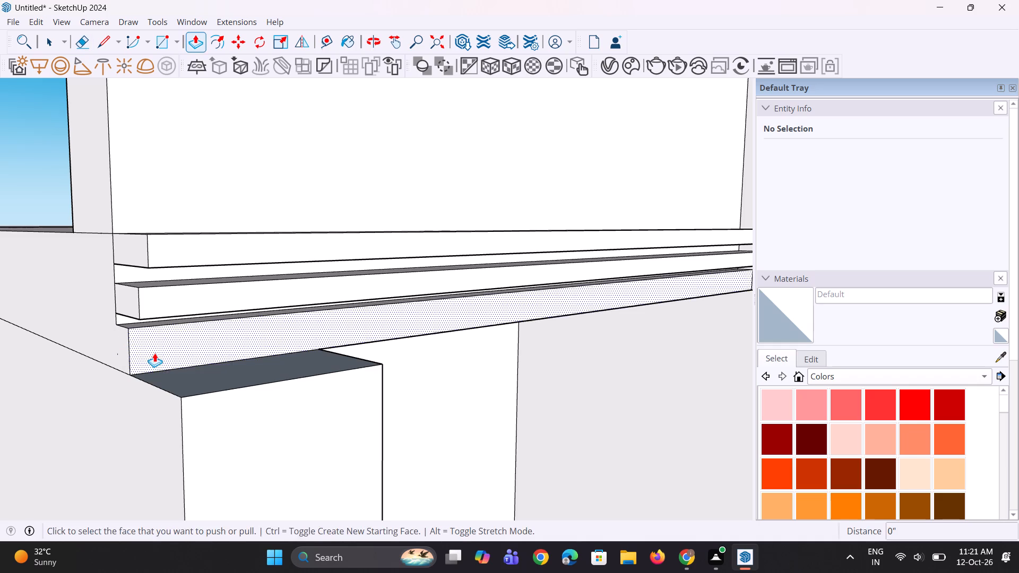
left_click(155, 352)
left_click(194, 431)
Examine the widened lowest lip and the two thinner lips above it from the front and side.
scroll(192, 429, "down", 6)
middle_click_drag(399, 428, 299, 428)
scroll(299, 428, "up", 1)
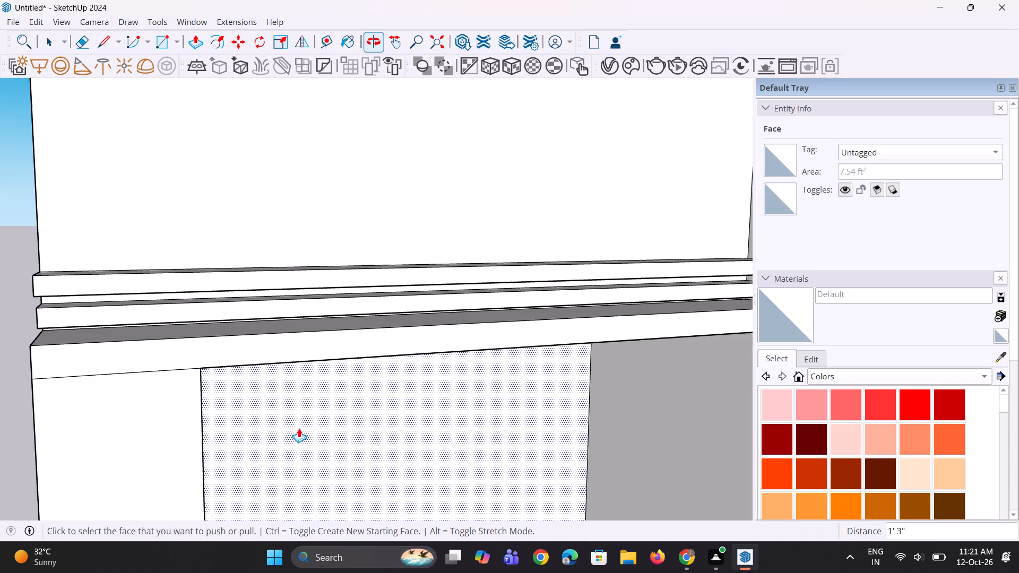
scroll(299, 428, "down", 9)
middle_click_drag(300, 418, 300, 398)
scroll(204, 362, "up", 3)
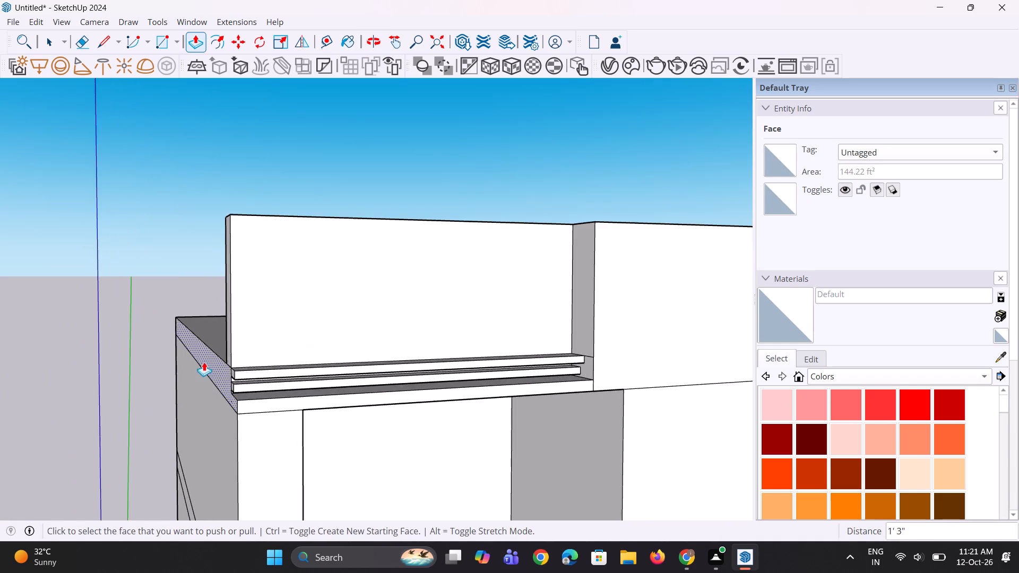
middle_click_drag(222, 377, 334, 393)
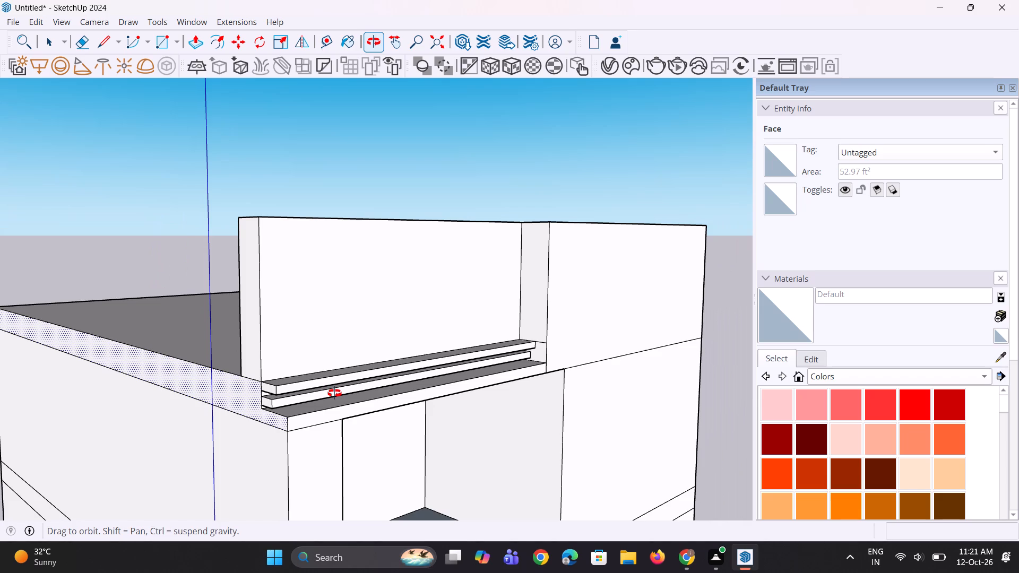
middle_click_drag(334, 393, 307, 363)
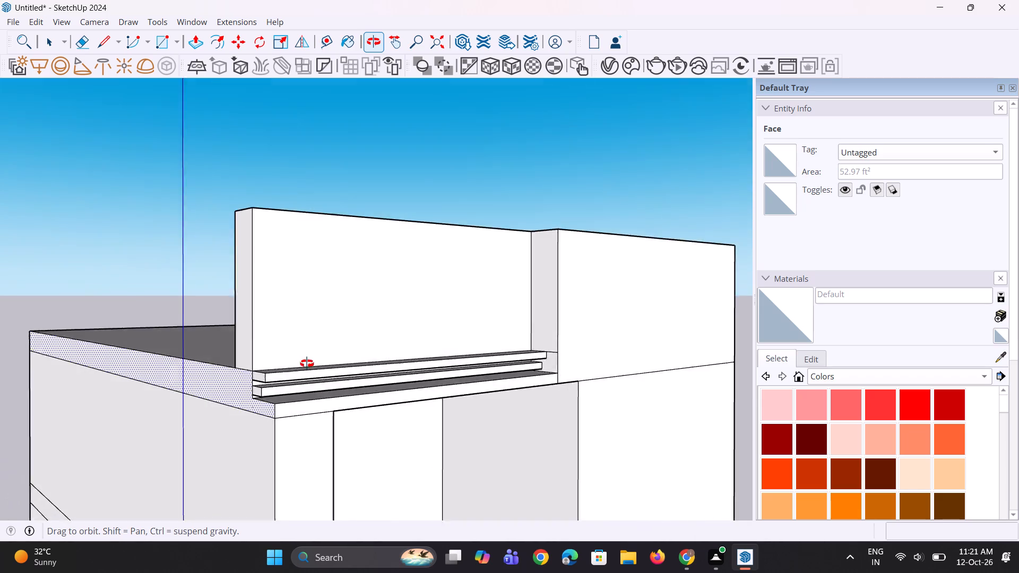
middle_click_drag(307, 363, 271, 349)
scroll(271, 349, "up", 1)
scroll(271, 349, "down", 4)
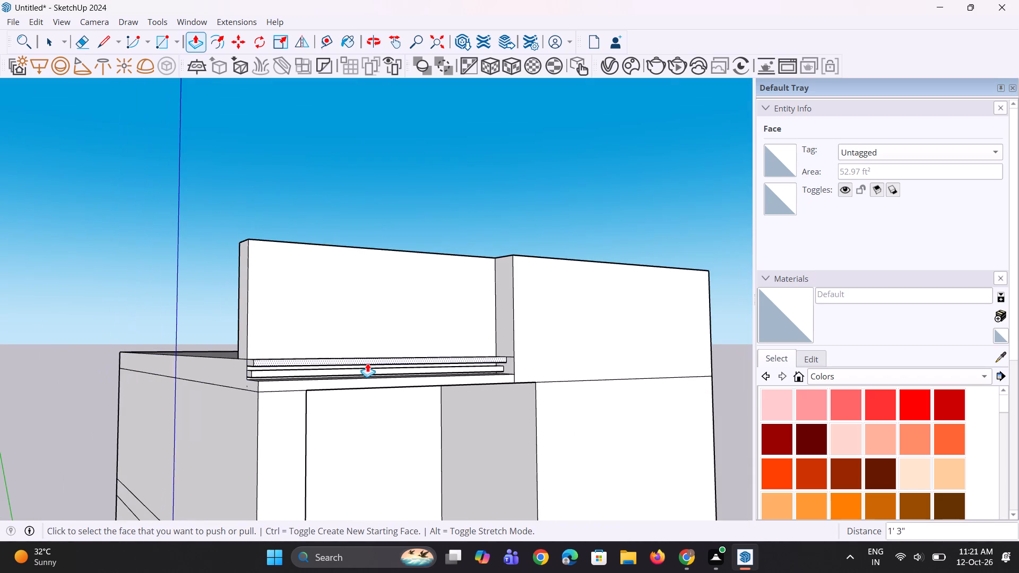
Draw 3 7/8" vertical lines across the fronts of the upper two lips, near their ends beside the projecting parapet block.
middle_click_drag(362, 369, 307, 411)
scroll(521, 324, "up", 5)
key("space")
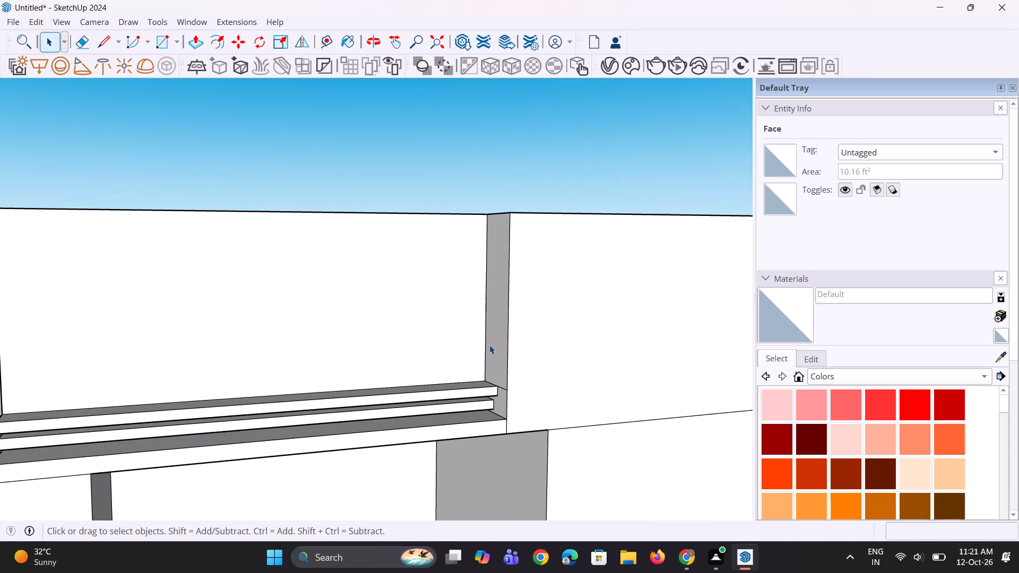
scroll(483, 358, "up", 3)
key("l")
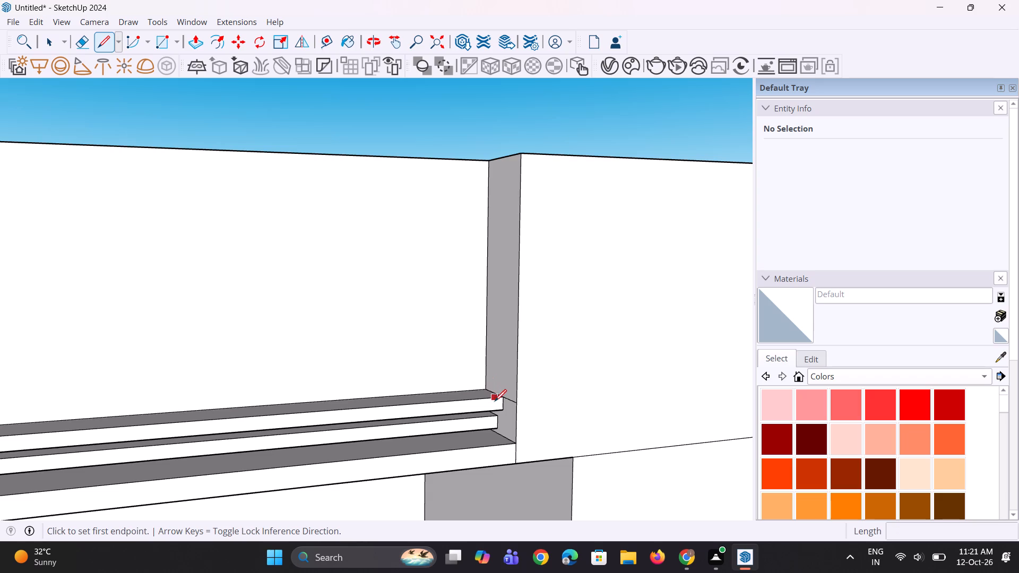
left_click(476, 410)
left_click(472, 398)
scroll(464, 462, "up", 6)
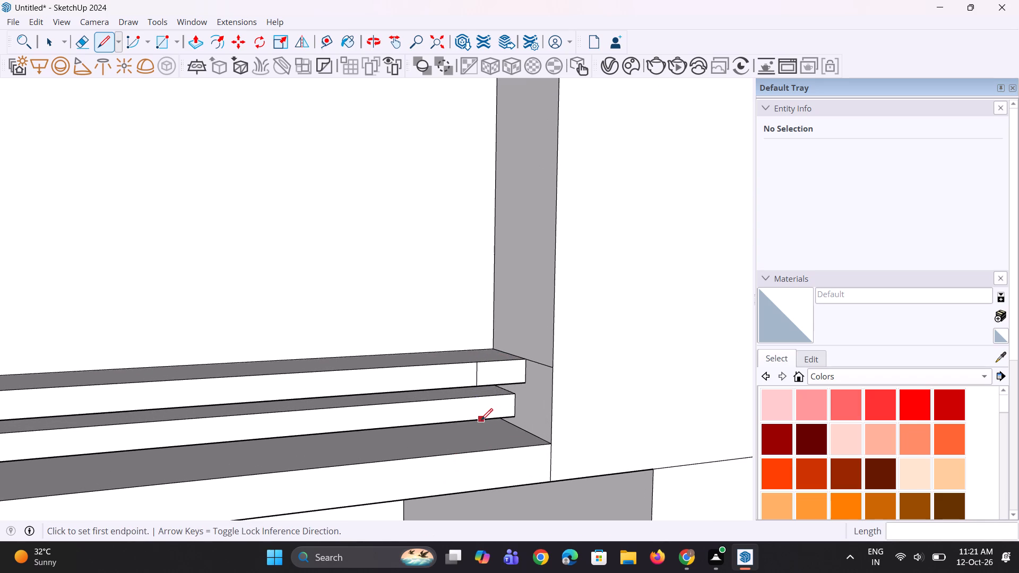
left_click(479, 420)
left_click(476, 397)
Pull the short end segments of the upper two lips outward 7 15/16" beside the projecting parapet block.
key("p")
left_click(493, 372)
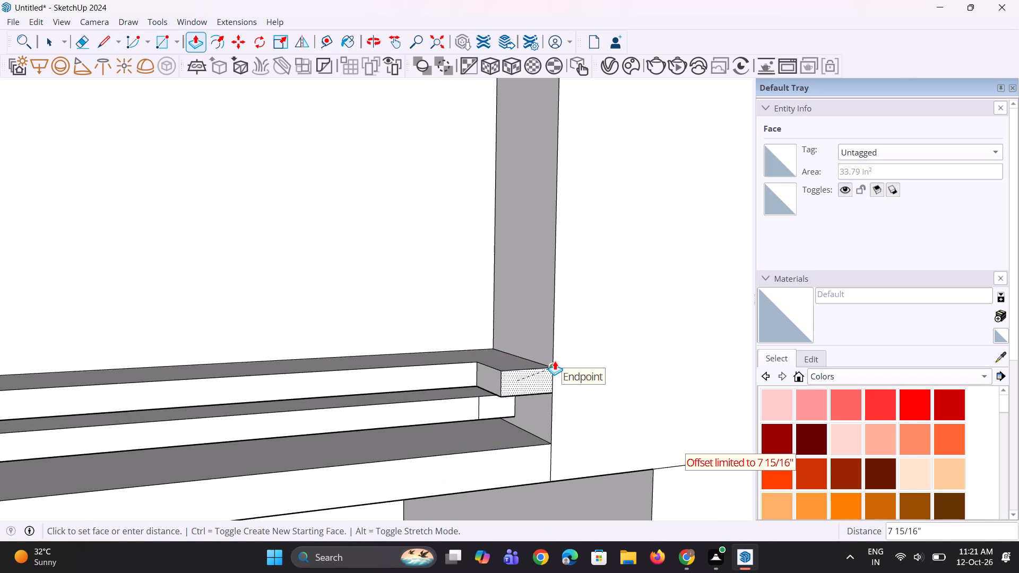
left_click(549, 395)
double_click(503, 410)
Pull the top lip's end segment outward another 7 1/4" beyond the projecting parapet wall, and push its front face back slightly.
middle_click_drag(539, 416, 495, 431)
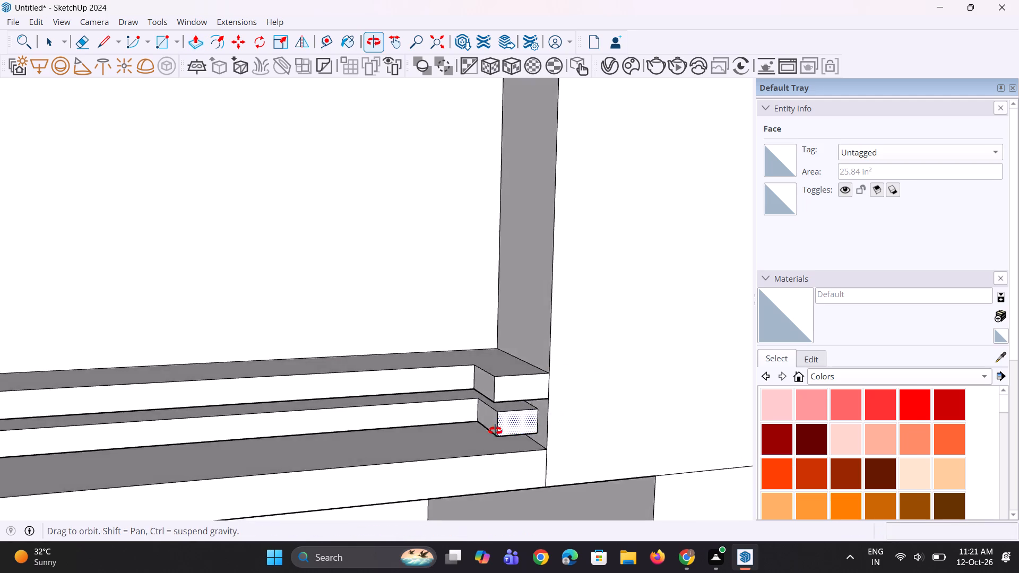
middle_click_drag(495, 431, 404, 443)
left_click(482, 405)
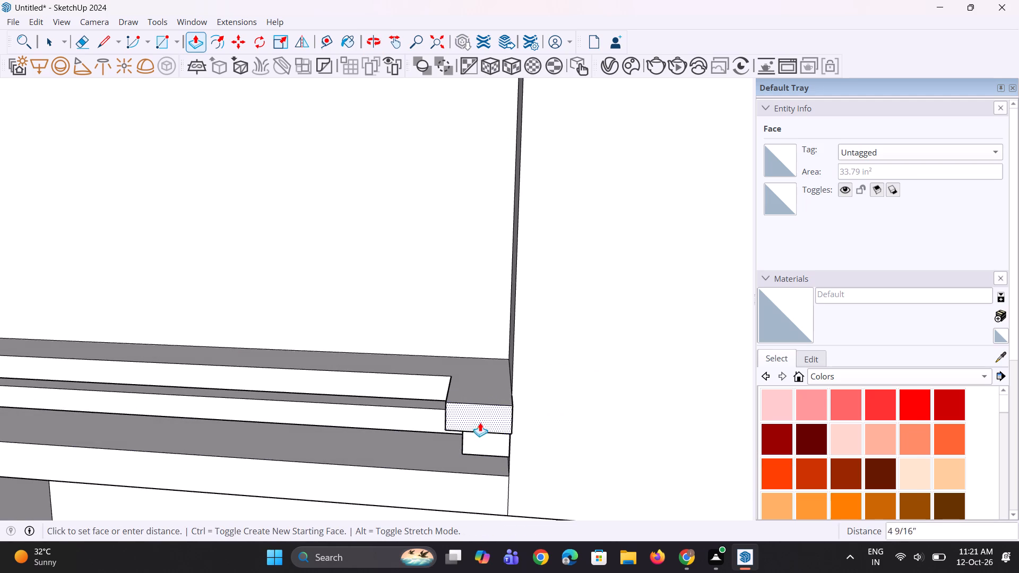
left_click(479, 423)
middle_click_drag(523, 457, 369, 428)
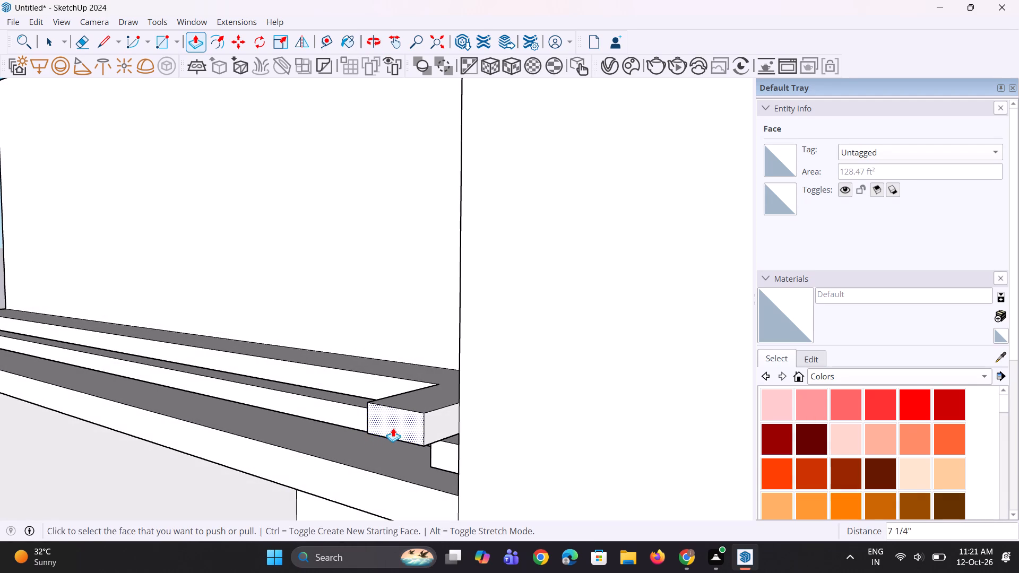
left_click(395, 427)
left_click(403, 423)
Extend the top lip's end segment sideways 16' 4 3/4" along the front of the projecting parapet block.
left_click(436, 426)
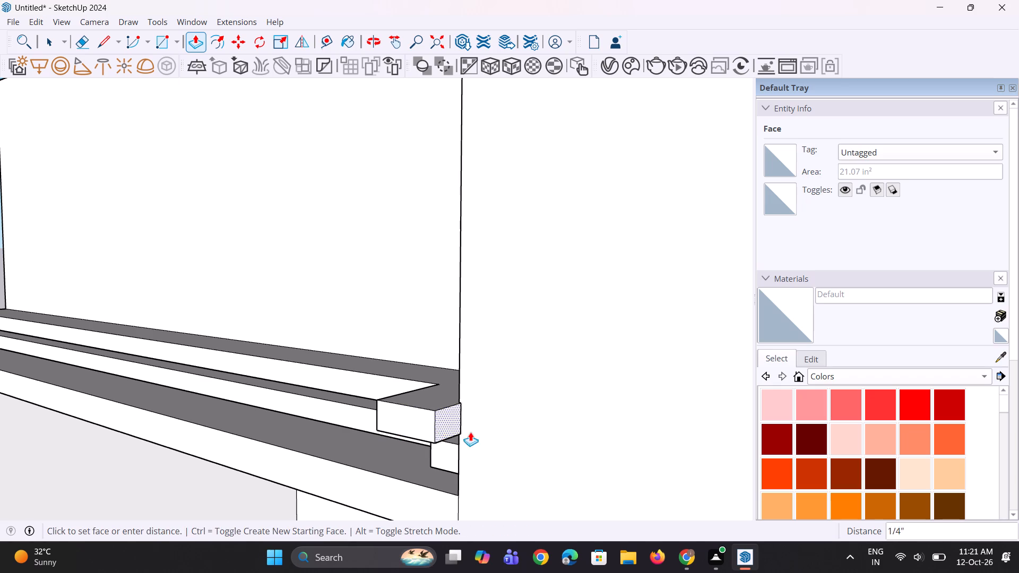
scroll(477, 416, "down", 19)
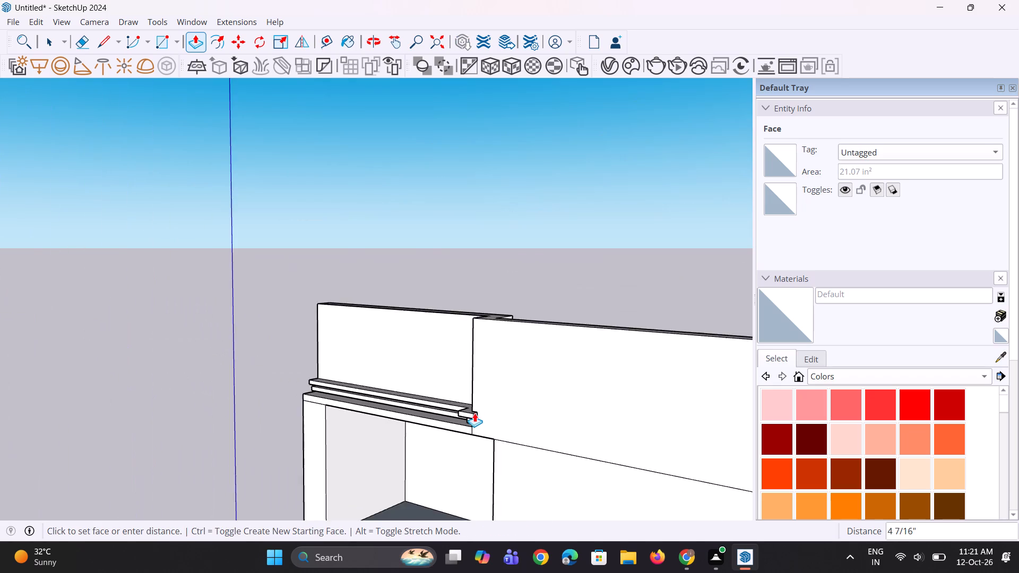
scroll(474, 413, "down", 9)
left_click(595, 419)
Pull the second lip's end segment outward 3 1/4", and slightly further past the projecting parapet wall's front face.
middle_click_drag(389, 458, 418, 386)
scroll(430, 400, "up", 18)
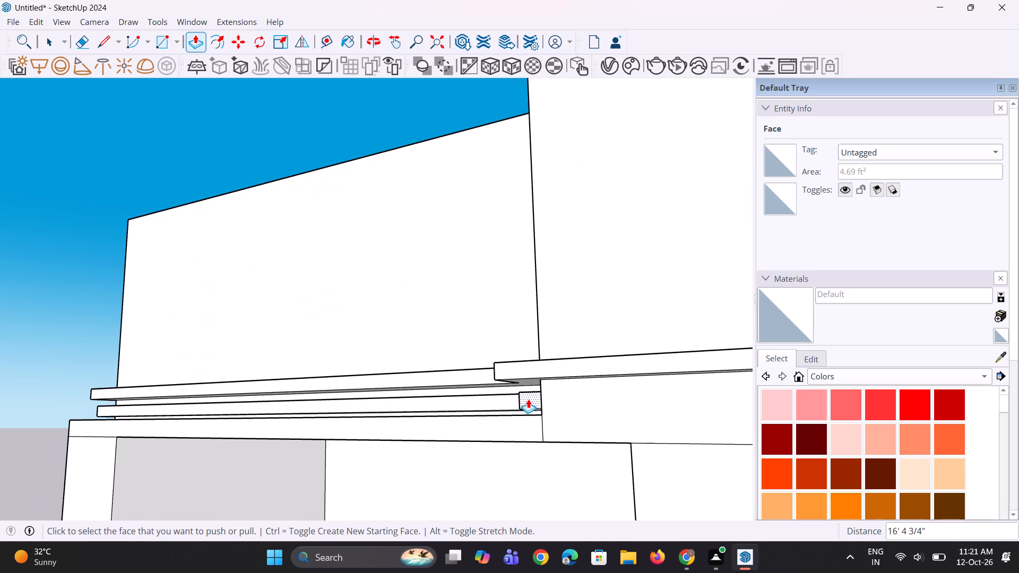
left_click(520, 399)
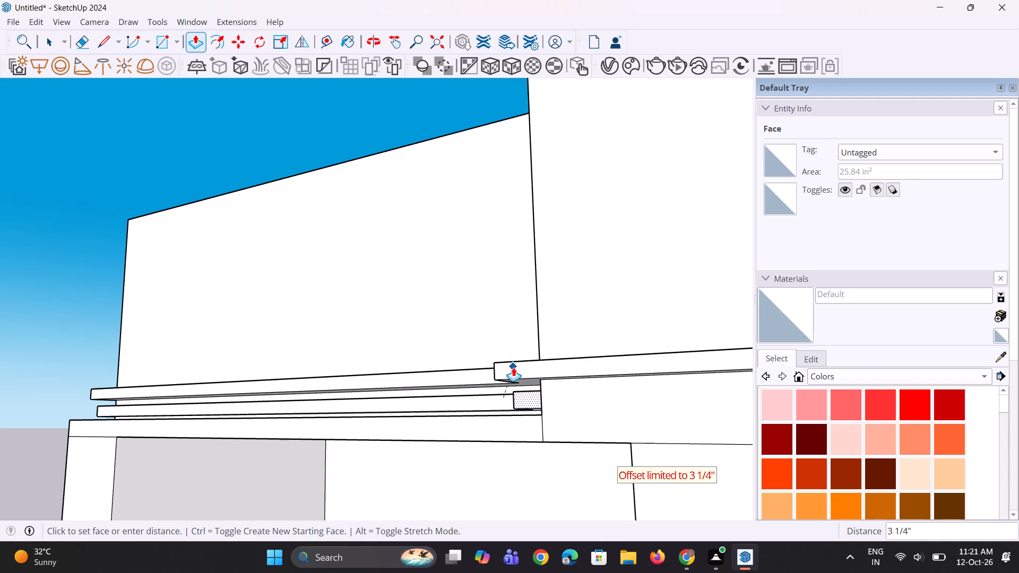
left_click(515, 370)
middle_click_drag(530, 413, 504, 446)
scroll(500, 428, "up", 5)
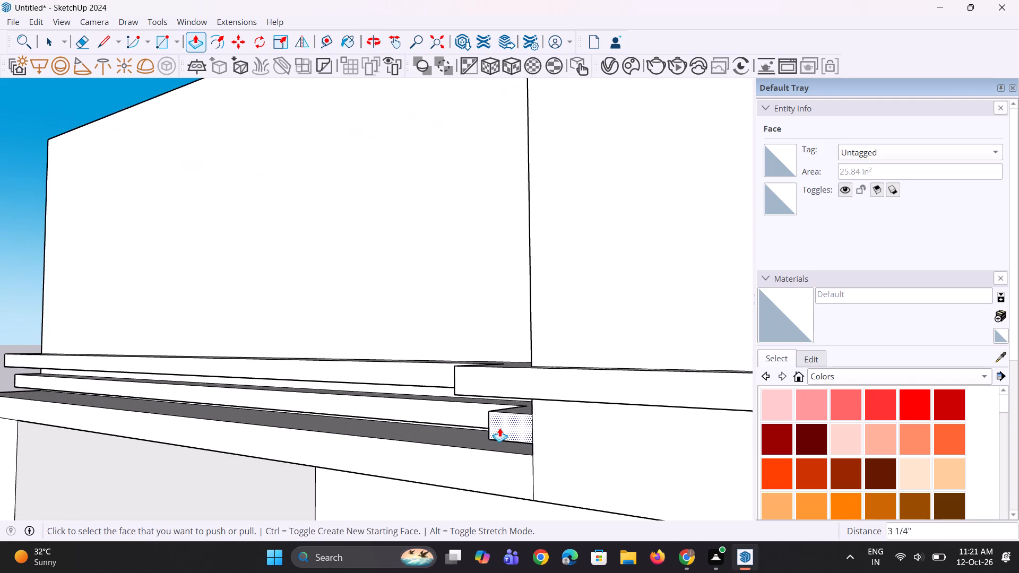
left_click(499, 428)
left_click(488, 433)
Extend the second lip's end segment sideways 16' 4 3/4" along the parapet block, matching the top lip's length.
middle_click_drag(512, 437, 490, 445)
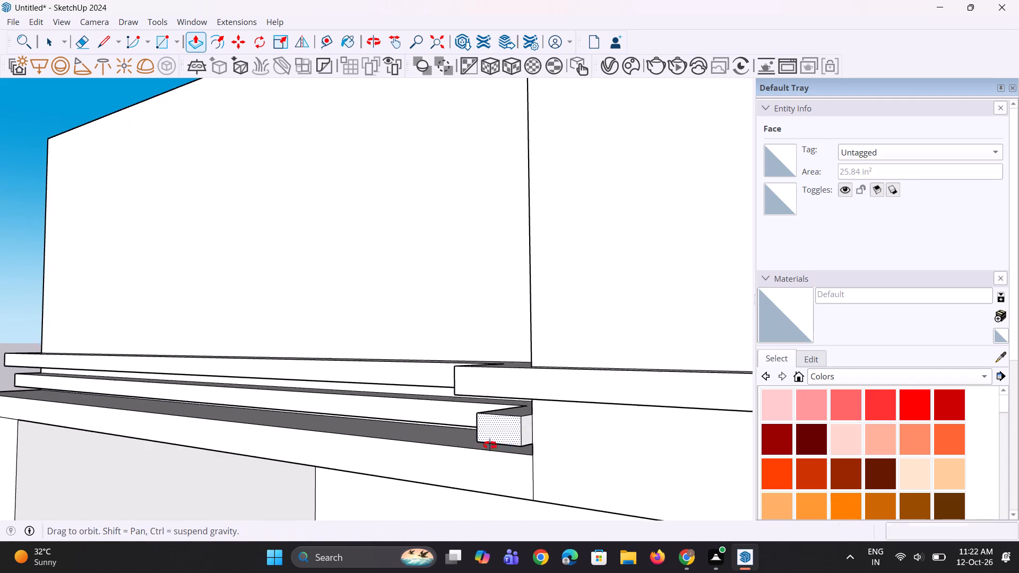
middle_click_drag(490, 445, 473, 450)
left_click(521, 438)
scroll(539, 445, "down", 7)
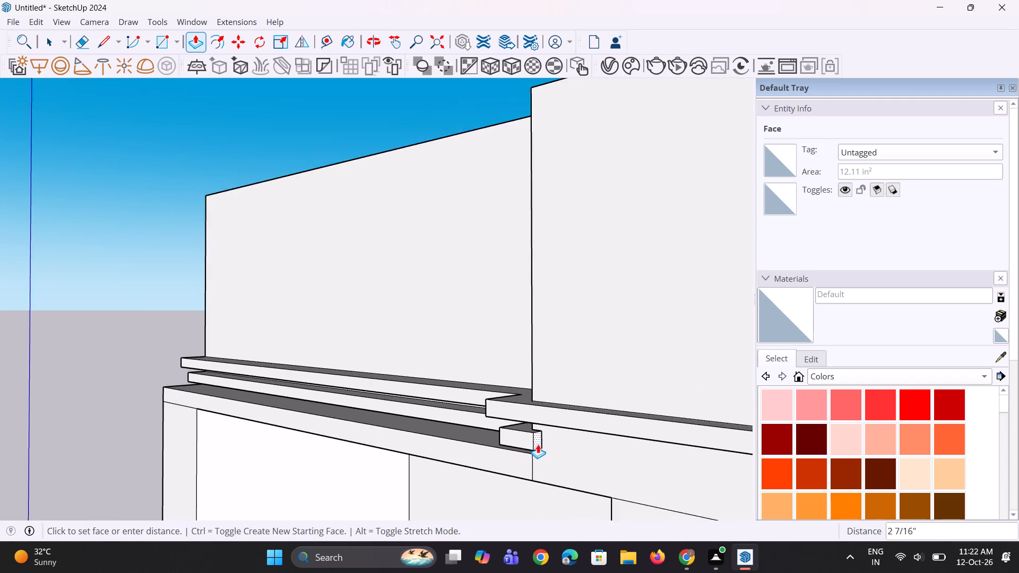
scroll(538, 444, "down", 15)
scroll(629, 458, "down", 7)
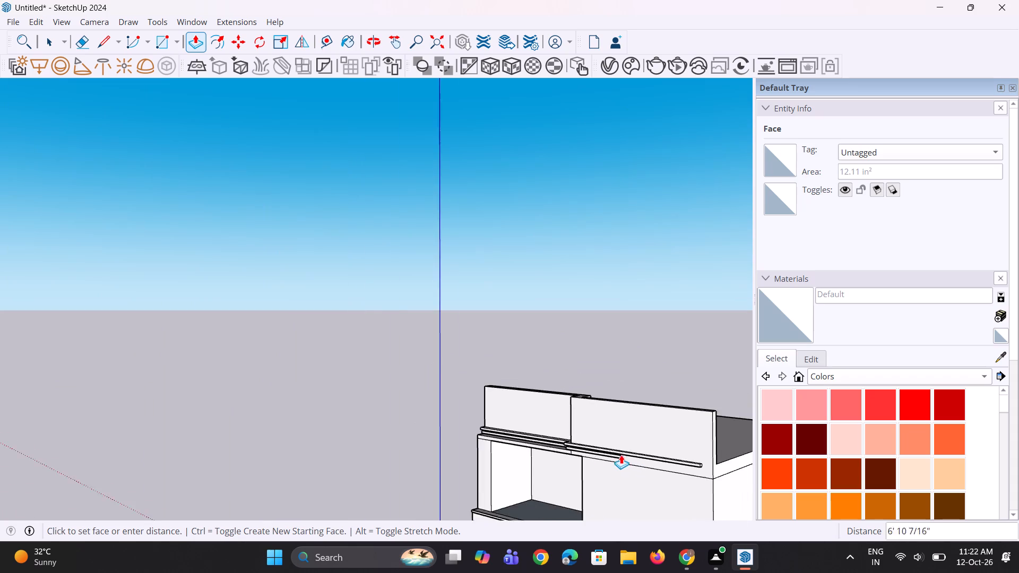
scroll(621, 455, "down", 3)
left_click(677, 458)
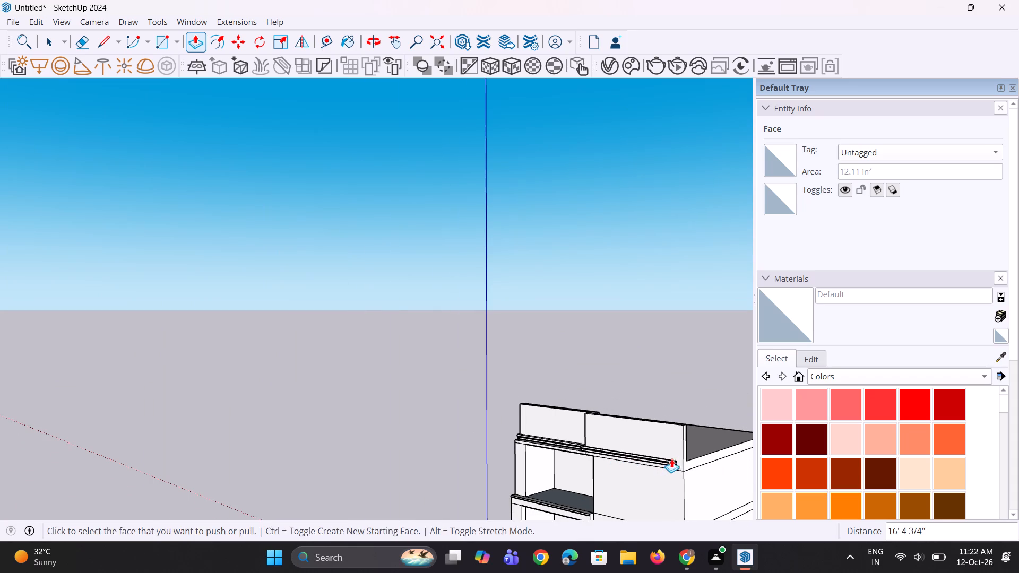
Examine the extended lips within the whole building from the front.
middle_click_drag(533, 483, 629, 479)
scroll(571, 389, "down", 6)
middle_click_drag(547, 418, 578, 419)
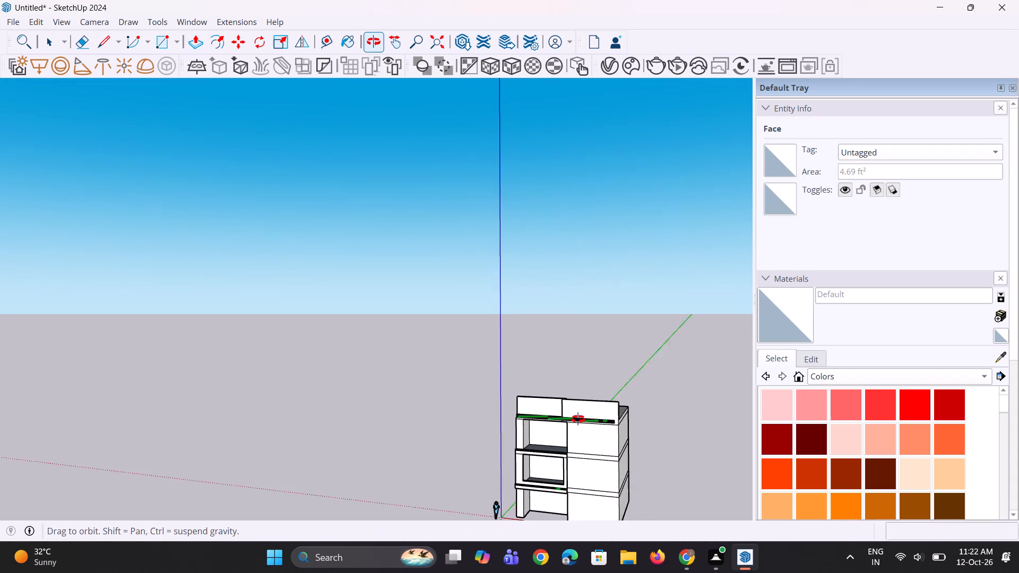
middle_click_drag(578, 419, 578, 419)
scroll(566, 456, "up", 15)
scroll(513, 404, "down", 6)
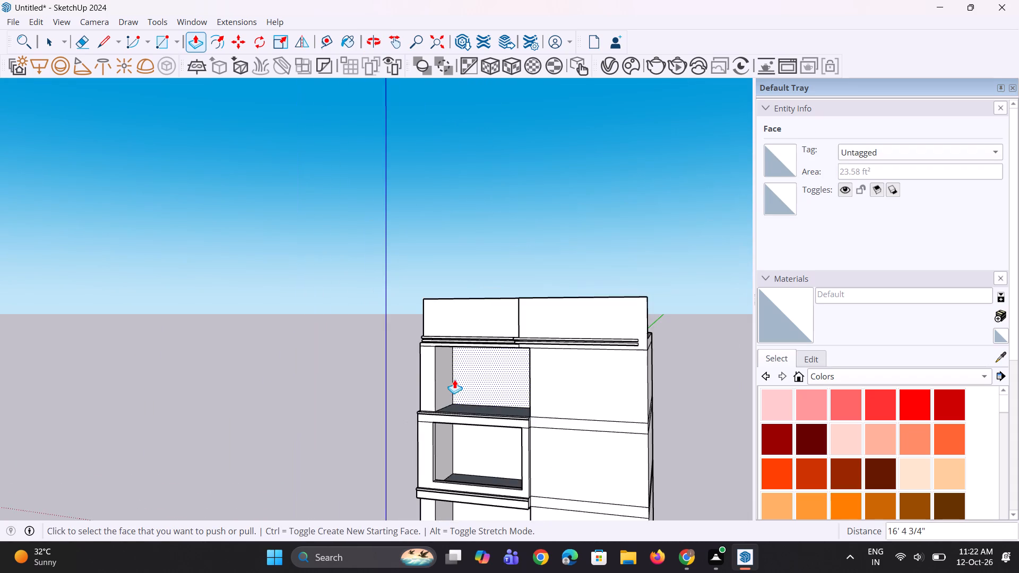
scroll(454, 379, "down", 11)
middle_click_drag(457, 443, 565, 420)
scroll(498, 422, "up", 5)
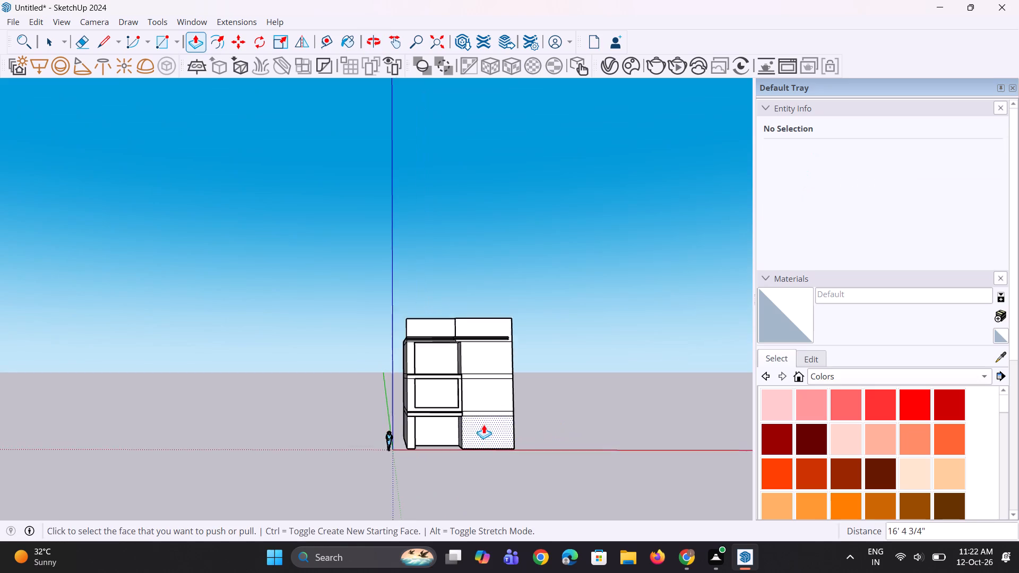
scroll(470, 428, "up", 9)
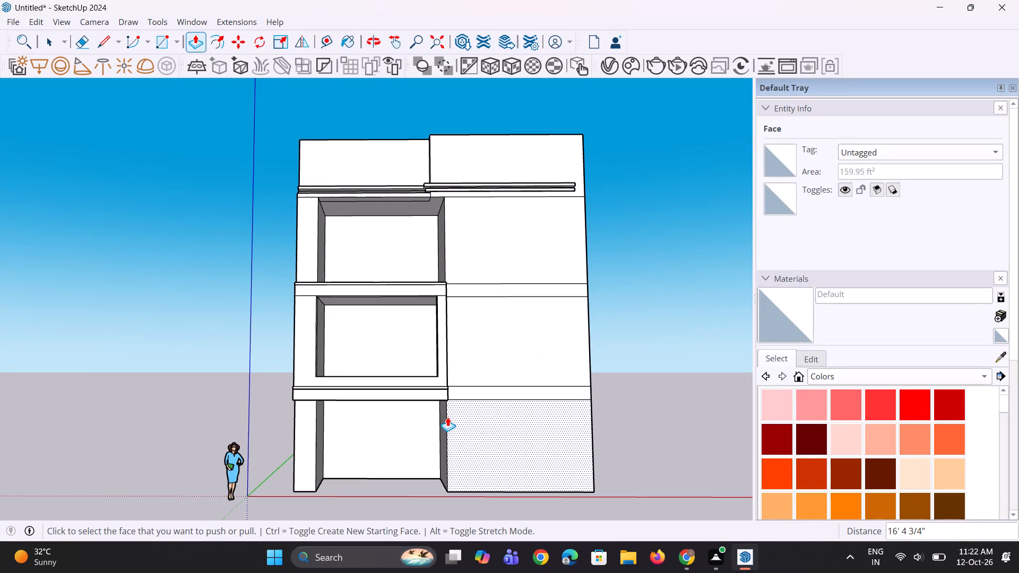
scroll(413, 382, "up", 5)
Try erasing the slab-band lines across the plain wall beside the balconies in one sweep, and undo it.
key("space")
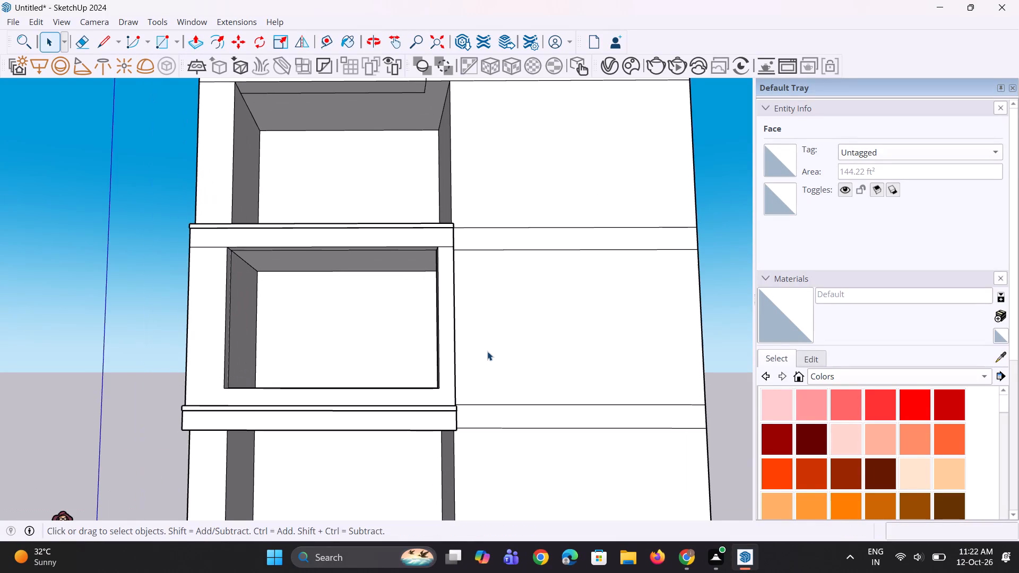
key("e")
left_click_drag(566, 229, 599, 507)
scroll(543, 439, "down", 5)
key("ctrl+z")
Erase the four horizontal lines of the upper and lower slab bands on the plain wall beside the balconies.
middle_click_drag(532, 451, 500, 509, "ctrl")
scroll(533, 355, "up", 8)
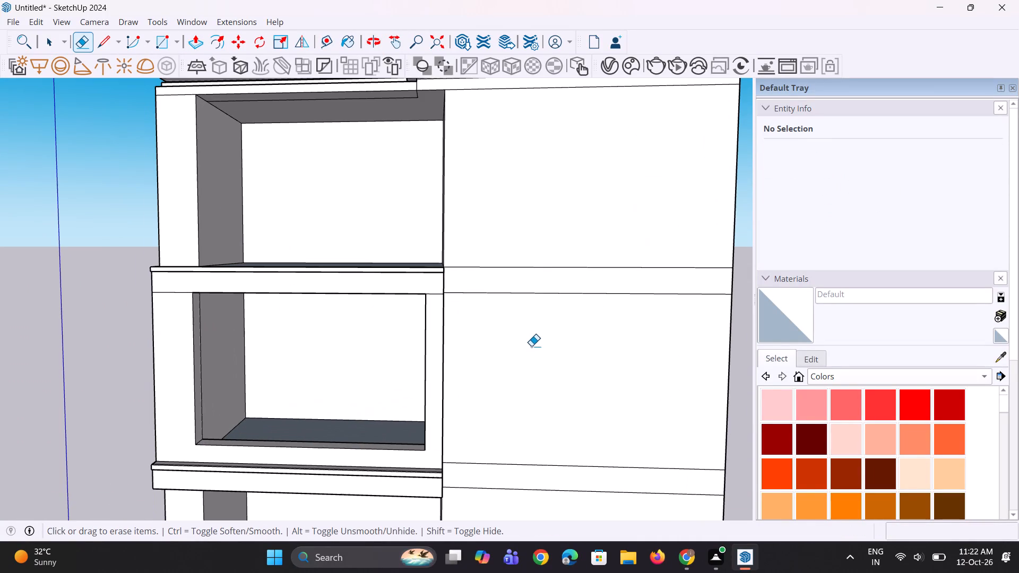
left_click(557, 266)
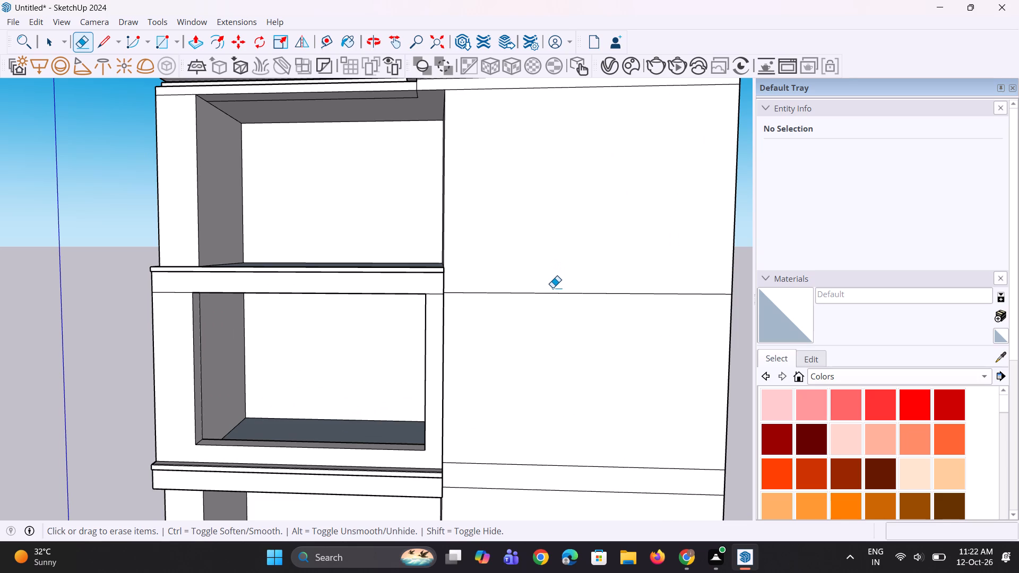
left_click(551, 292)
scroll(497, 285, "down", 4)
scroll(520, 396, "up", 3)
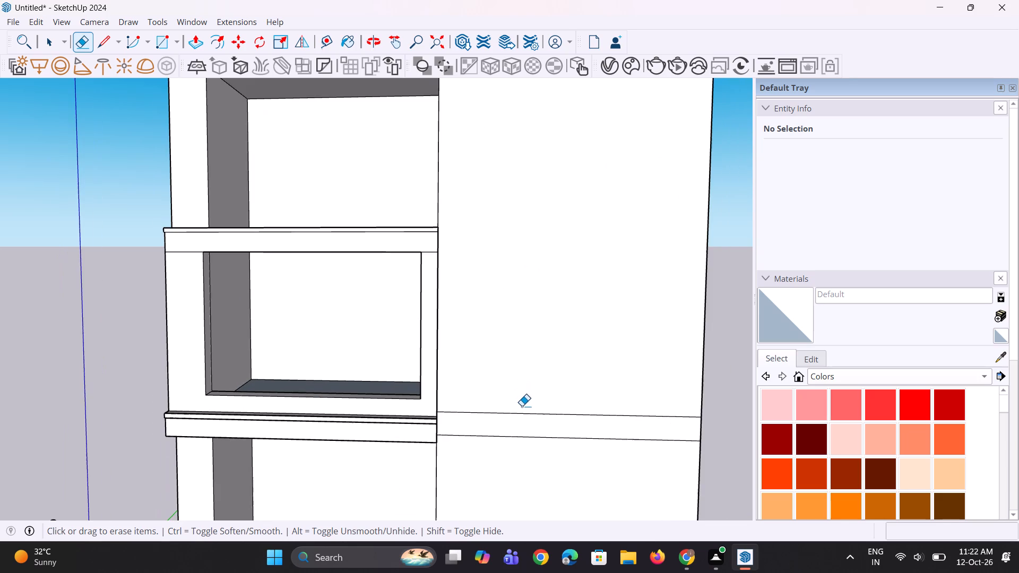
left_click(525, 412)
left_click(547, 415)
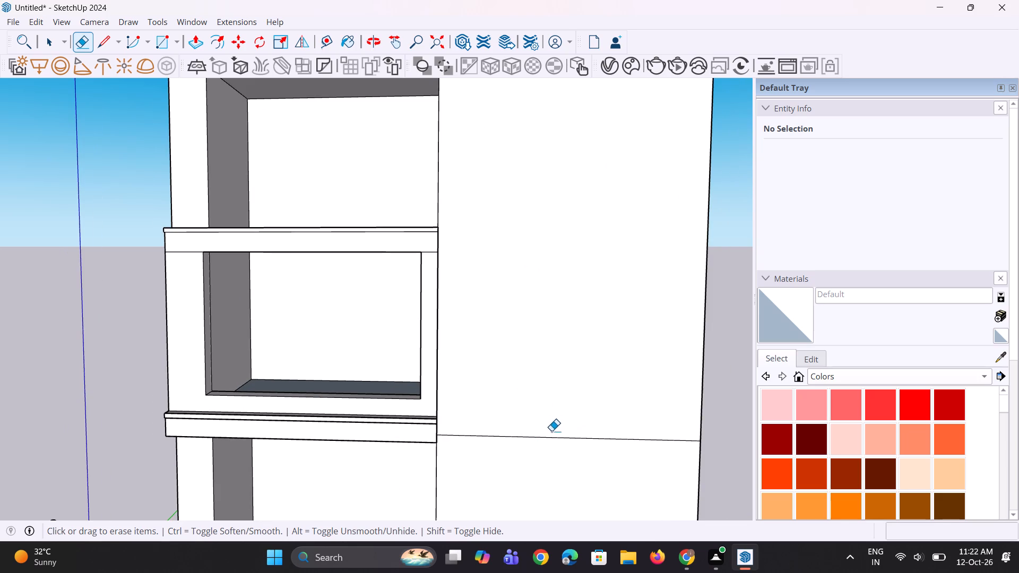
left_click(550, 436)
left_click(549, 438)
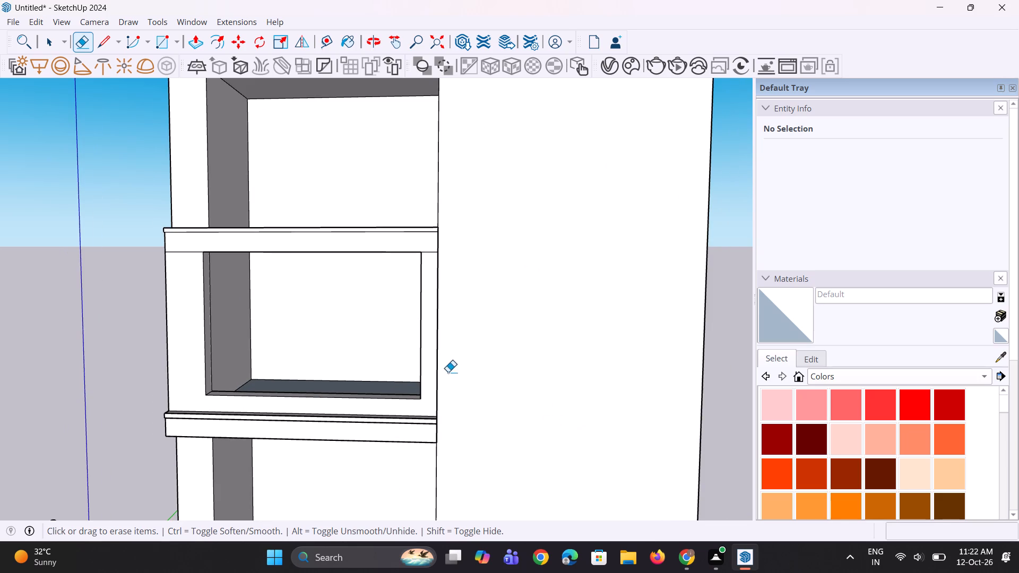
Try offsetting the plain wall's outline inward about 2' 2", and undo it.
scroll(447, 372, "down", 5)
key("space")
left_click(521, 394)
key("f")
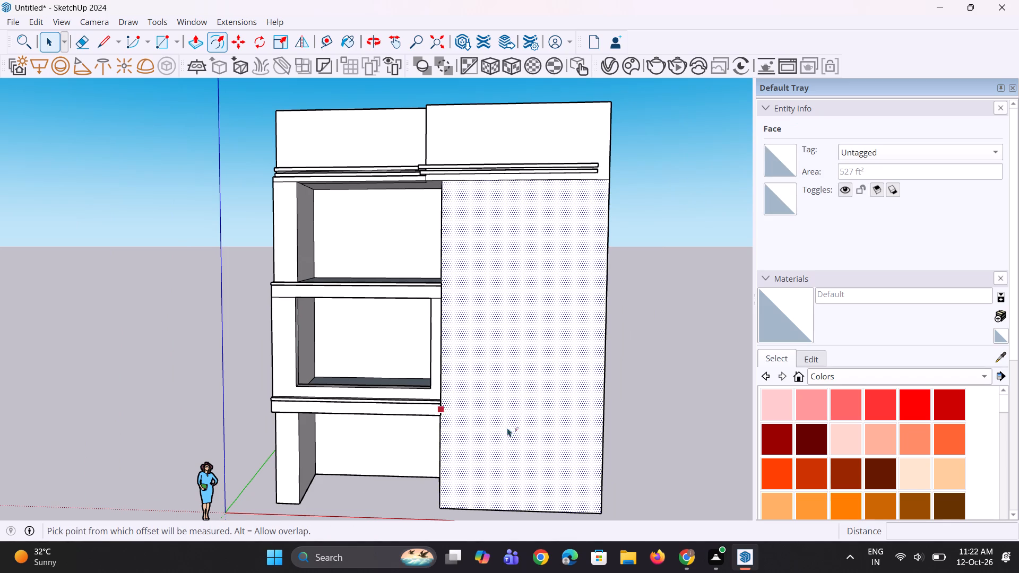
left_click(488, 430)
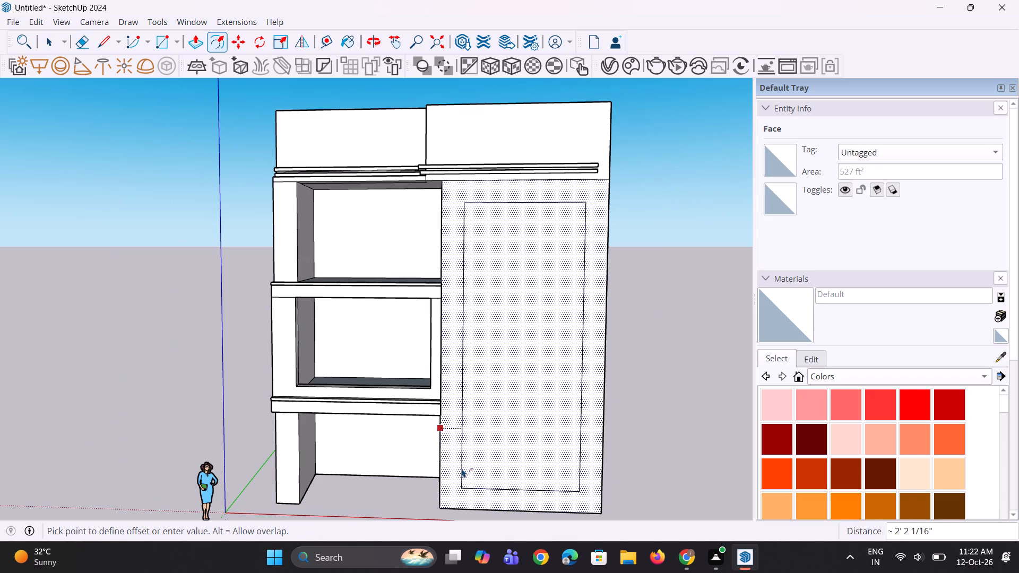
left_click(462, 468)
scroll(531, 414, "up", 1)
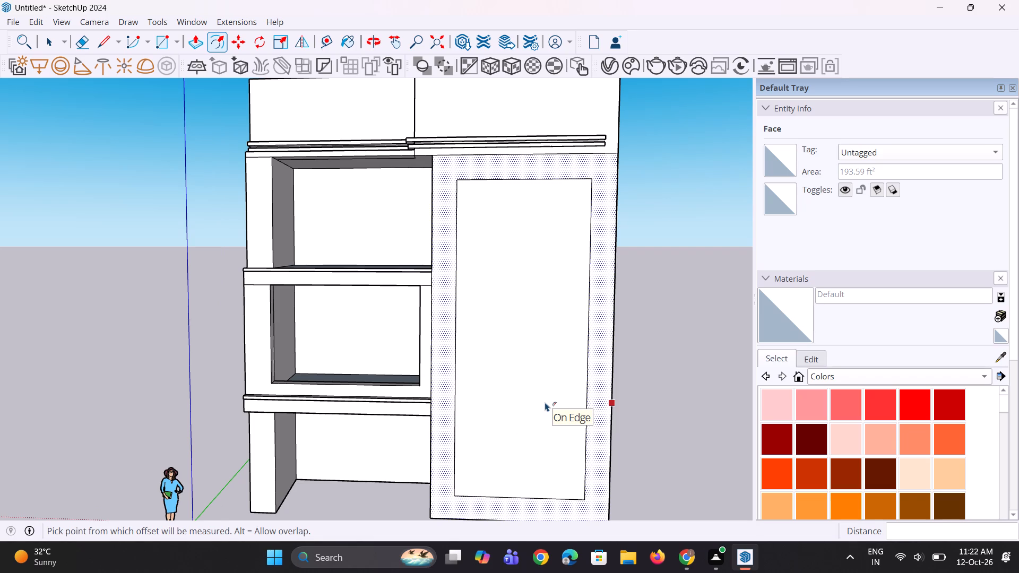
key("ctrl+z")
Offset the plain wall's outline inward about 1' 6 3/8" to form an inner rectangle.
key("space")
key("space")
left_click(463, 376)
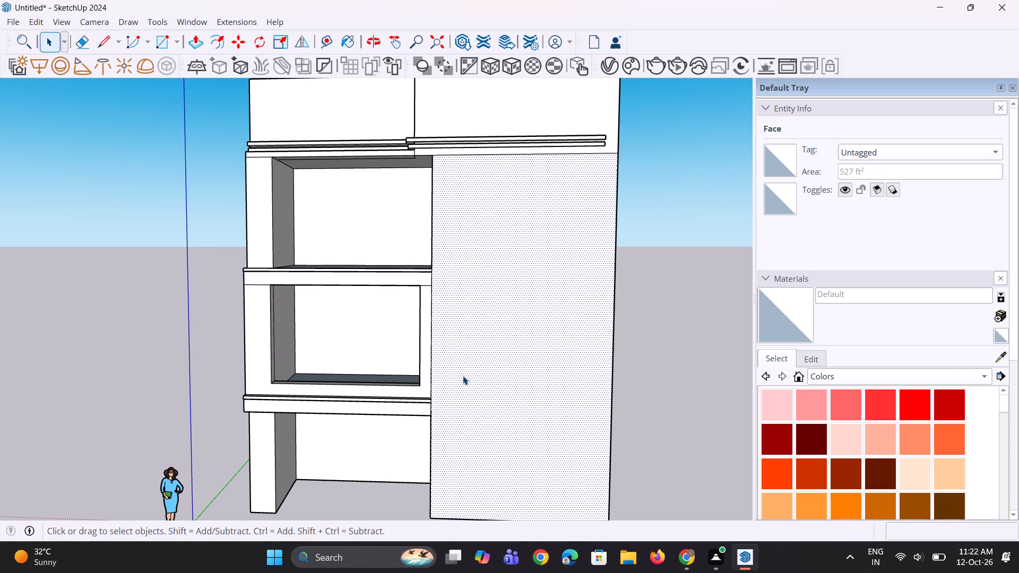
key("space")
key("space")
double_click(660, 371)
left_click(569, 387)
key("f")
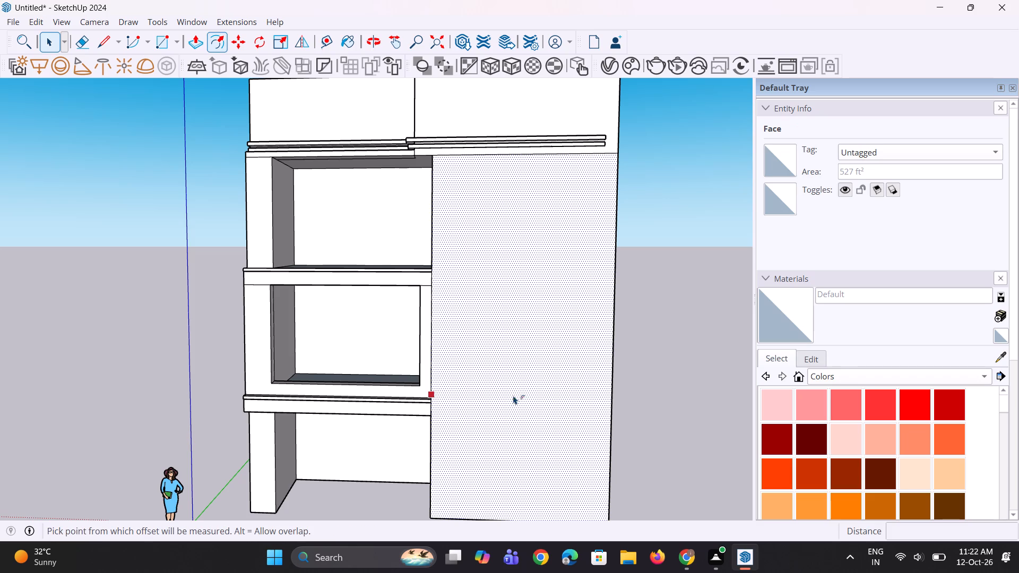
left_click(488, 374)
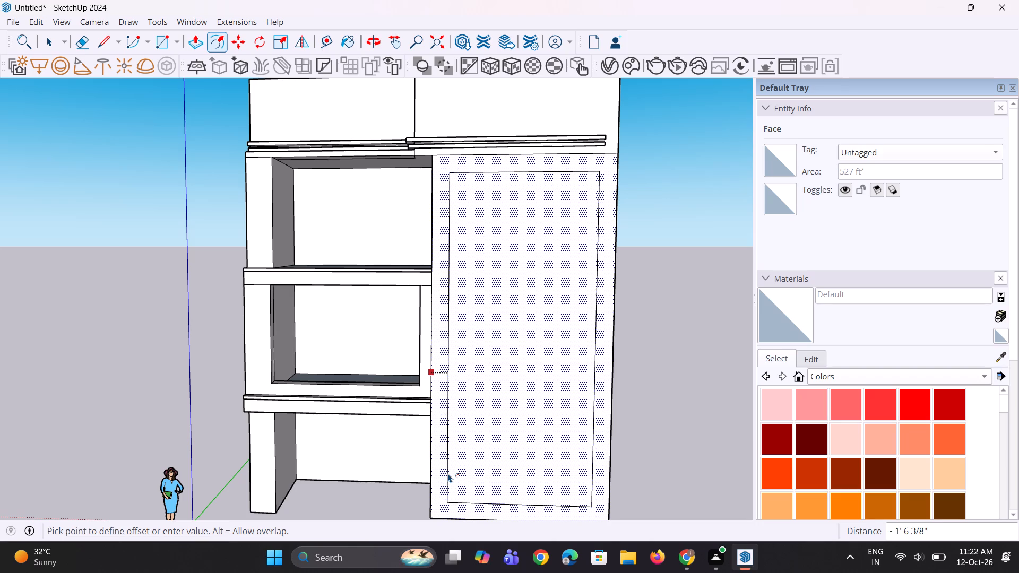
left_click(449, 471)
scroll(486, 327, "down", 5)
key("space")
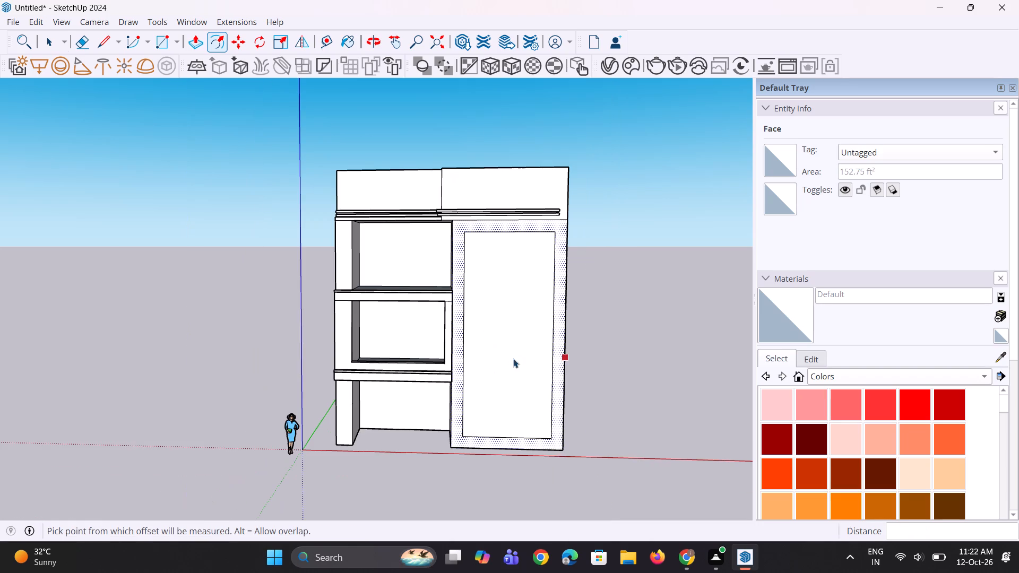
key("space")
left_click(572, 395)
Move the inner rectangle's bottom edge down about 1' 8 1/8" onto the base edge of the wall.
scroll(447, 504, "up", 10)
middle_click_drag(510, 441, 516, 424)
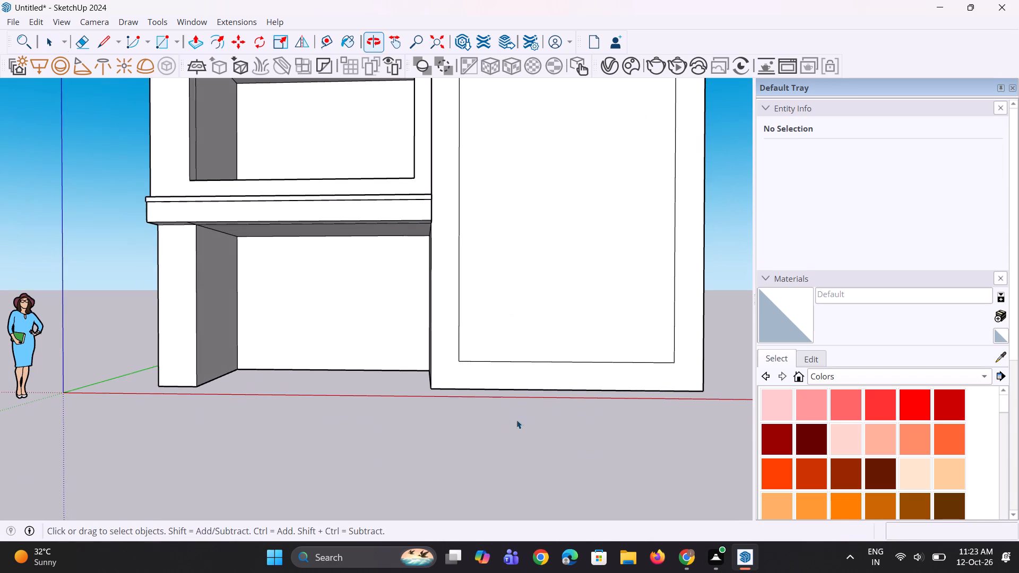
left_click(530, 364)
scroll(461, 373, "up", 3)
key("m")
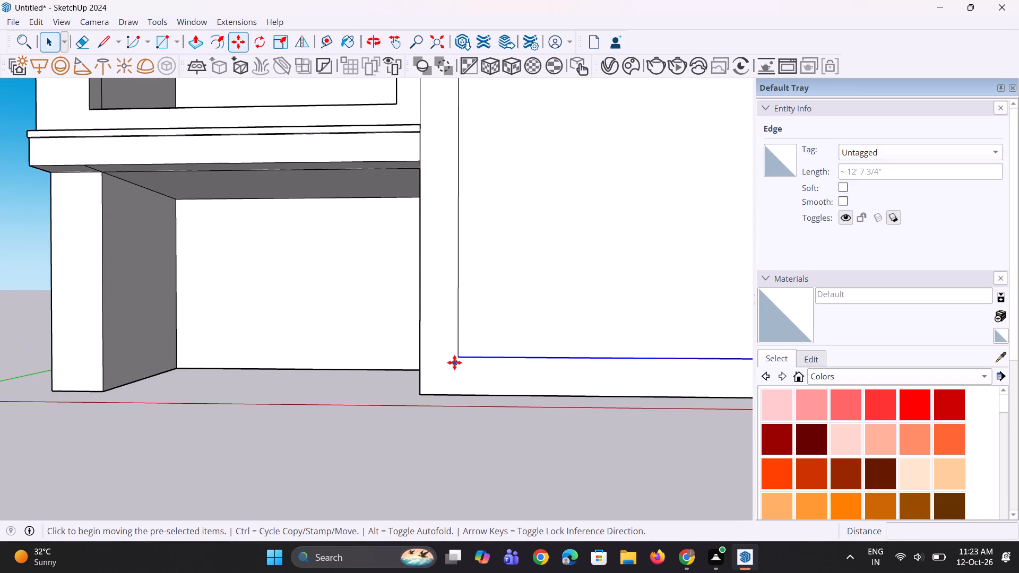
left_click(459, 359)
left_click(455, 393)
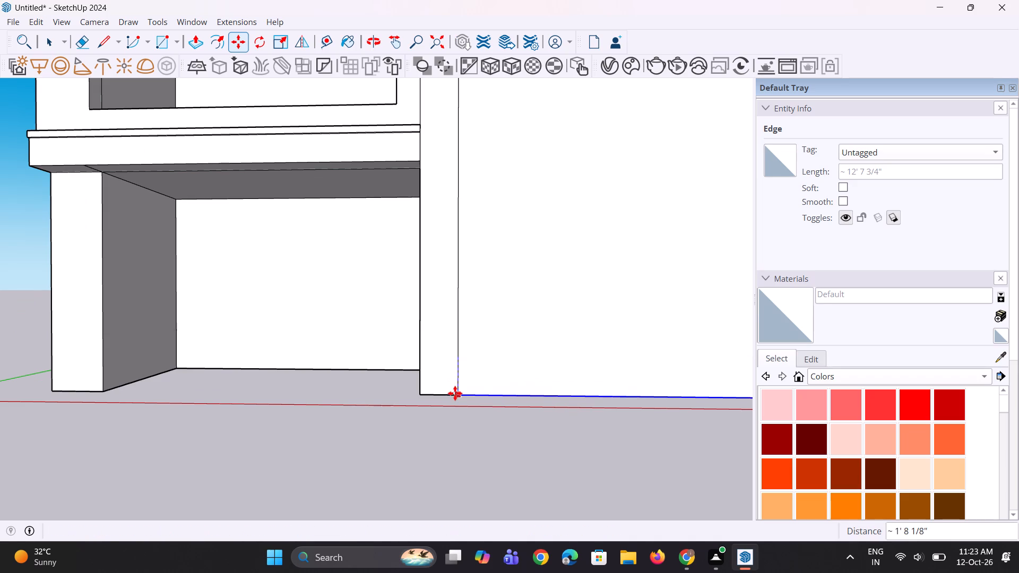
scroll(410, 447, "down", 12)
middle_click_drag(487, 453, 487, 477)
key("space")
key("space")
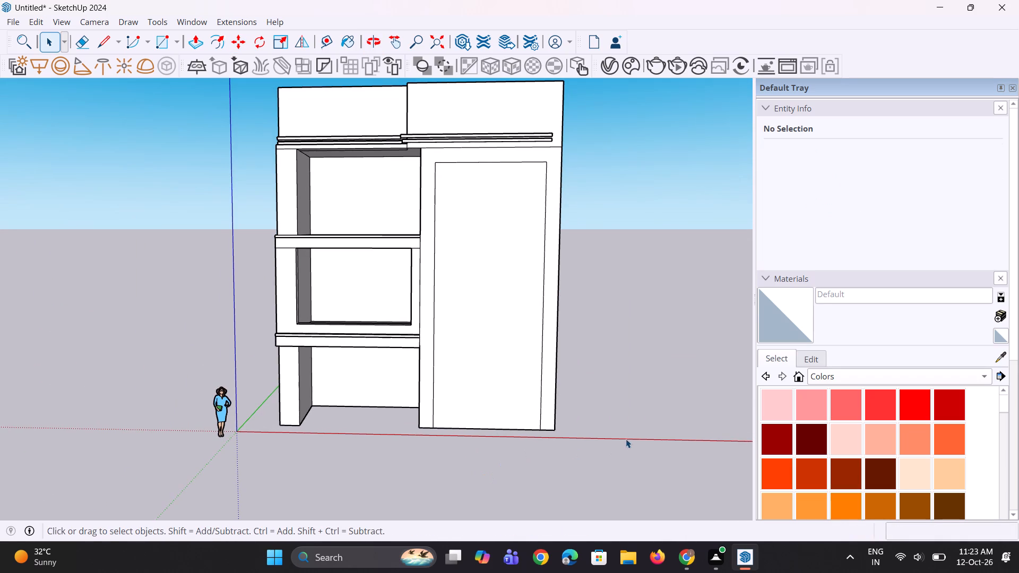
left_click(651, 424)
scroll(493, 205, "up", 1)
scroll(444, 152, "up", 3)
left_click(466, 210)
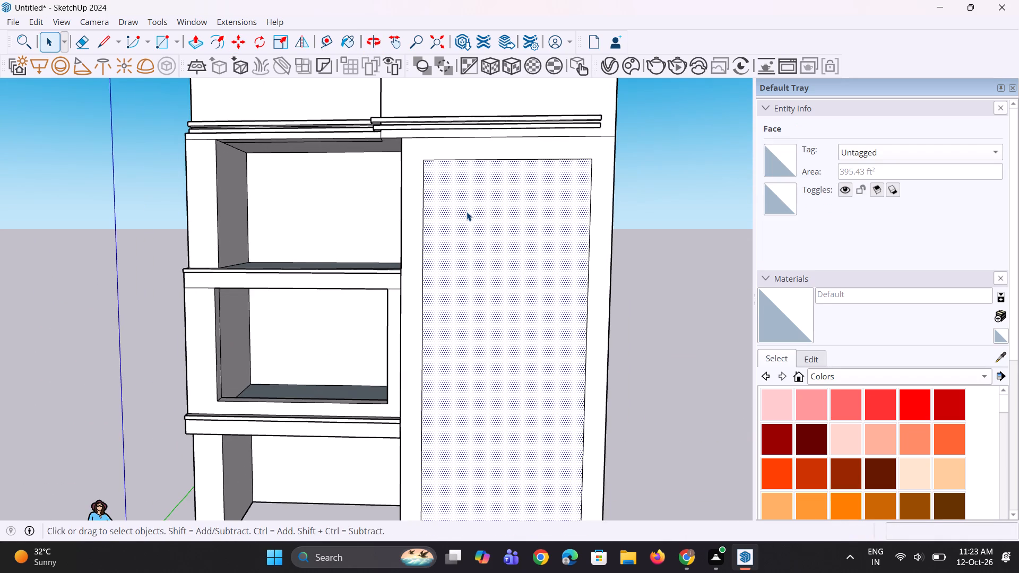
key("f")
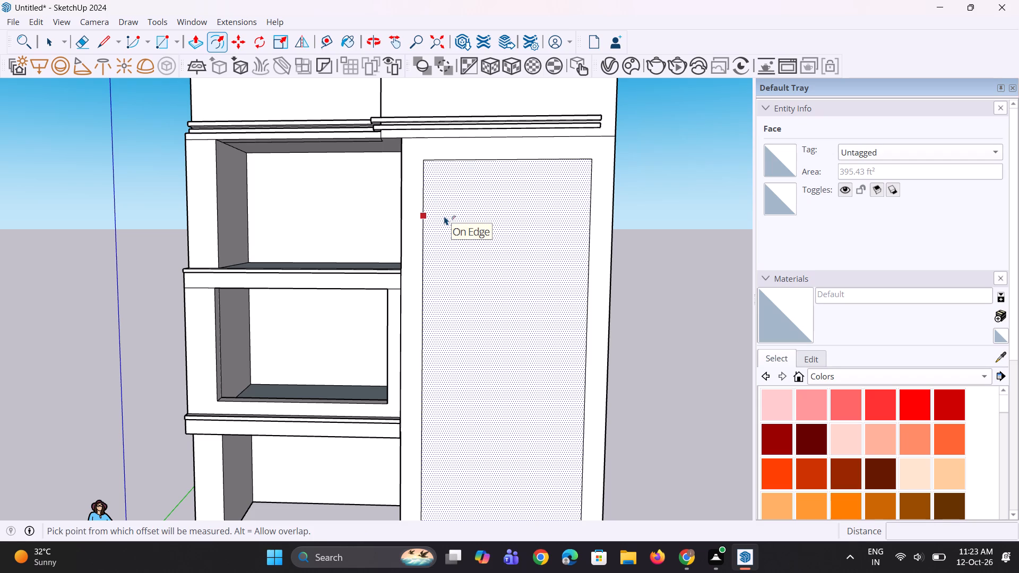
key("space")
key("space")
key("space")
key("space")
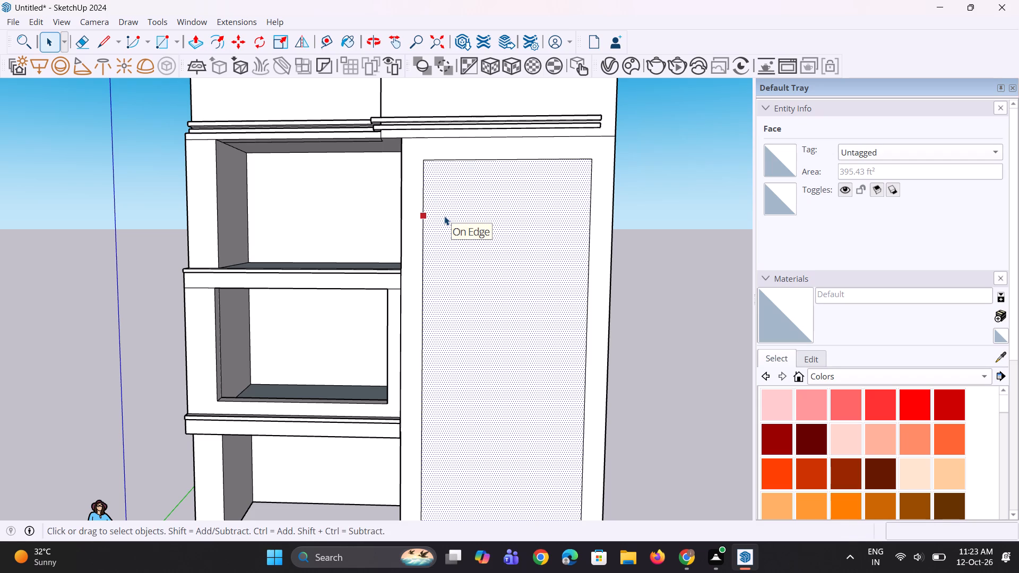
Offset the inner panel's outline inward about 9 3/16" to form a narrow frame strip.
left_click(444, 216)
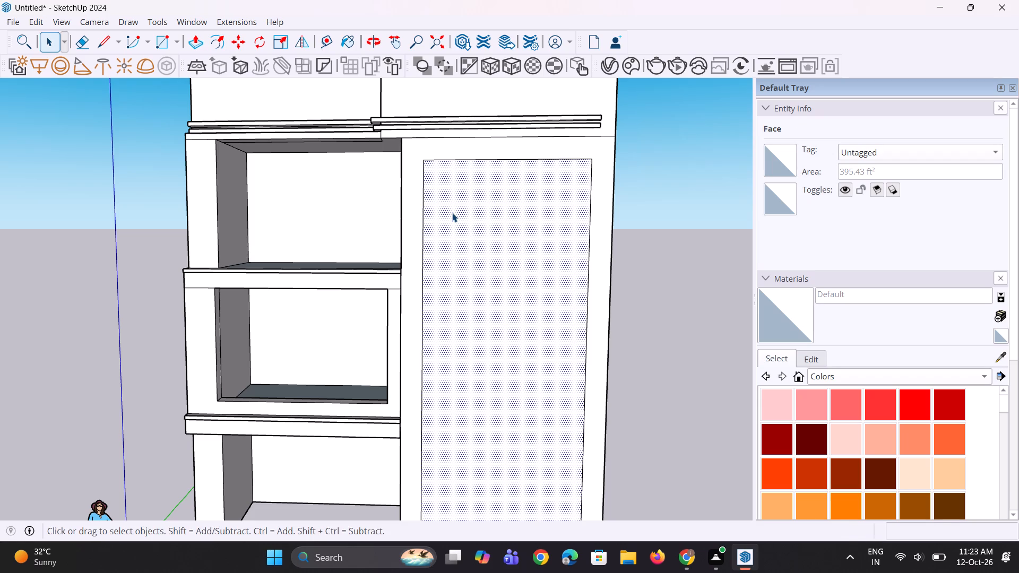
left_click(452, 213)
key("f")
left_click(429, 222)
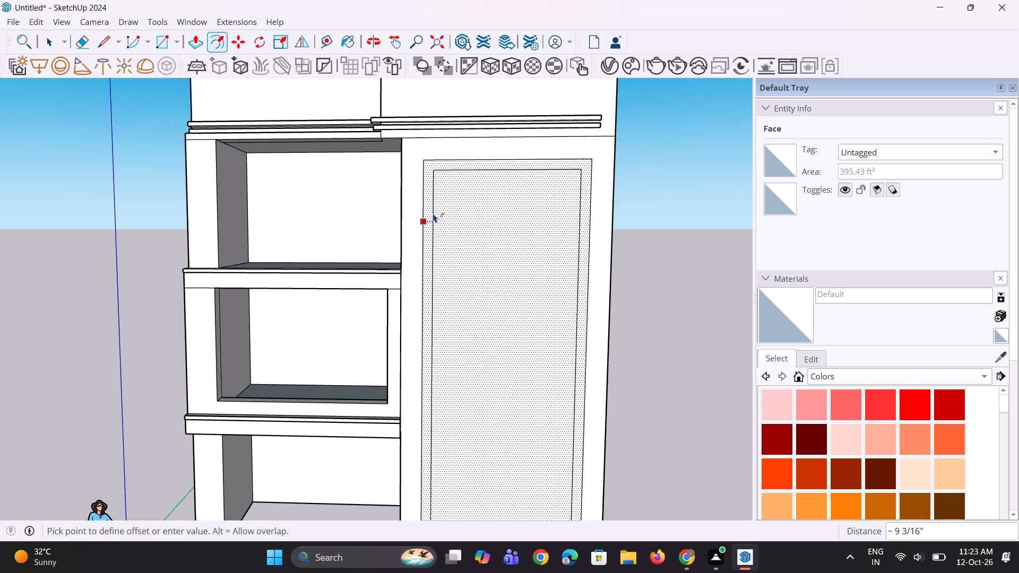
left_click(433, 213)
key("space")
key("space")
middle_click_drag(615, 231, 537, 243)
left_click(659, 276)
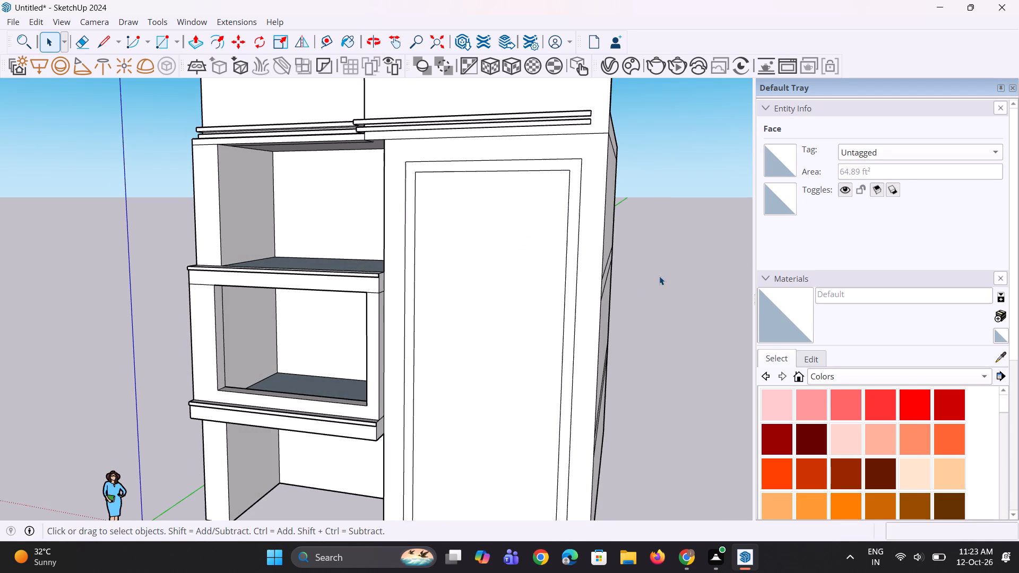
Move the innermost rectangle's bottom edge down onto the wall's base edge, leaving the frame strip open at the bottom.
scroll(505, 275, "down", 9)
middle_click_drag(473, 310, 507, 323)
scroll(486, 400, "up", 6)
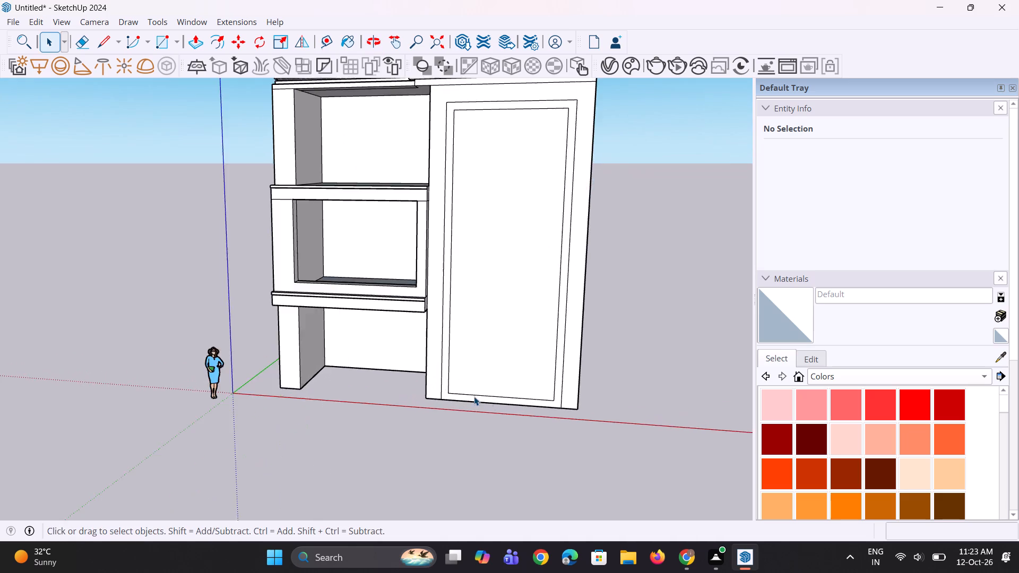
scroll(474, 396, "up", 7)
left_click(477, 392)
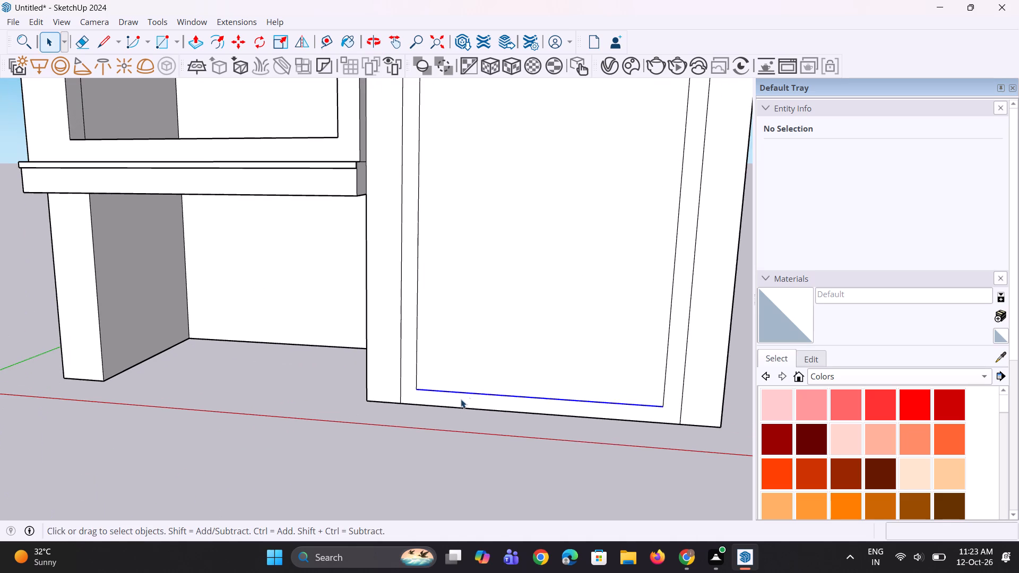
scroll(451, 400, "up", 2)
key("m")
left_click(410, 390)
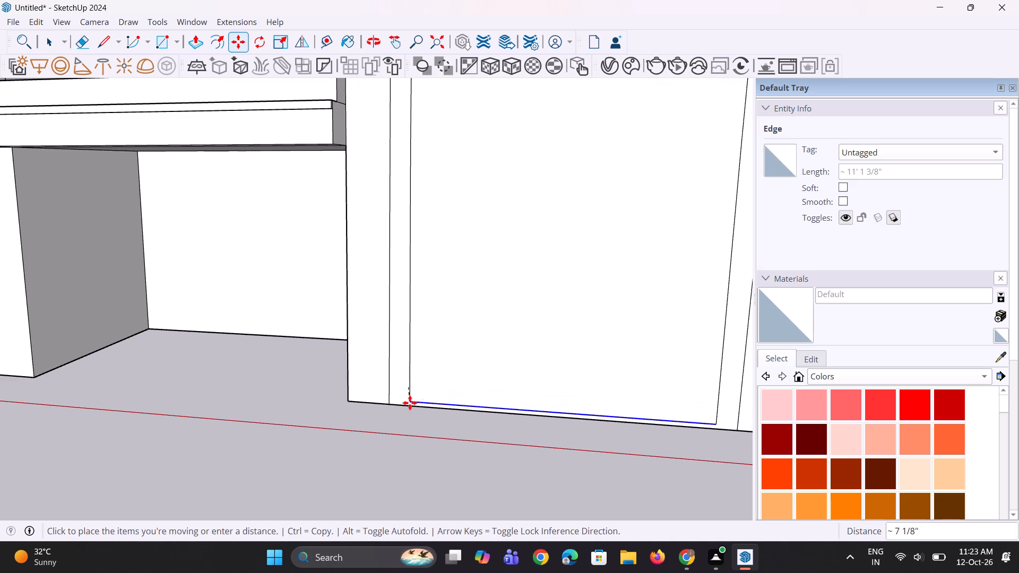
left_click(408, 406)
key("space")
key("space")
scroll(434, 415, "down", 9)
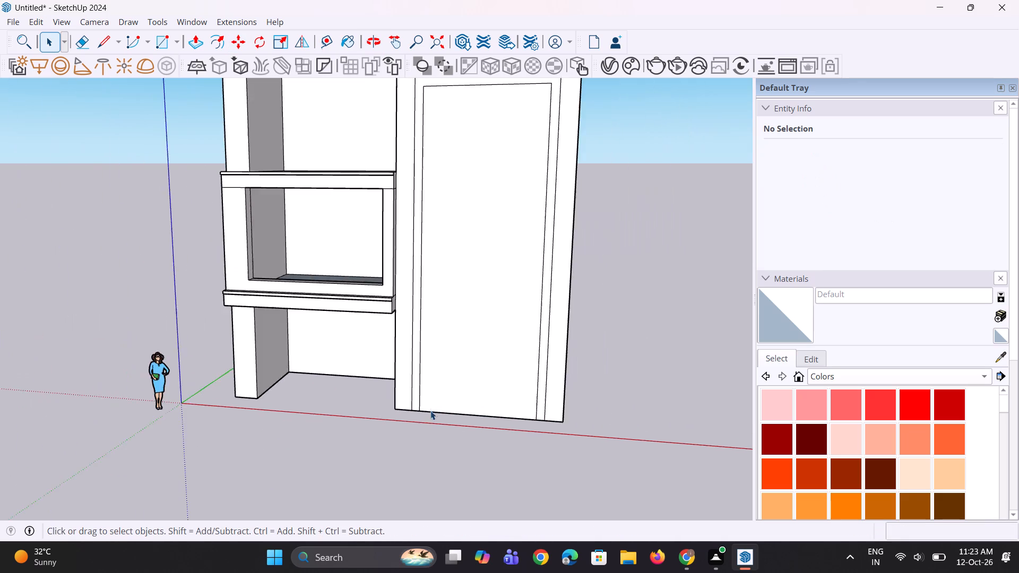
Push/Pull the frame strip on the plain wall outward about 9 5/16".
scroll(430, 411, "down", 5)
scroll(410, 187, "up", 7)
key("p")
scroll(439, 163, "up", 2)
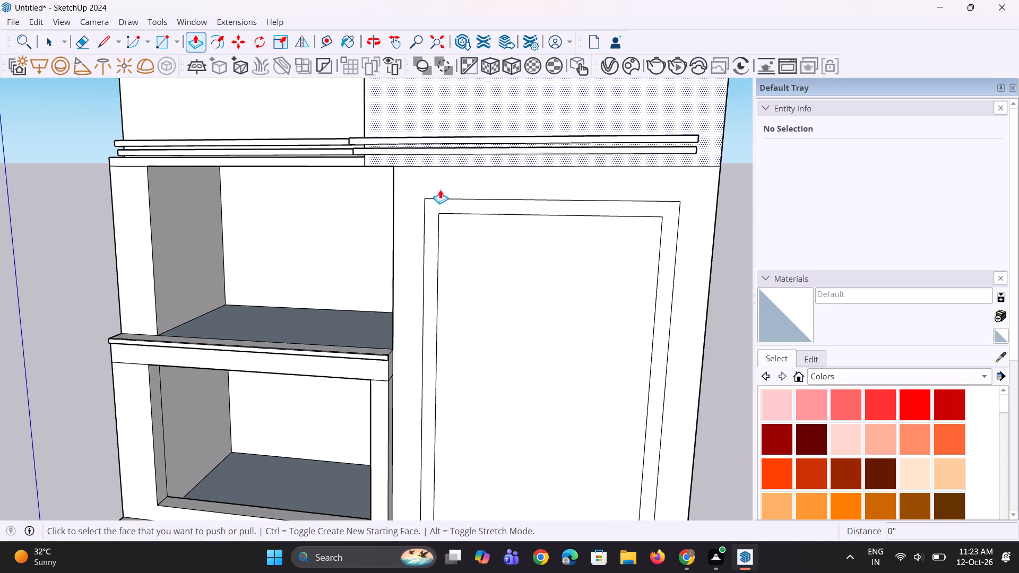
left_click(428, 231)
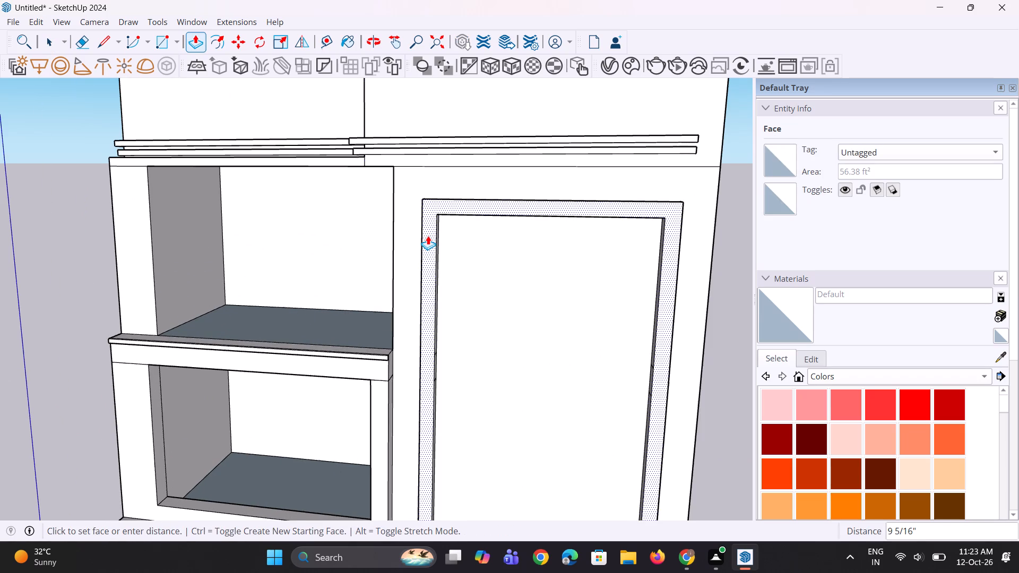
left_click(428, 239)
Erase the five upper and lower slab-band lines on the inner side of the raised frame's jamb nearest the balconies.
scroll(428, 239, "down", 4)
middle_click_drag(530, 231, 378, 277)
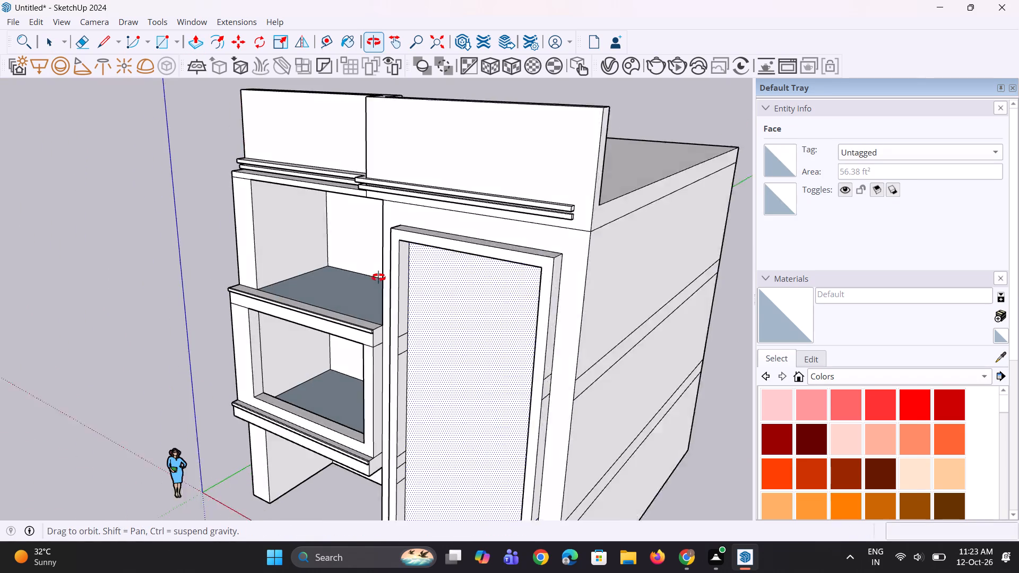
middle_click_drag(378, 277, 375, 280)
scroll(468, 398, "up", 4)
scroll(392, 349, "up", 4)
key("e")
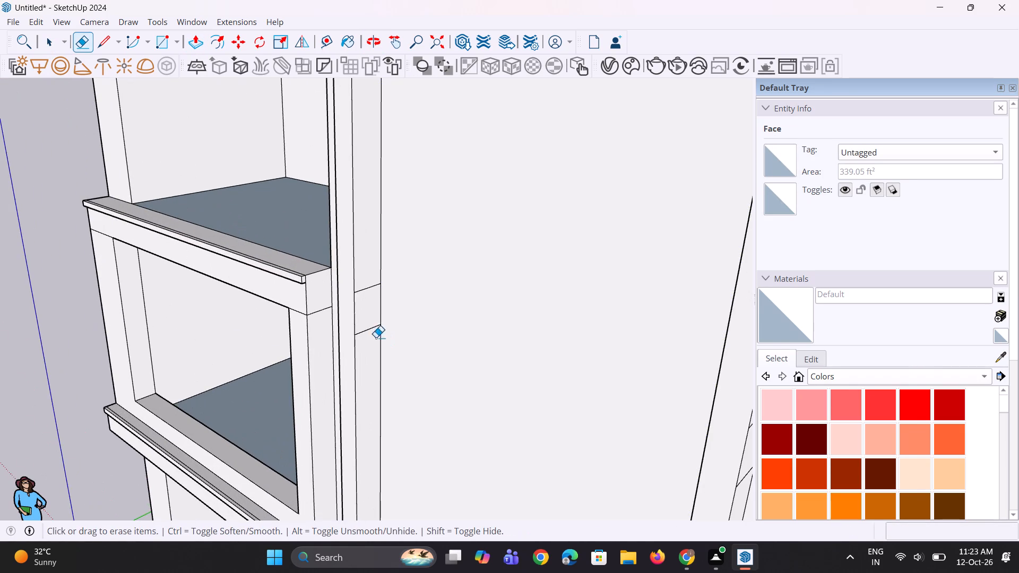
left_click(363, 291)
left_click(365, 331)
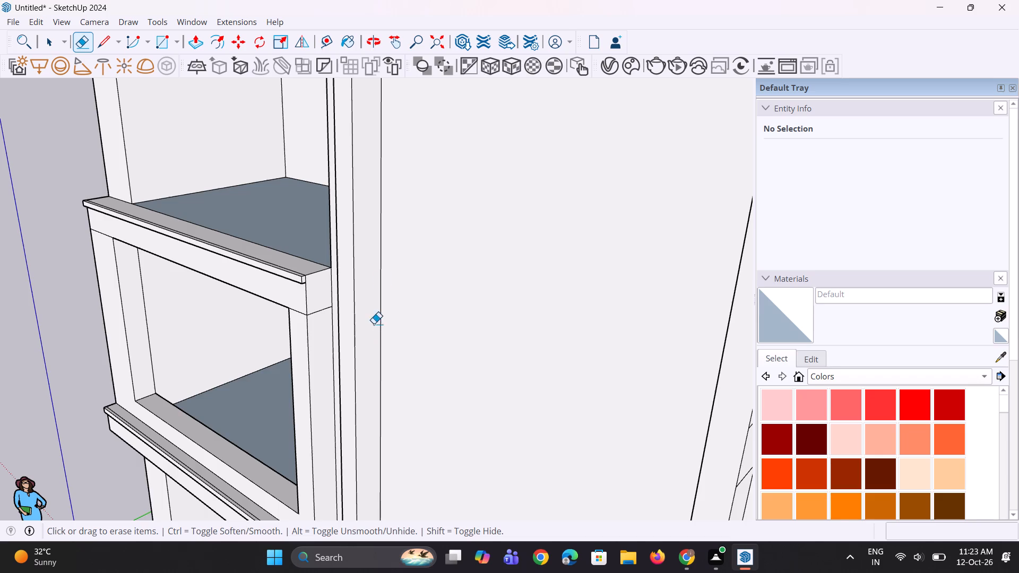
scroll(375, 249, "down", 10)
scroll(399, 450, "up", 4)
scroll(355, 358, "up", 6)
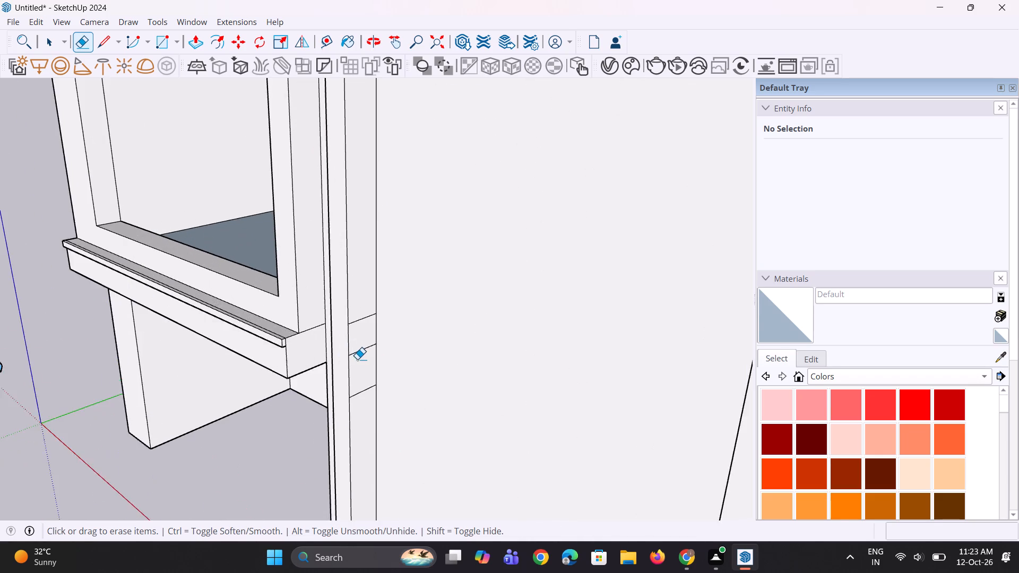
scroll(357, 359, "up", 3)
left_click(370, 302)
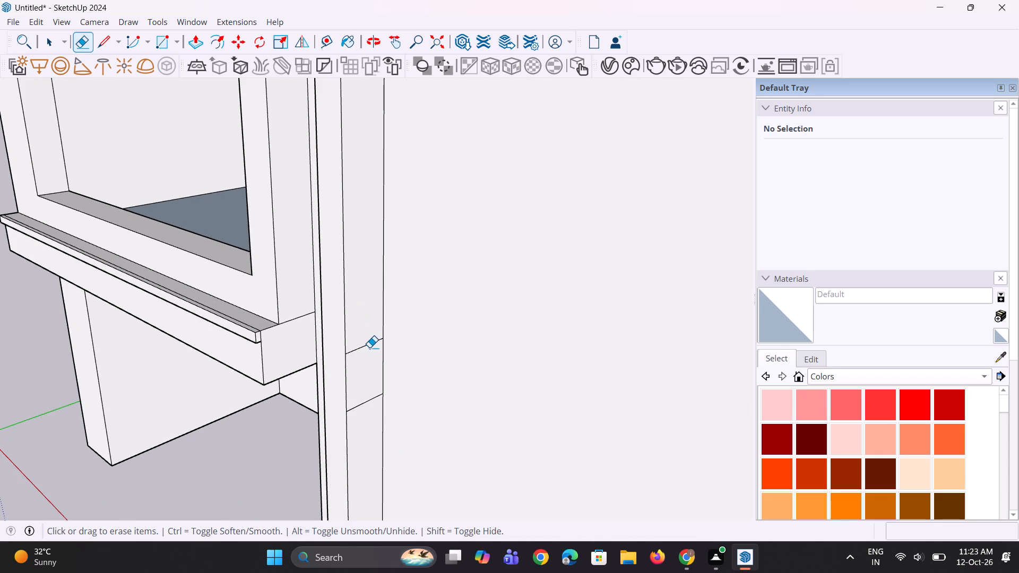
left_click(369, 348)
left_click(369, 346)
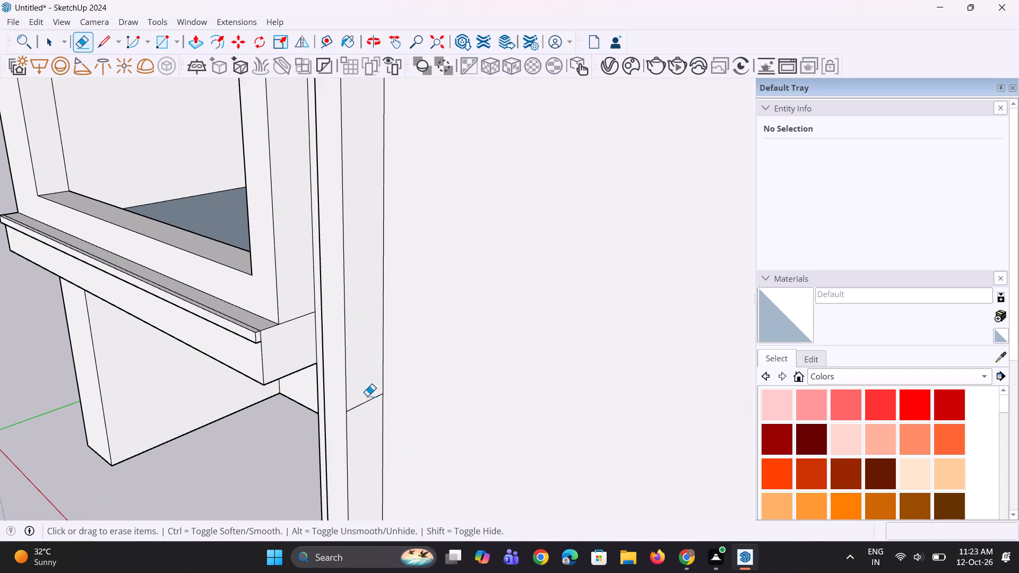
left_click(367, 402)
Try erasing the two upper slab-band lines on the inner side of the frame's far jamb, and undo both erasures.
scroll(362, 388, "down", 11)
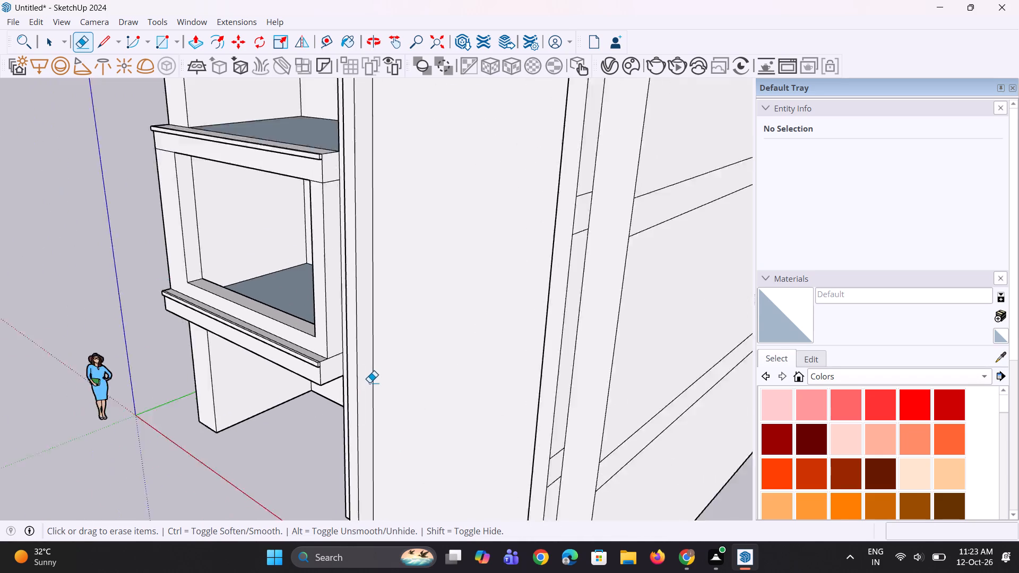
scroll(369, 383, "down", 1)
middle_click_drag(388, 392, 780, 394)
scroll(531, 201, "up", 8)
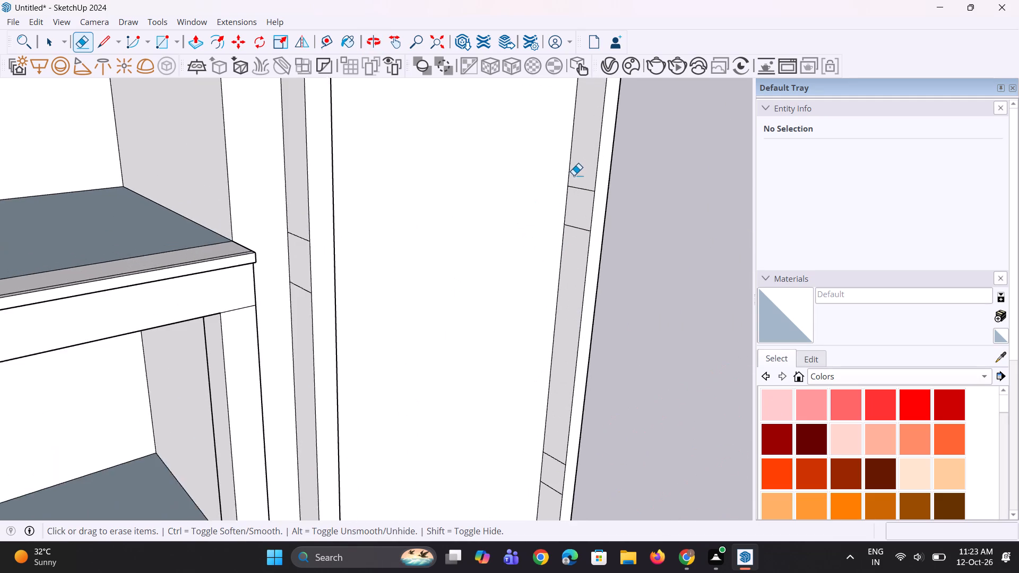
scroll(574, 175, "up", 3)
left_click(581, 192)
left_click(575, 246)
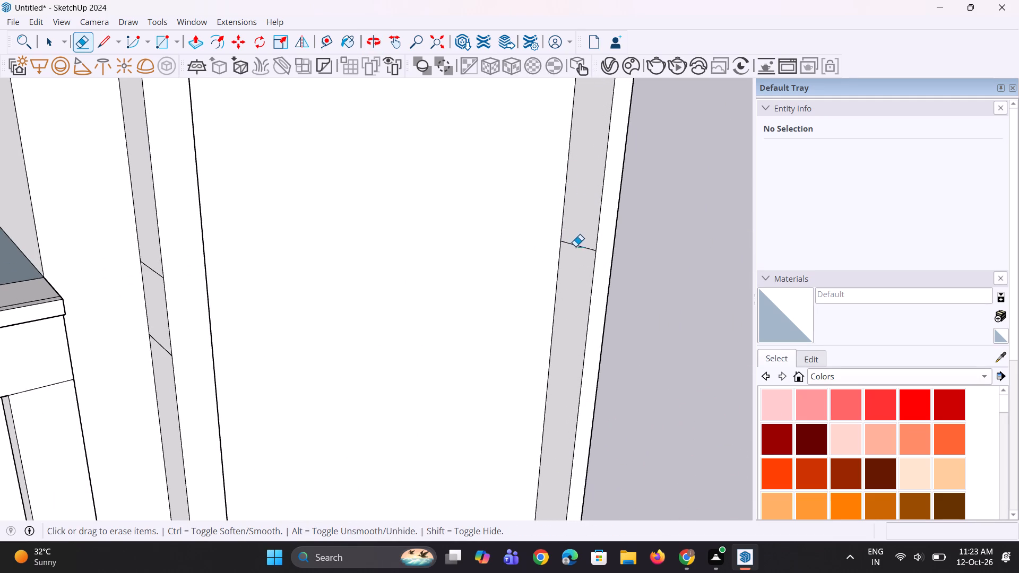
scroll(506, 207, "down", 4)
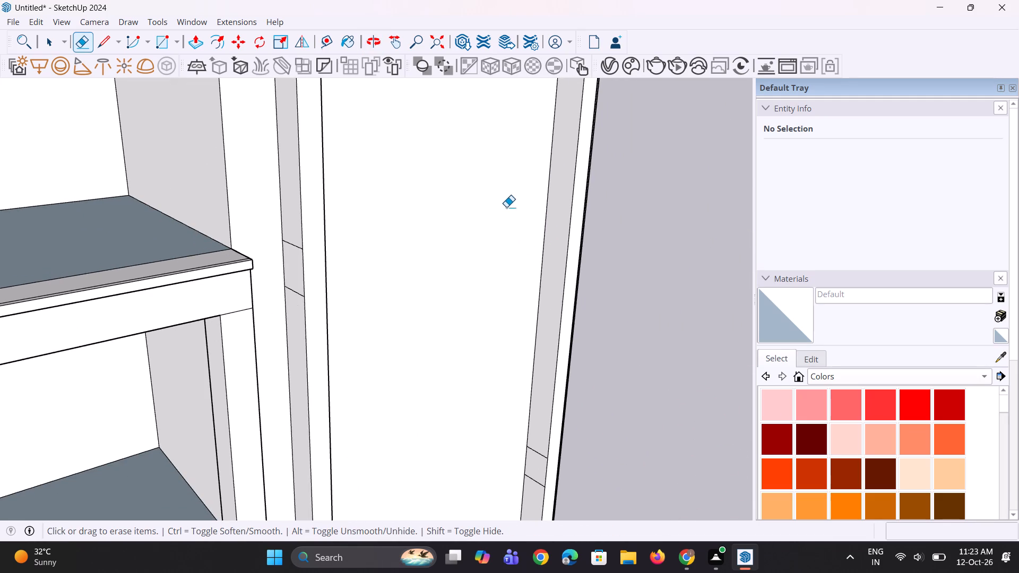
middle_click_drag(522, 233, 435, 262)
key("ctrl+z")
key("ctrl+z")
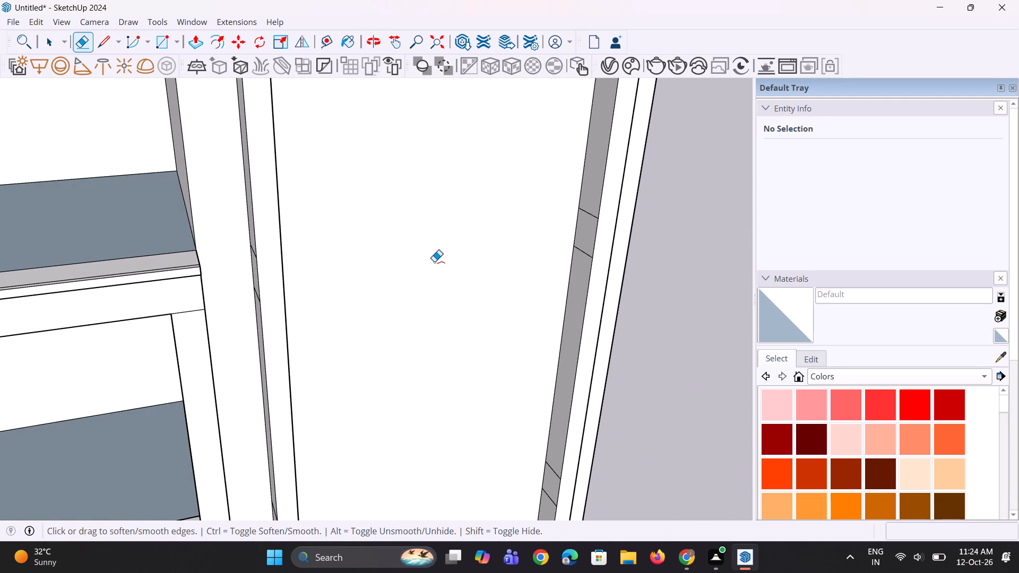
Undo the erasures of the slab-band lines on the inner side of the raised frame's jamb nearest the balconies.
key("ctrl+z")
middle_click_drag(297, 303, 182, 305, "ctrl")
key("ctrl+z")
key("ctrl+z")
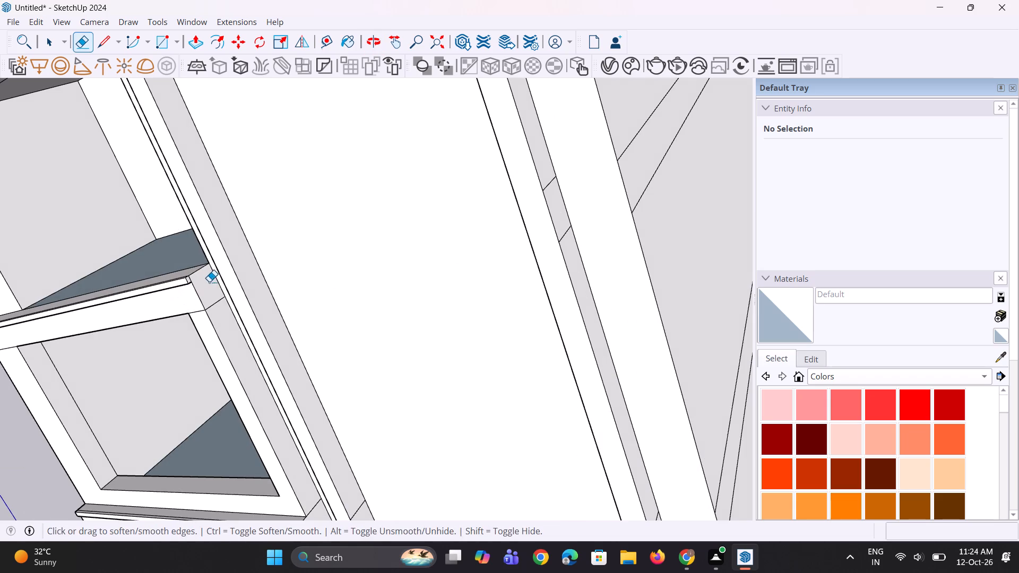
key("ctrl+z")
key("ctrl+z")
Draw a line about 11' 1 3/8" across the recessed wall panel, joining the topmost upper slab-band lines on both frame jambs.
scroll(227, 311, "down", 4)
middle_click_drag(236, 303, 332, 290)
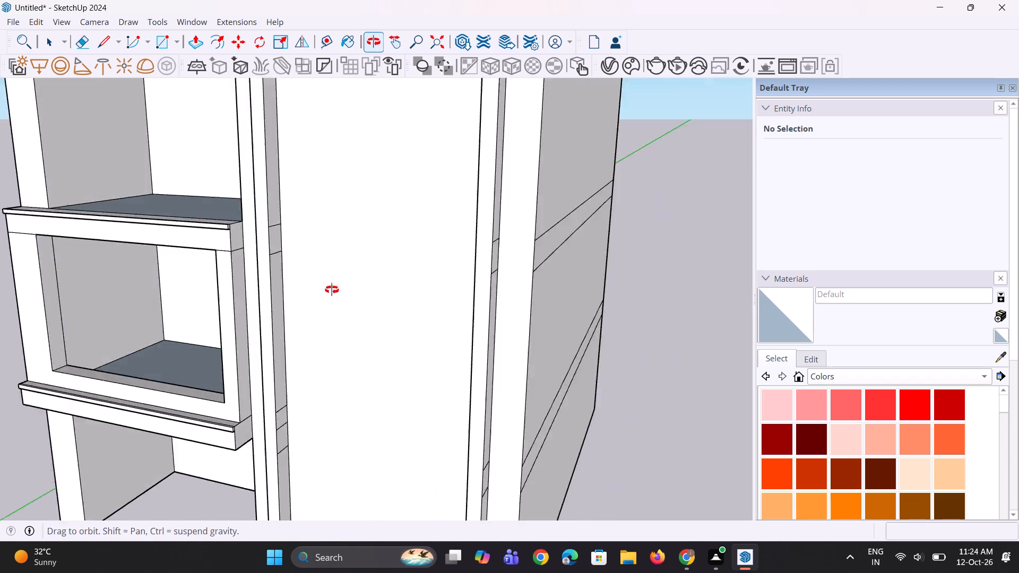
middle_click_drag(332, 290, 412, 309)
scroll(394, 331, "down", 5)
scroll(323, 340, "down", 5)
middle_click_drag(255, 310, 308, 242)
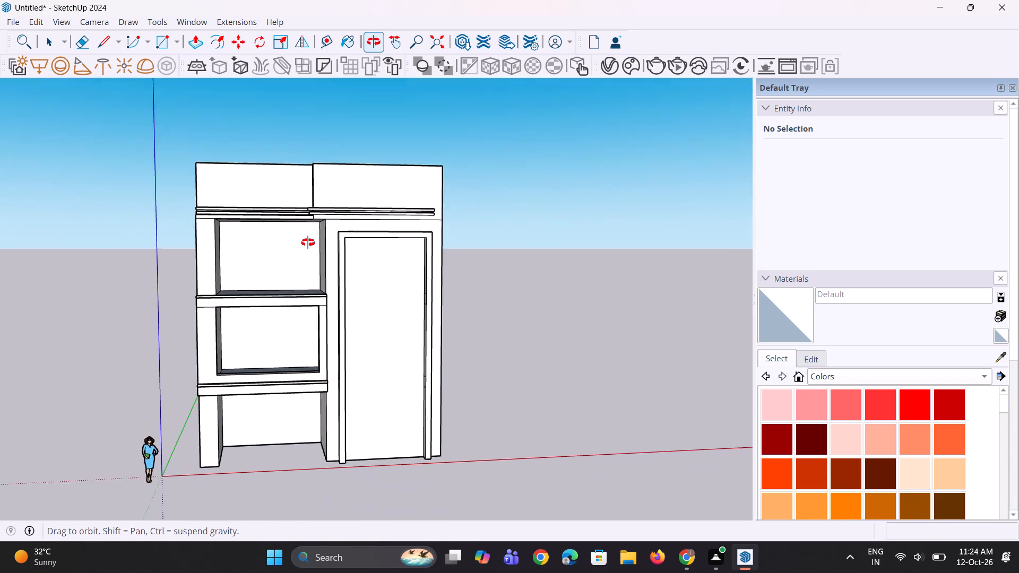
middle_click_drag(308, 242, 83, 266)
scroll(312, 296, "up", 1)
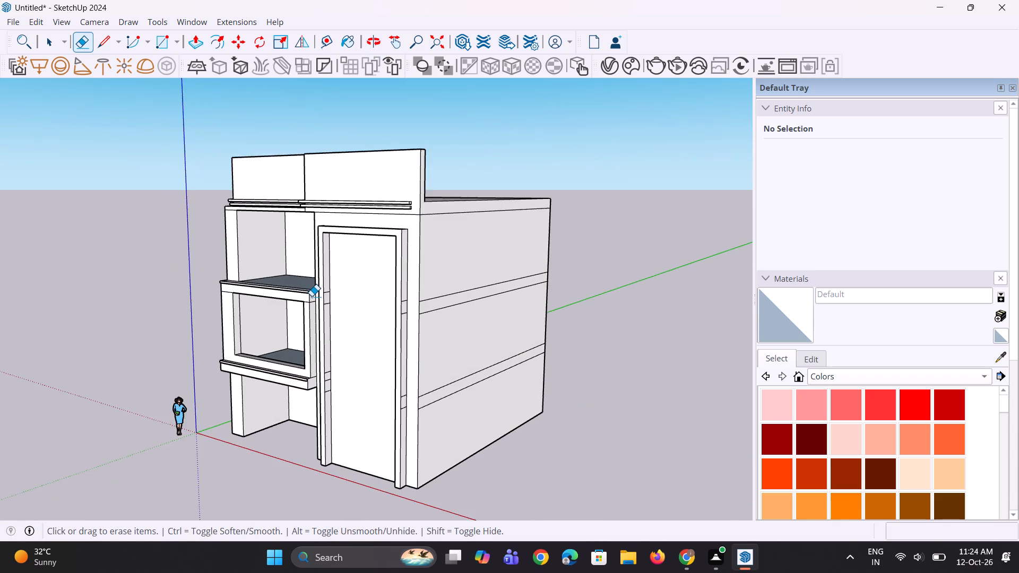
scroll(312, 296, "up", 7)
middle_click_drag(333, 312, 375, 332)
key("l")
scroll(373, 289, "up", 3)
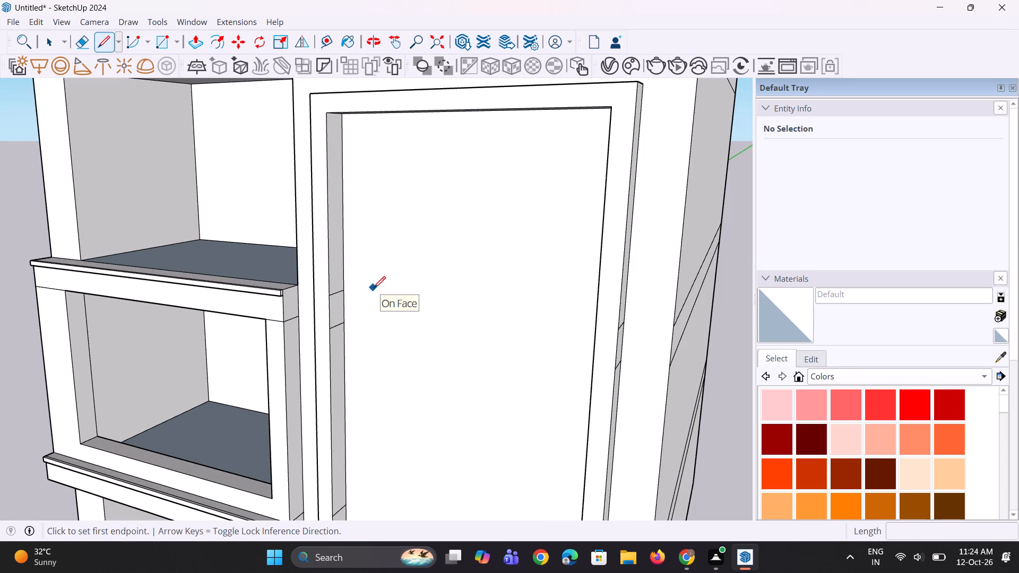
middle_click(380, 284)
scroll(342, 270, "down", 12)
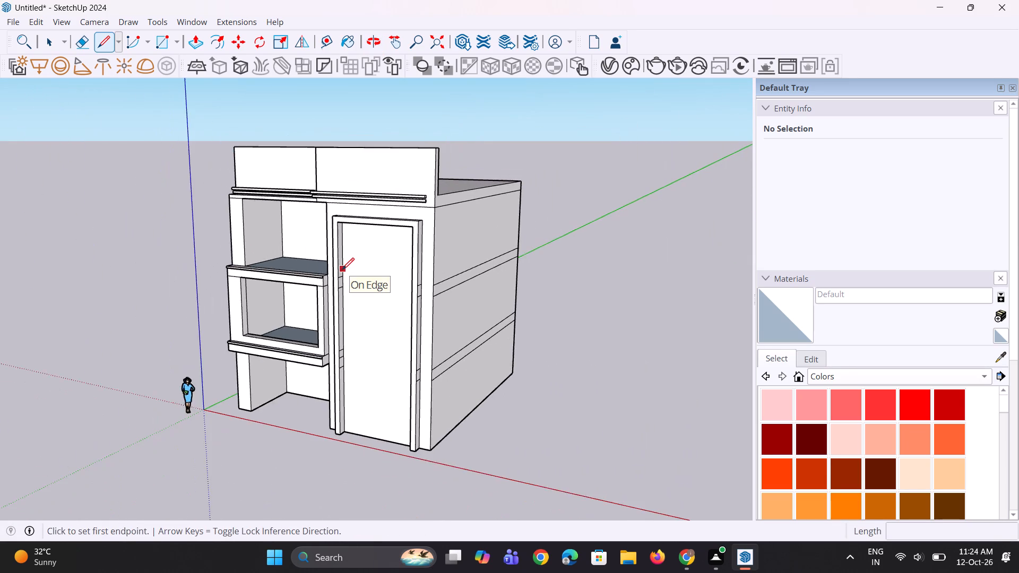
scroll(349, 337, "up", 1)
middle_click_drag(349, 337, 367, 326)
scroll(322, 259, "up", 8)
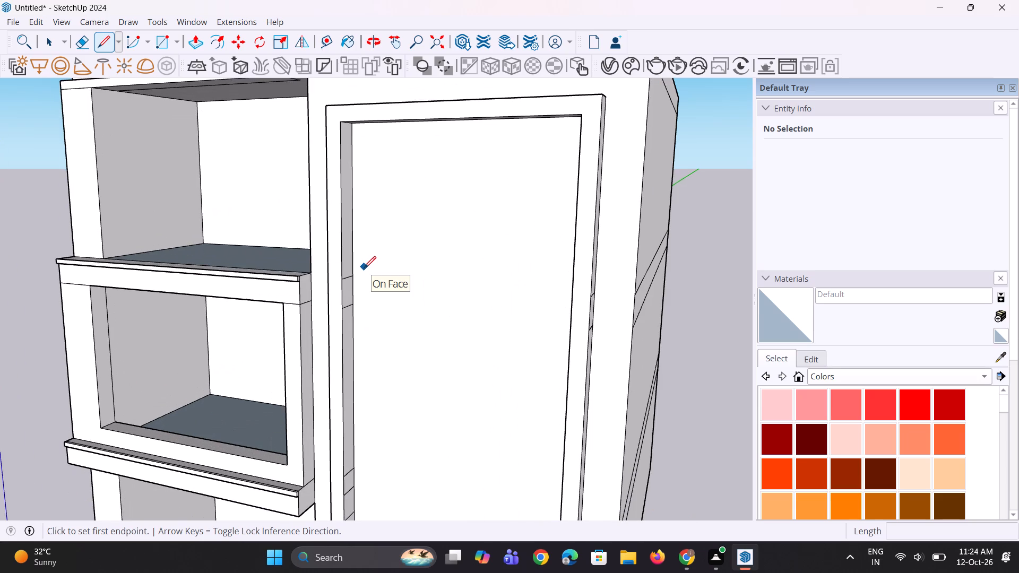
scroll(364, 268, "up", 6)
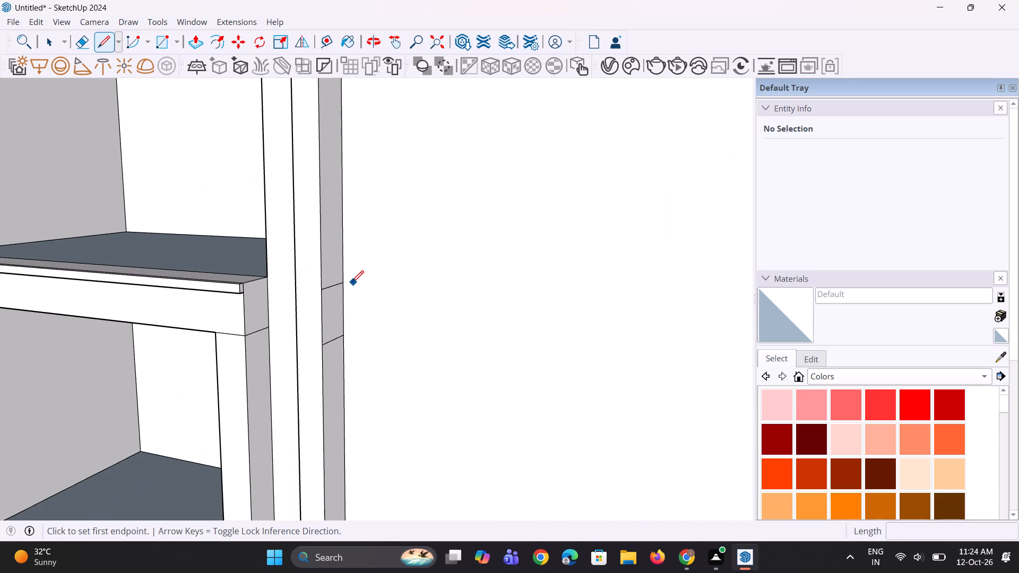
left_click(346, 282)
scroll(450, 293, "down", 10)
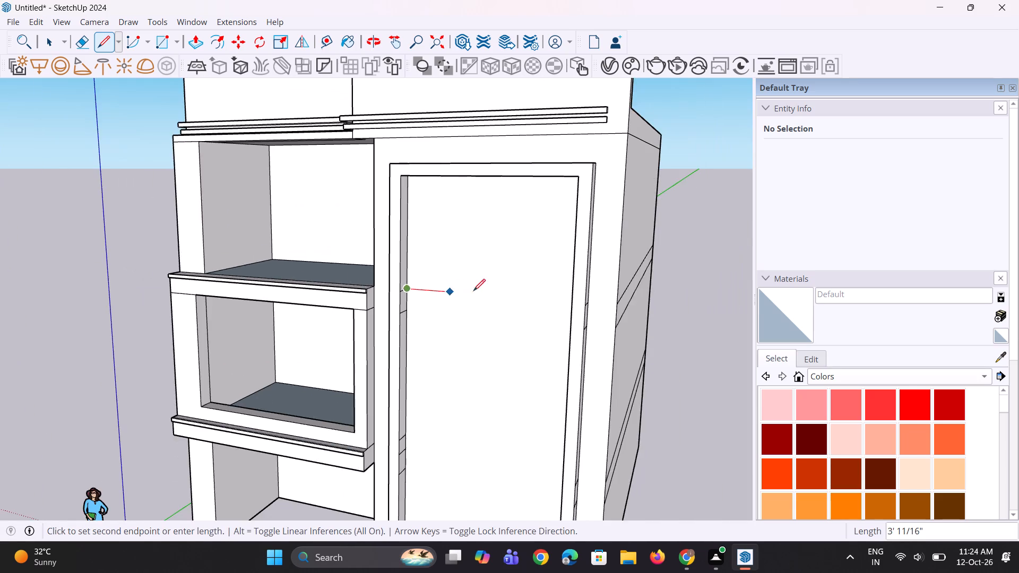
middle_click_drag(492, 290, 634, 288)
scroll(555, 288, "up", 6)
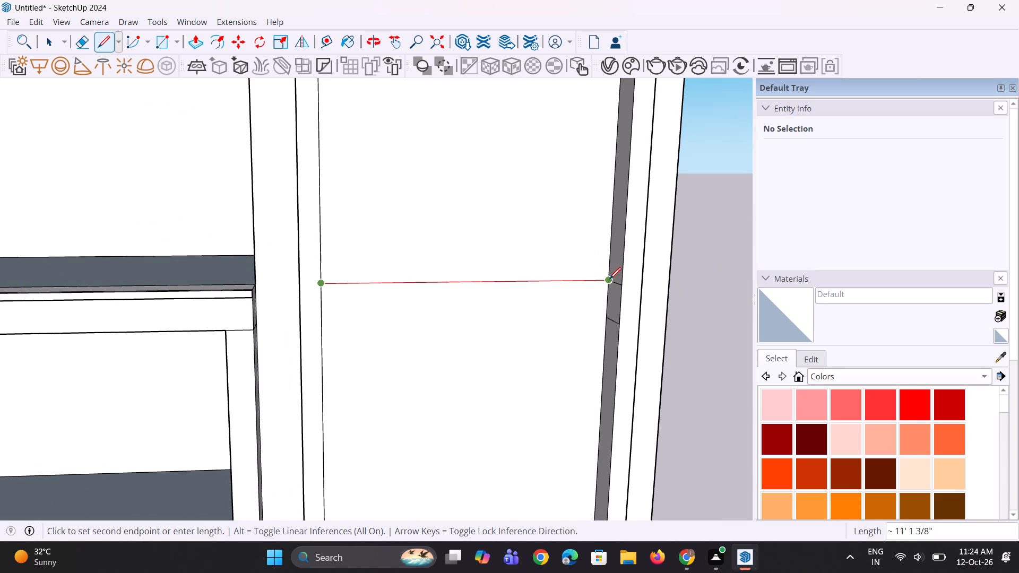
left_click(611, 281)
scroll(543, 287, "down", 6)
key("space")
key("space")
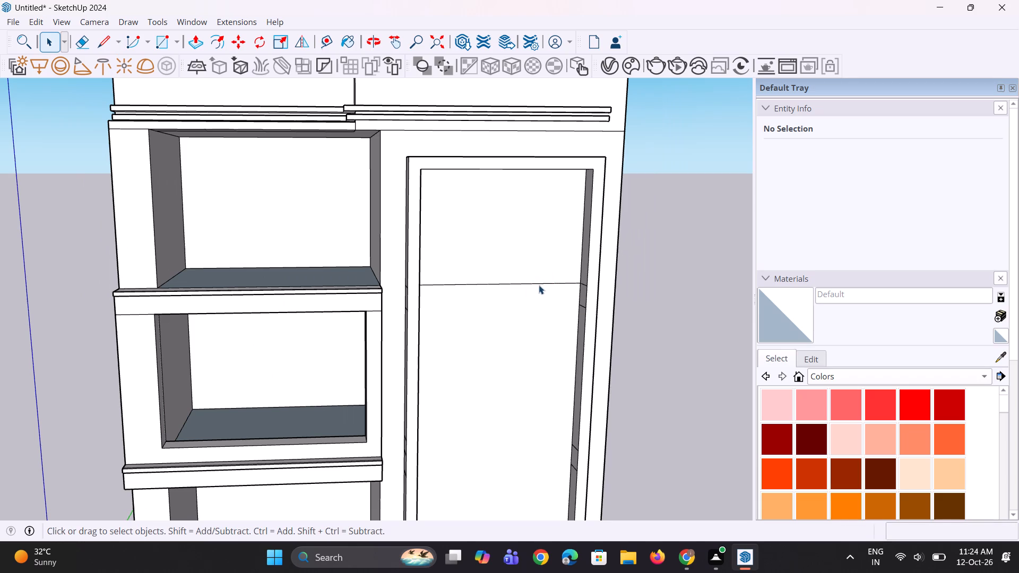
Copy the new horizontal line about 10' 4 3/8" straight down the recessed wall panel.
left_click(542, 284)
middle_click_drag(558, 351, 447, 348)
scroll(425, 264, "down", 8)
scroll(420, 300, "up", 7)
key("m")
middle_click_drag(467, 311, 524, 312, "ctrl")
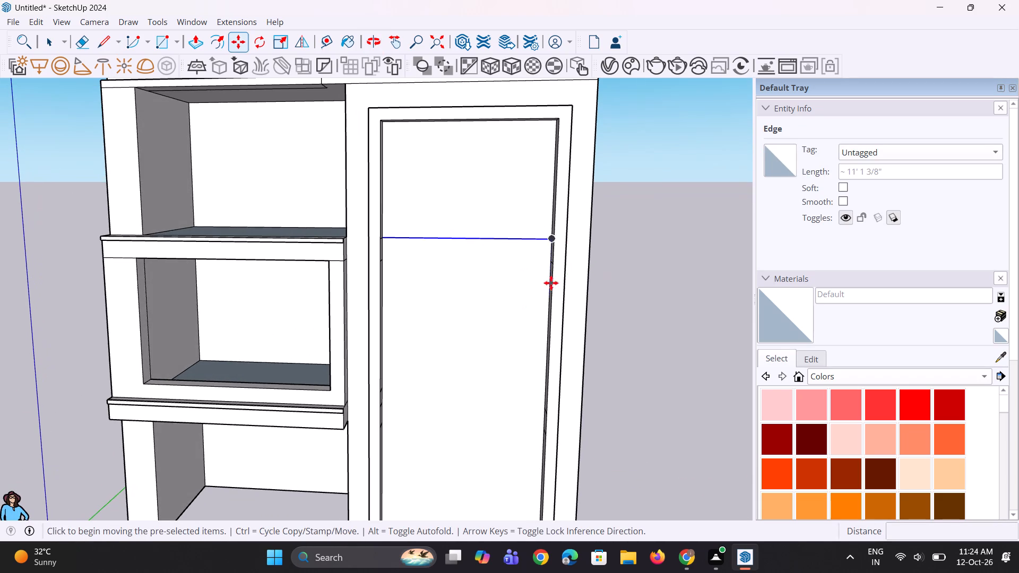
left_click(550, 239)
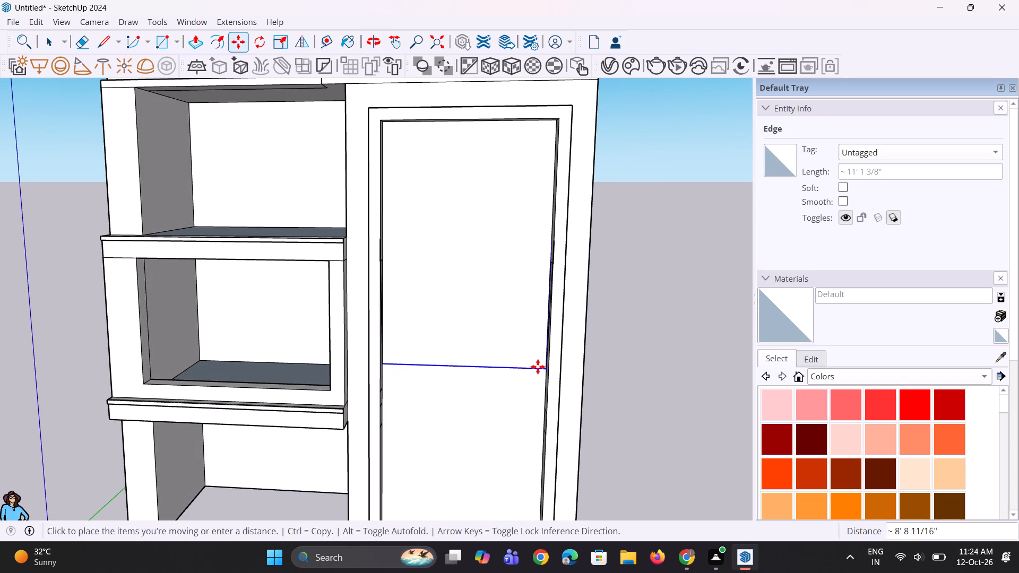
key("m")
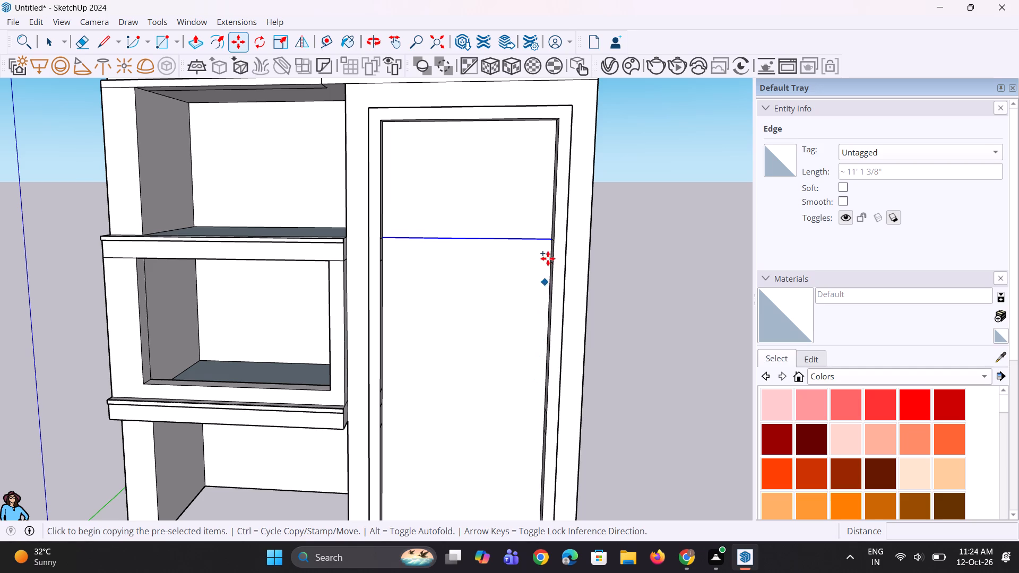
left_click(549, 242)
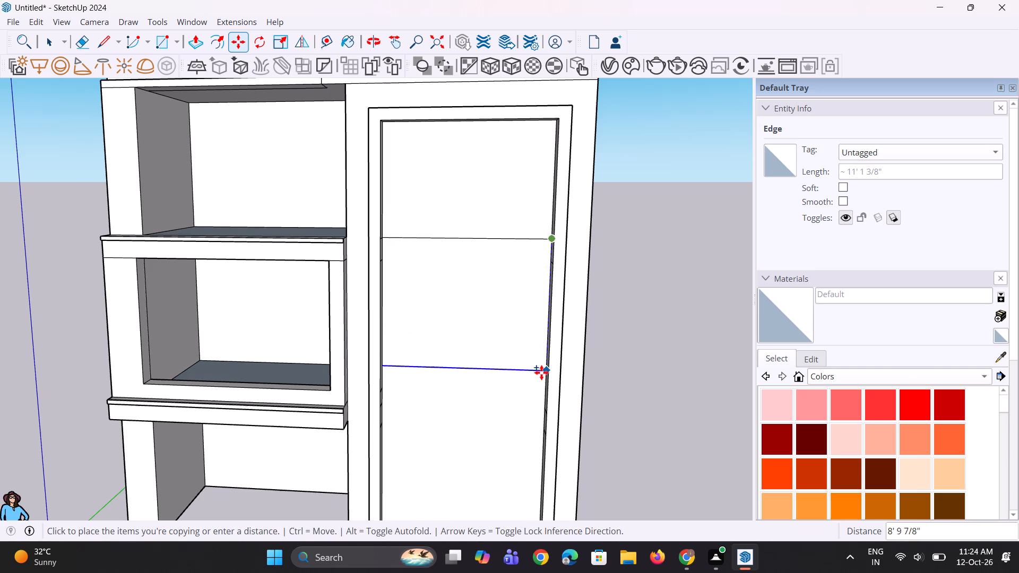
left_click(543, 392)
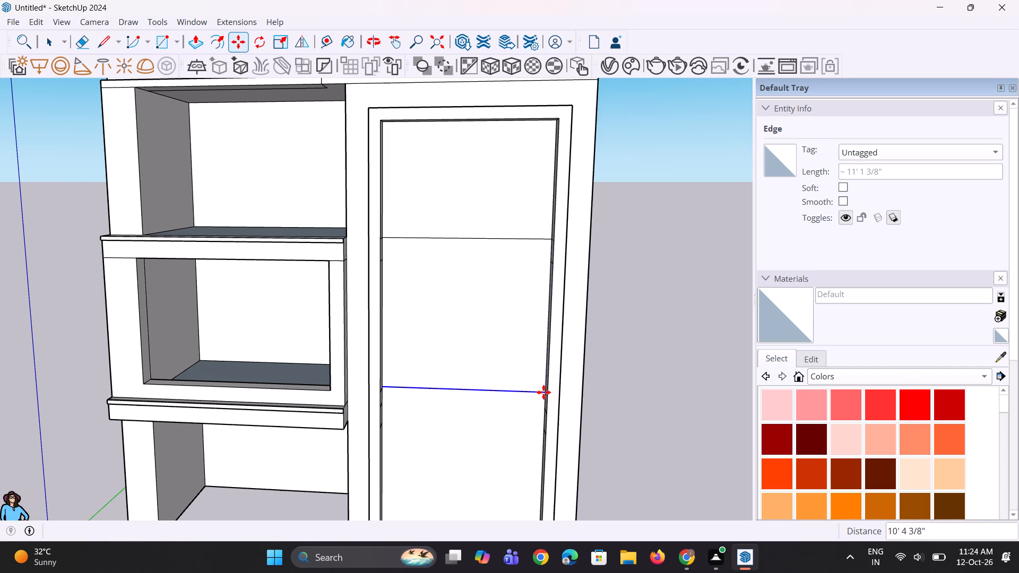
Move the copied line down about 11/16" to meet the topmost lower slab-band line on the jamb nearest the balconies.
middle_click_drag(532, 394, 408, 413)
scroll(384, 415, "up", 8)
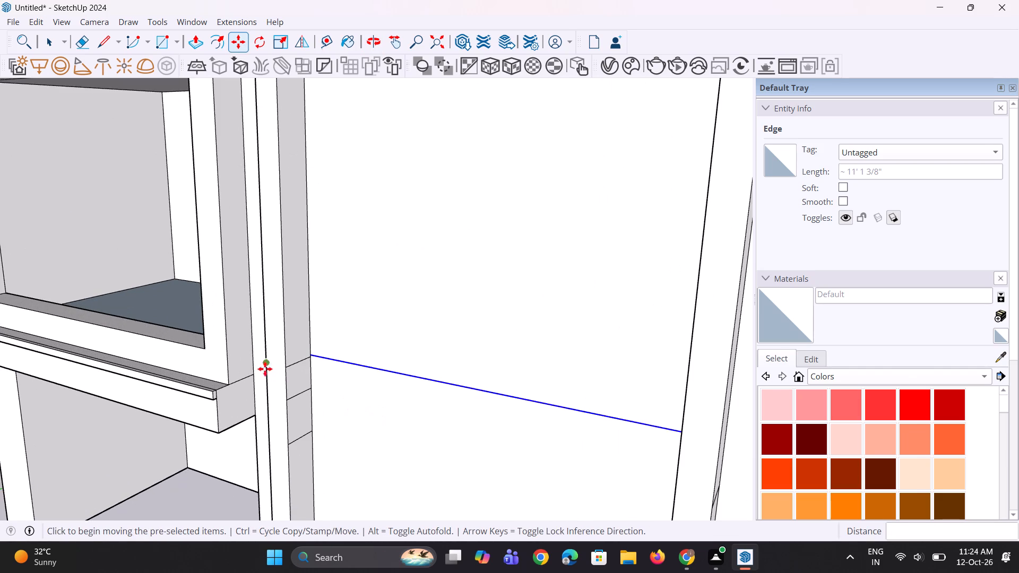
scroll(293, 376, "up", 11)
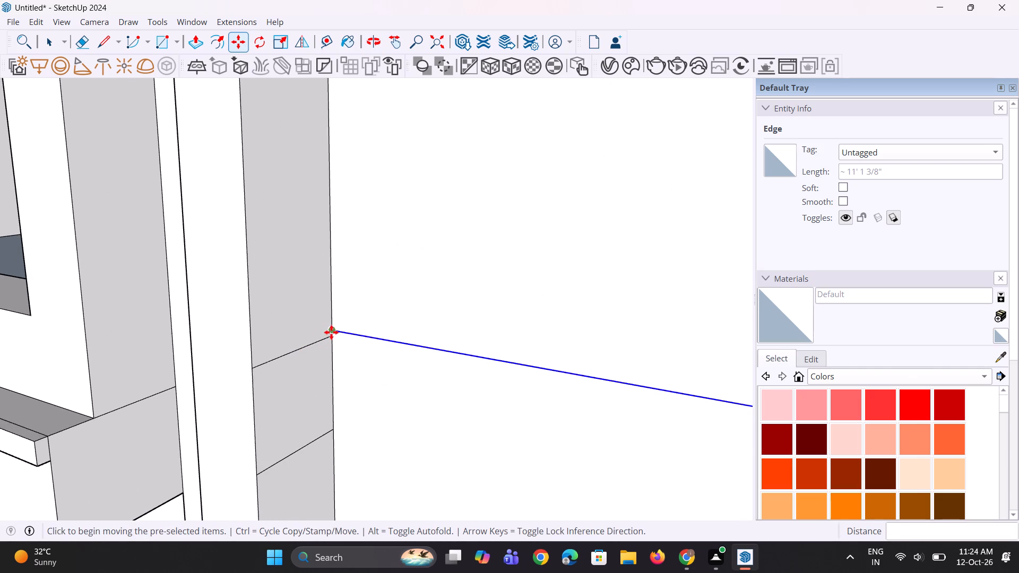
scroll(331, 332, "up", 8)
left_click(331, 332)
left_click(330, 345)
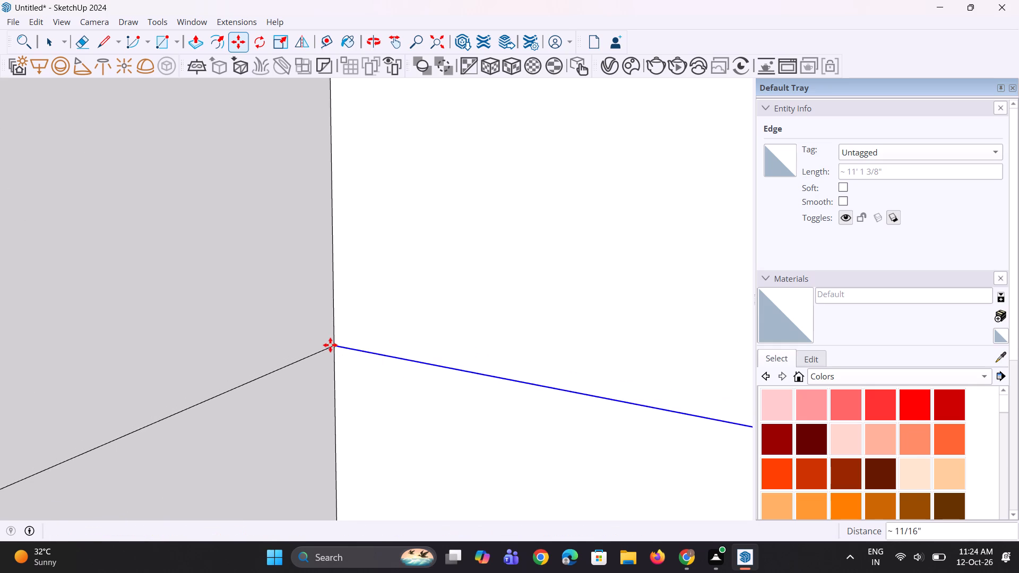
scroll(330, 345, "down", 18)
key("space")
key("space")
scroll(352, 336, "down", 12)
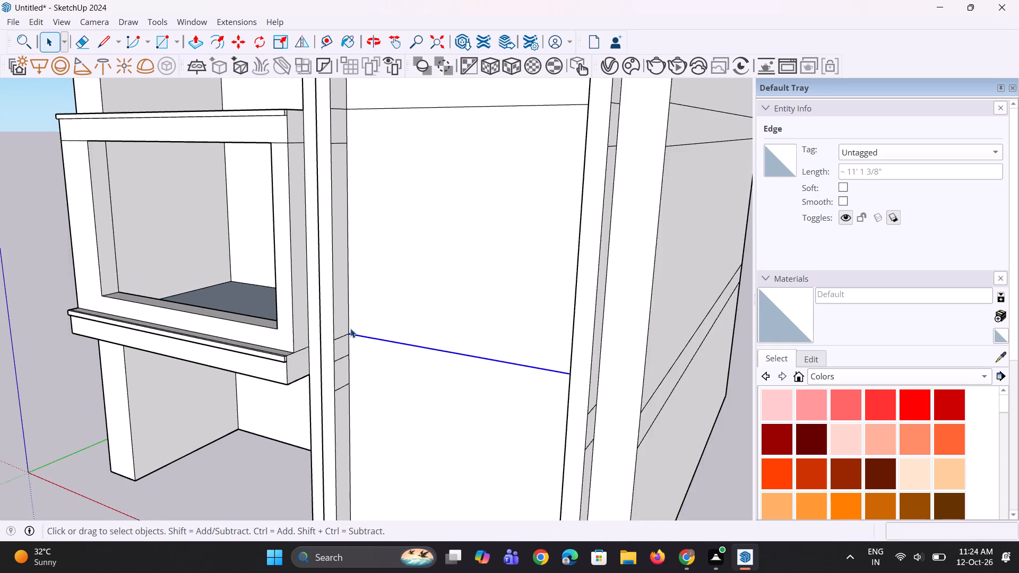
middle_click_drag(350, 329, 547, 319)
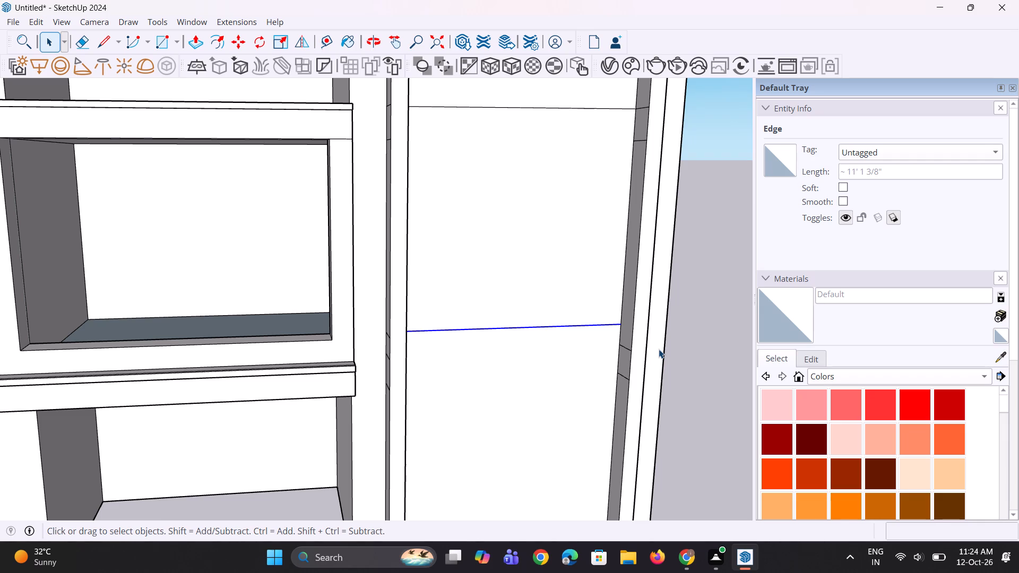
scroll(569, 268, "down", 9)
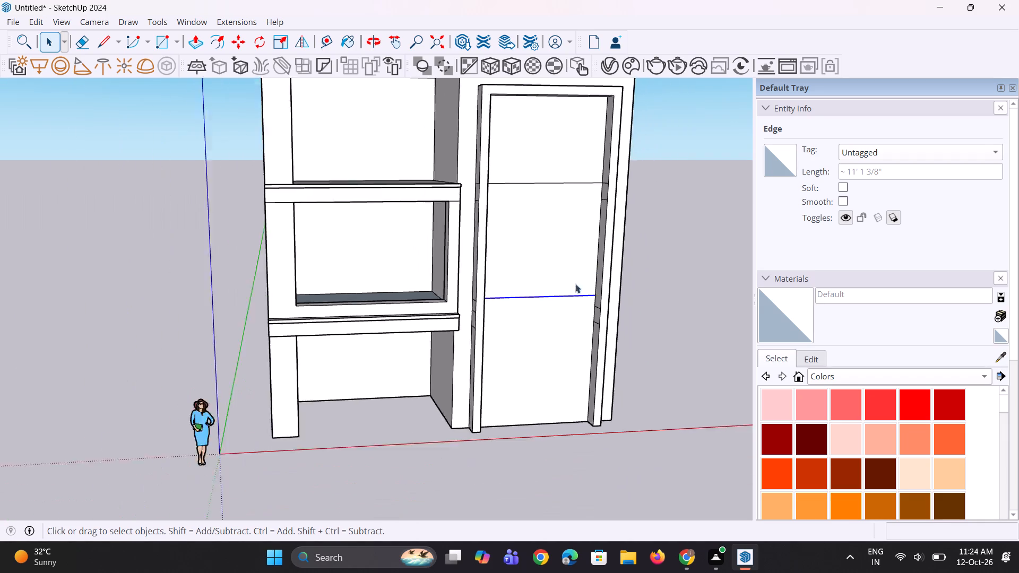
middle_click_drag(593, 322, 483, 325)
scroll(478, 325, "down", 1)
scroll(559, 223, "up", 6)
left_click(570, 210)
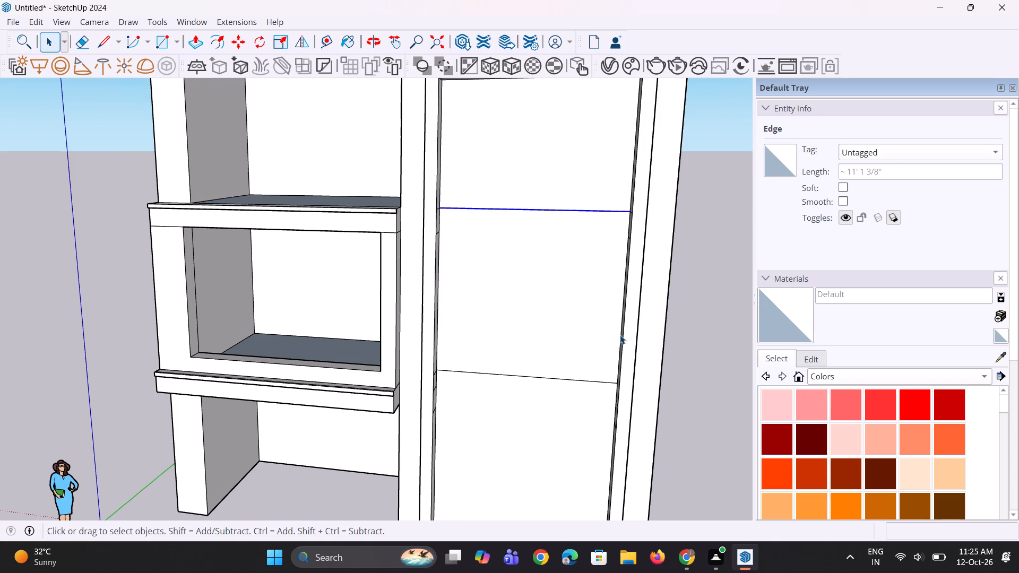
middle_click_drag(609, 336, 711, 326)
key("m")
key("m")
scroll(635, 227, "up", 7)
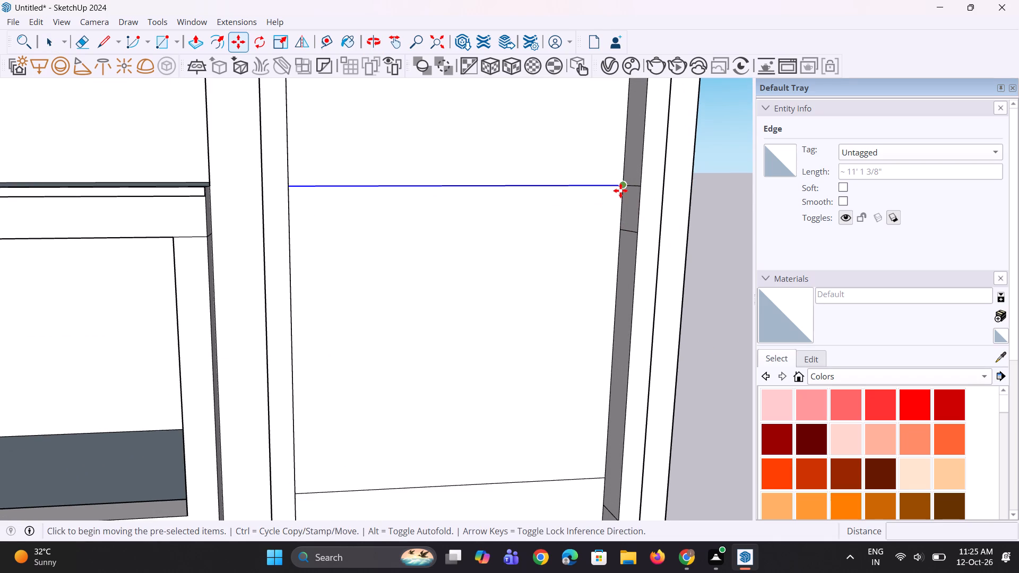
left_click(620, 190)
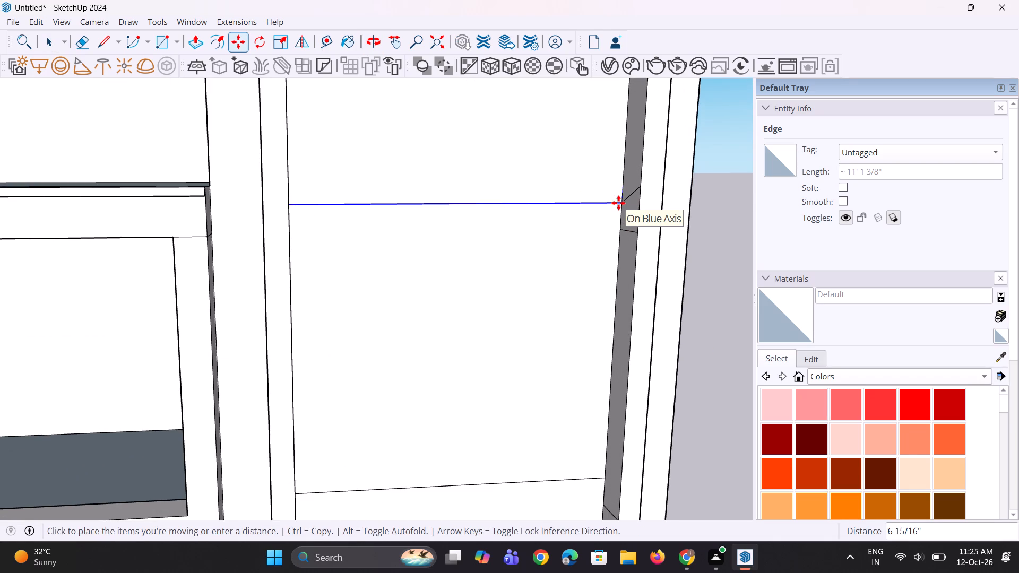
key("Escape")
Erase the topmost upper slab-band line on the inner side of the frame's far jamb.
scroll(629, 199, "up", 3)
key("e")
key("e")
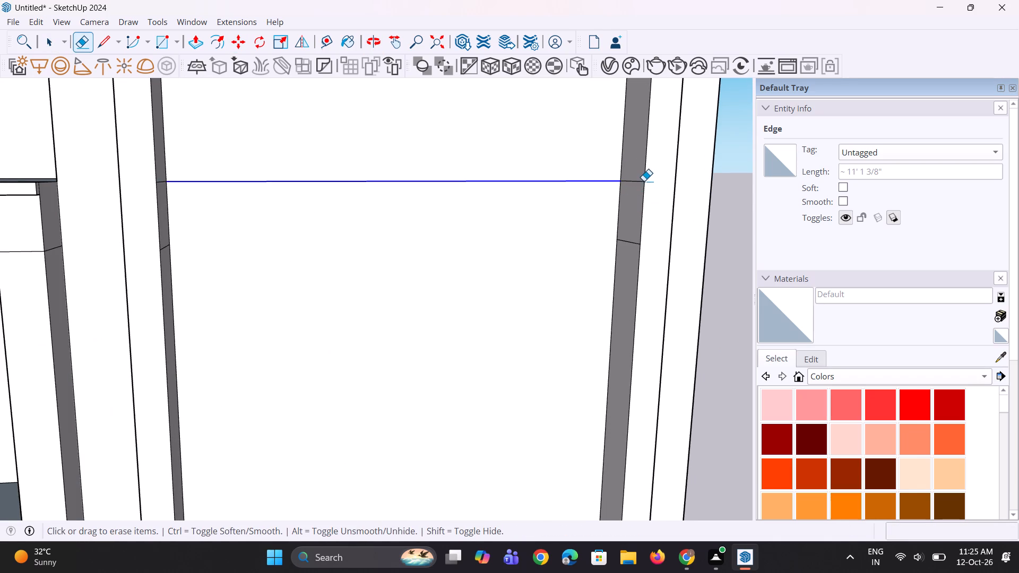
left_click(639, 182)
Move the upper horizontal line on the recessed panel down about 9 1/16".
scroll(625, 189, "up", 2)
key("l")
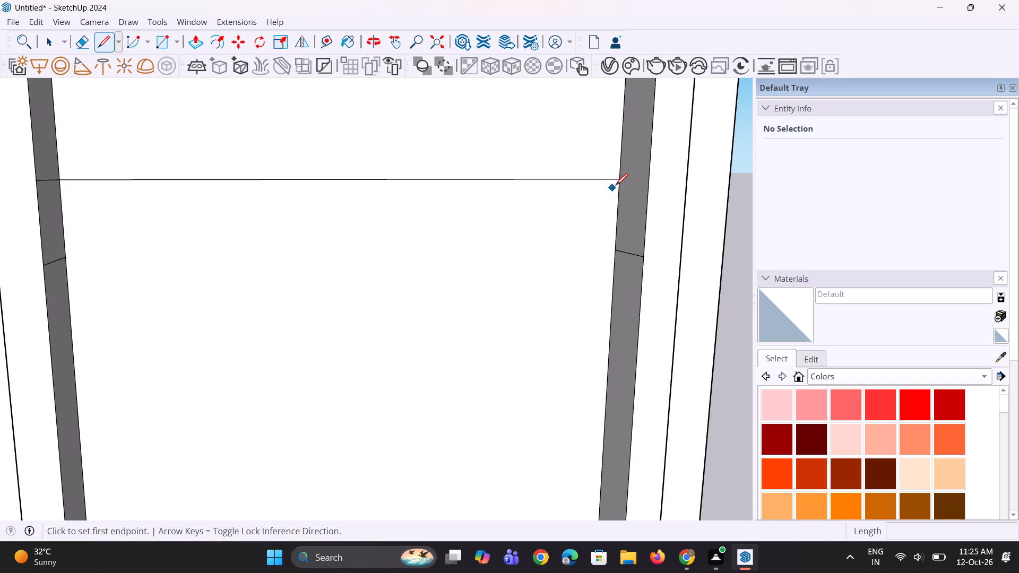
key("m")
key("space")
key("space")
left_click(608, 182)
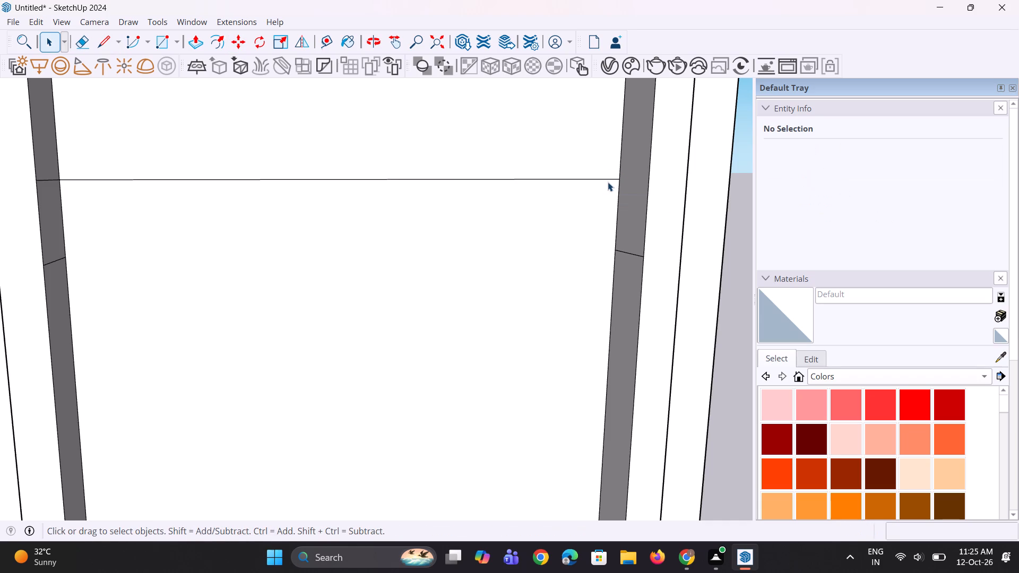
left_click(615, 179)
scroll(595, 188, "up", 2)
key("m")
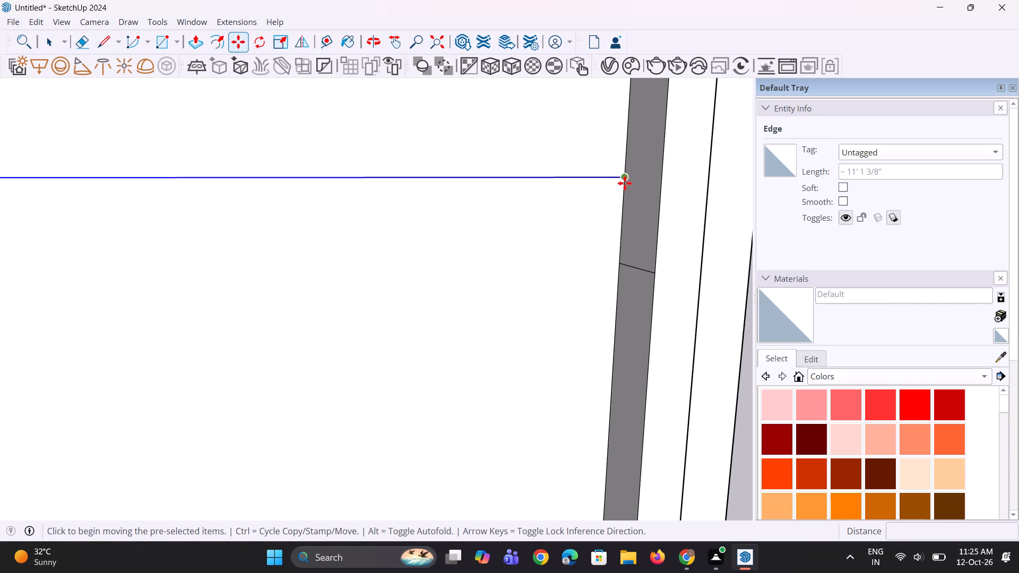
left_click(625, 183)
left_click(624, 222)
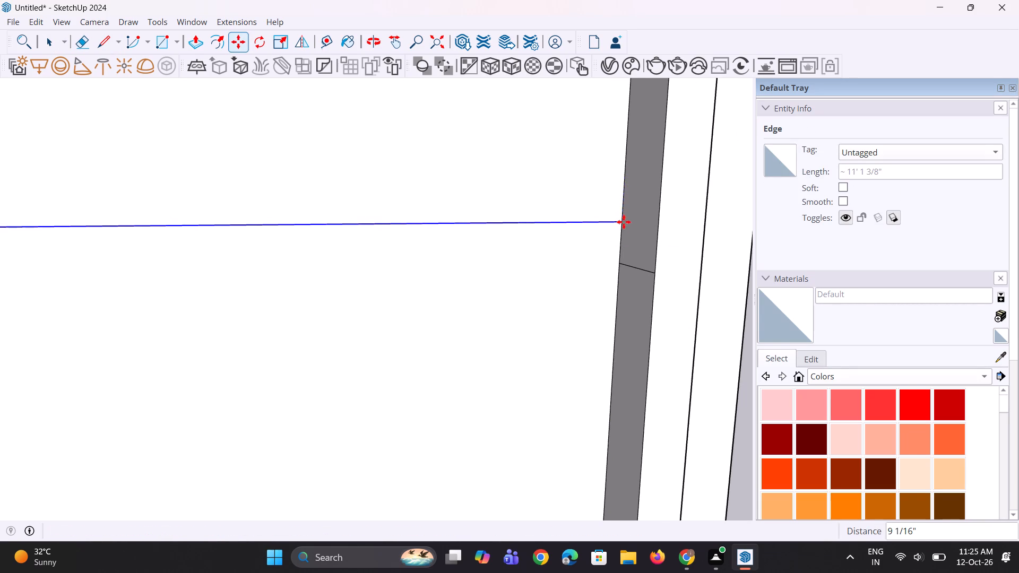
scroll(575, 257, "down", 17)
key("space")
key("space")
left_click(659, 298)
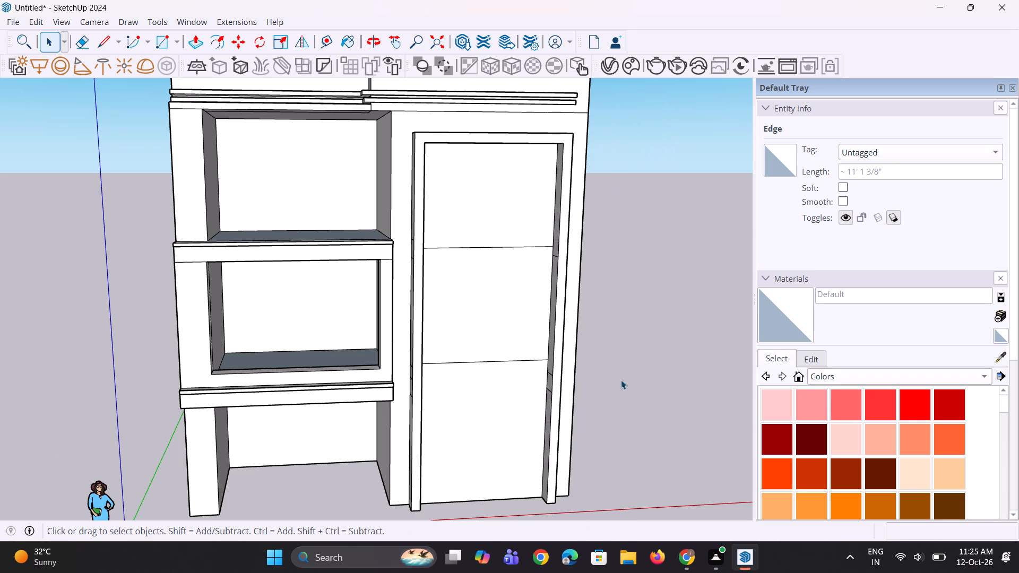
Erase the two lower slab-band lines on the inner side of the frame's far jamb.
middle_click_drag(592, 419, 523, 390)
scroll(489, 367, "up", 1)
left_click(490, 364)
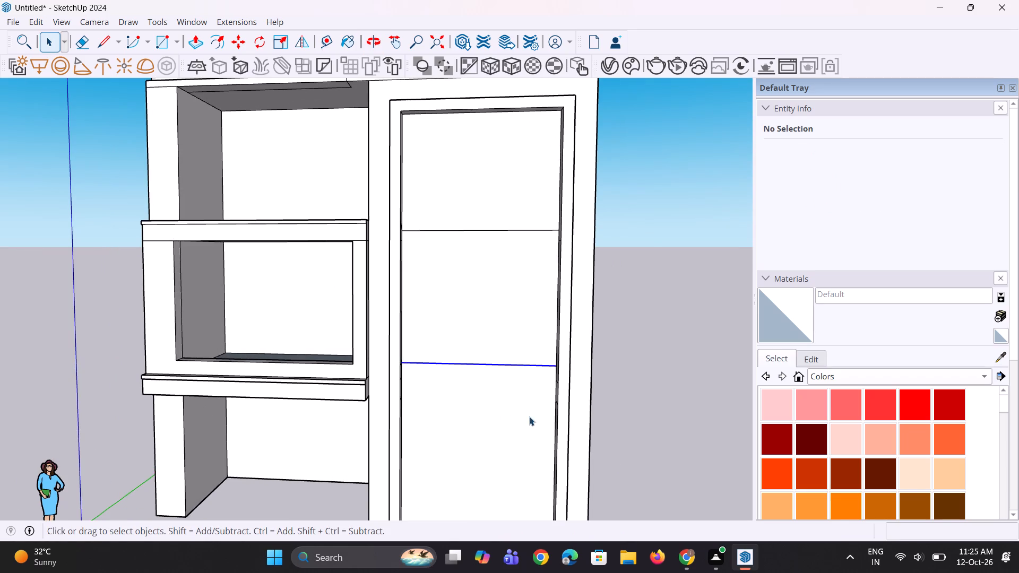
scroll(562, 416, "up", 1)
middle_click_drag(575, 416, 660, 399)
scroll(517, 360, "up", 7)
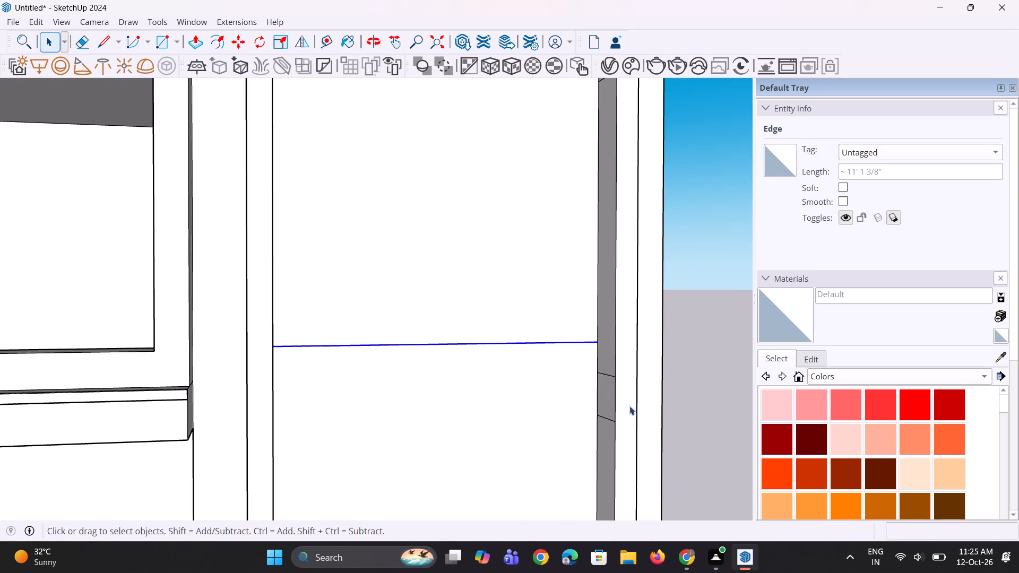
key("e")
left_click(603, 376)
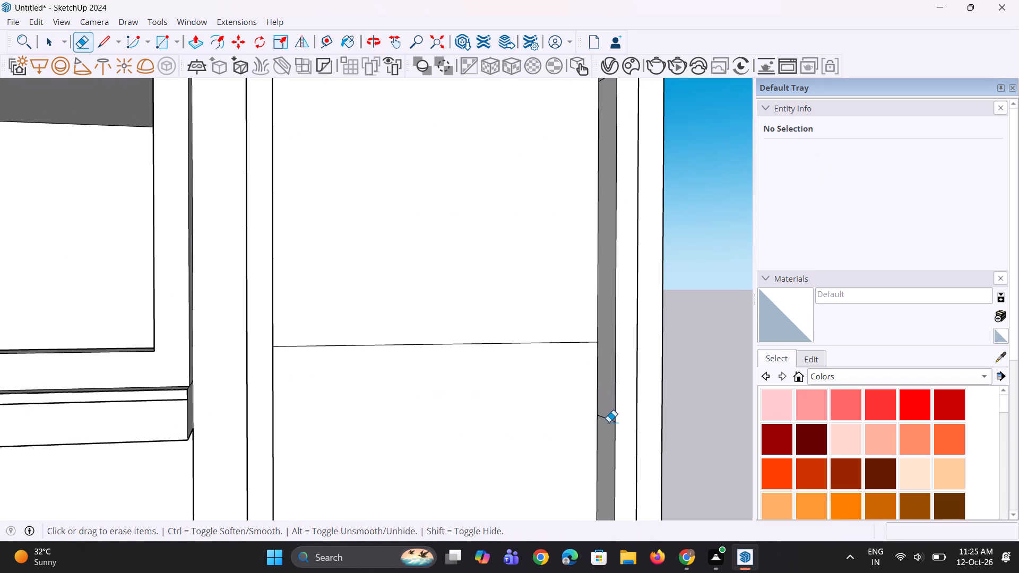
left_click(611, 422)
key("space")
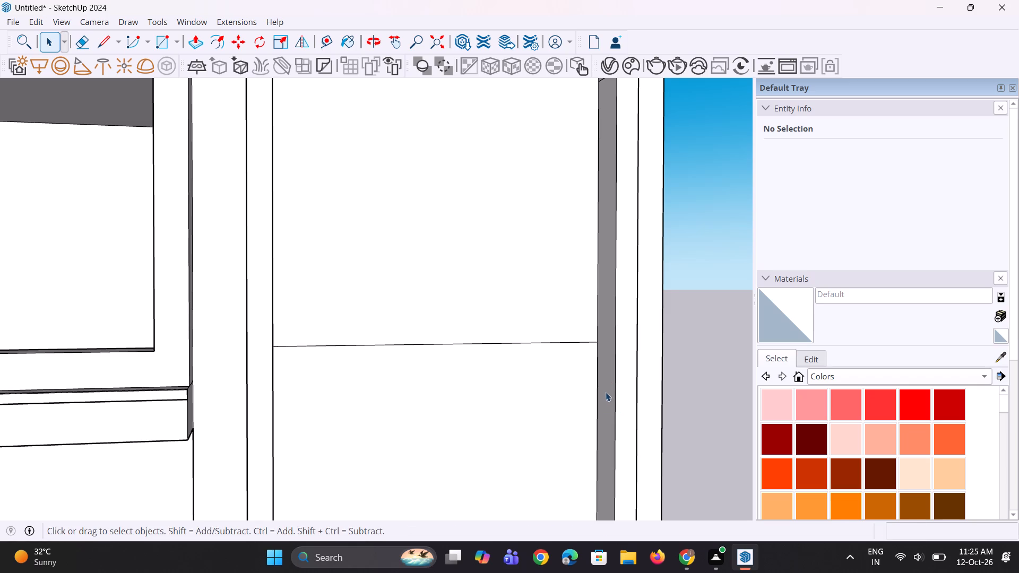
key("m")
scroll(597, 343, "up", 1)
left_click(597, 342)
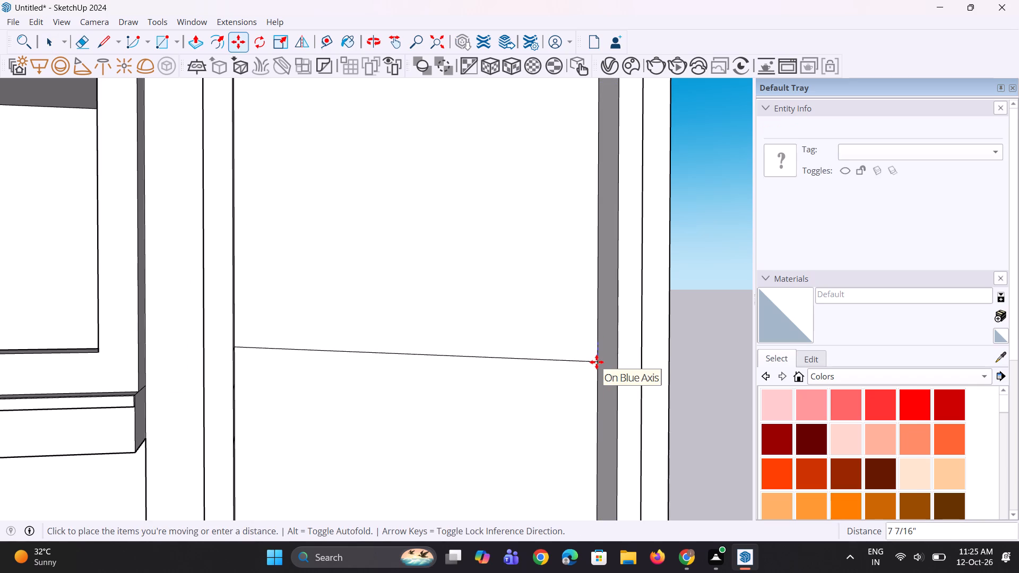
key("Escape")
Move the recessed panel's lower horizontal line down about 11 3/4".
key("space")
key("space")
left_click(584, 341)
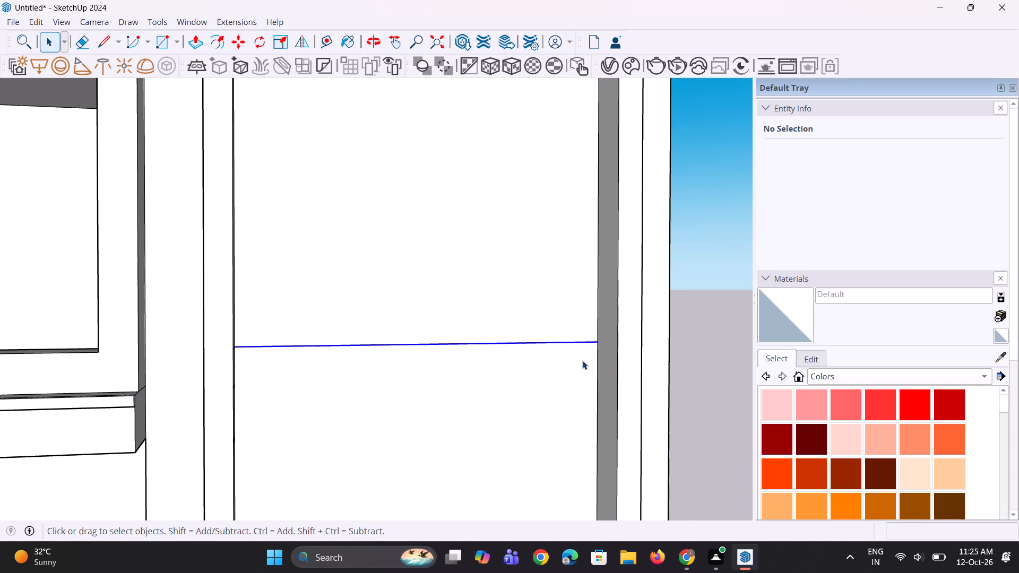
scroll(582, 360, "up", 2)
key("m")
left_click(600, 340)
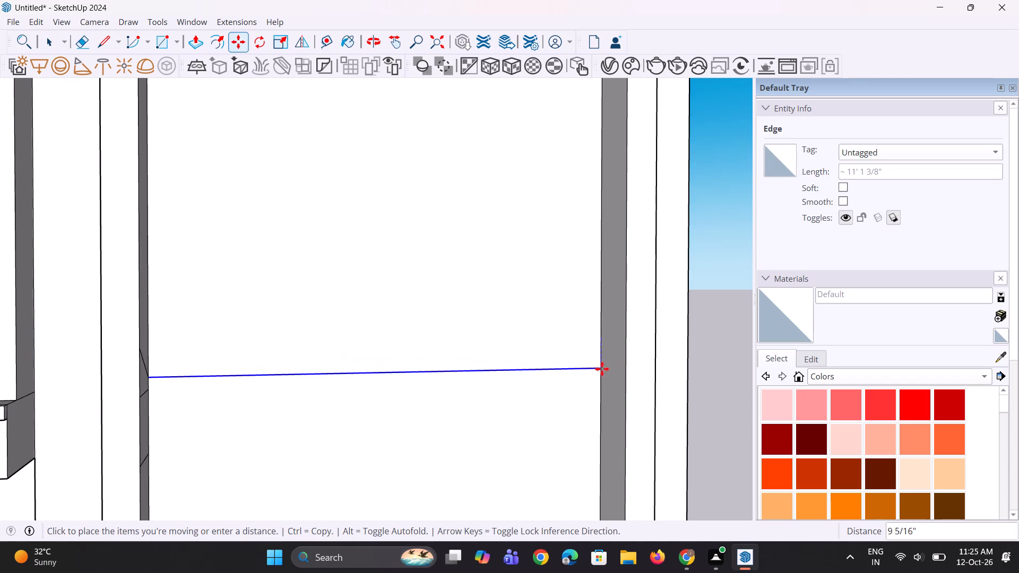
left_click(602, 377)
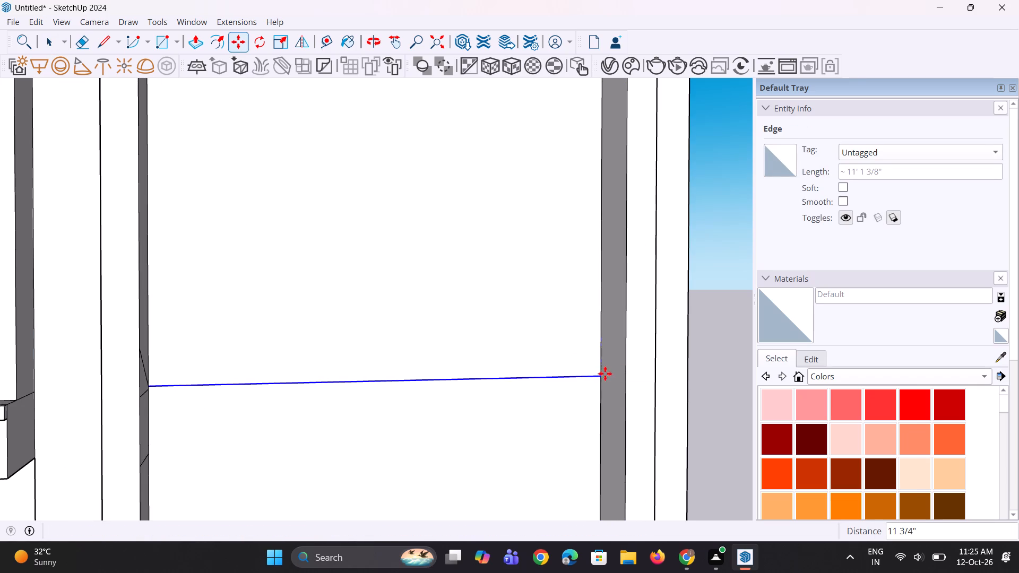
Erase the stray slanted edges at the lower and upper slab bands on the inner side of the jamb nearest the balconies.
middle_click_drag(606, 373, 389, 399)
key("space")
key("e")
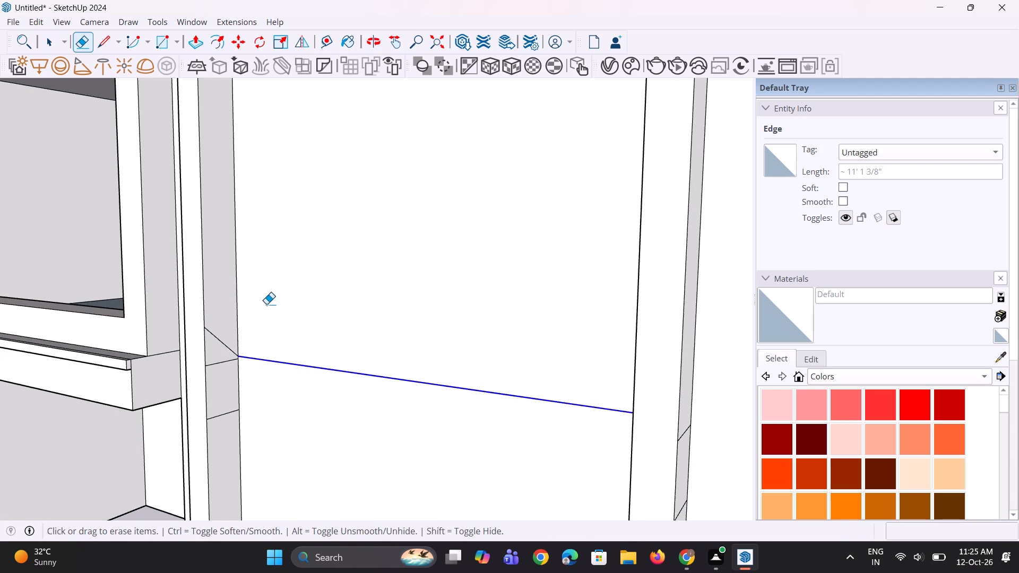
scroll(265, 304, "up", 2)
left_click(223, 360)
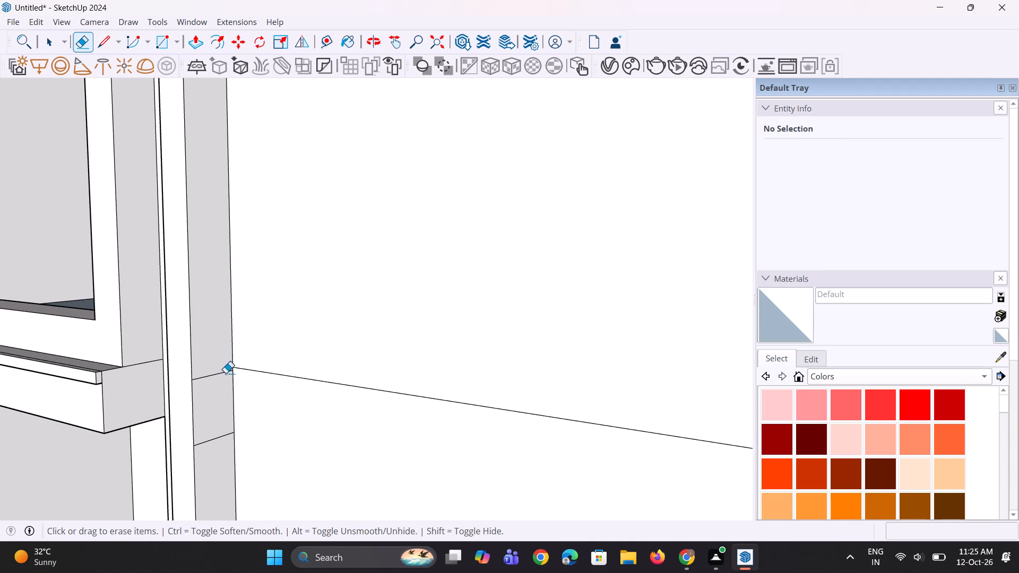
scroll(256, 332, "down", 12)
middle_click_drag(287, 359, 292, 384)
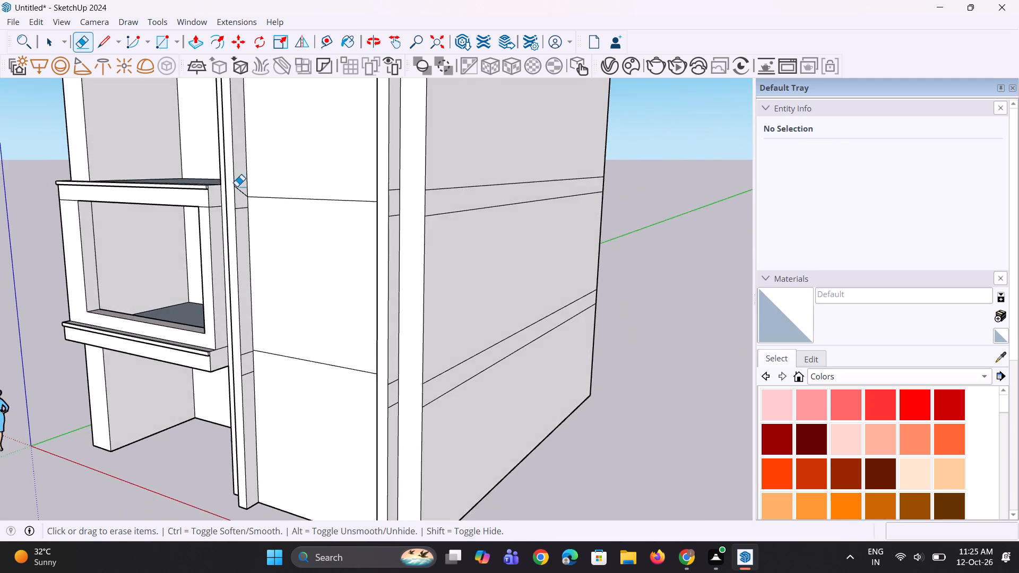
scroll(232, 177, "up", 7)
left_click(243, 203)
Examine how the recessed panel's two horizontal lines align with the balcony slab bands.
middle_click_drag(299, 273, 533, 307)
scroll(309, 277, "up", 1)
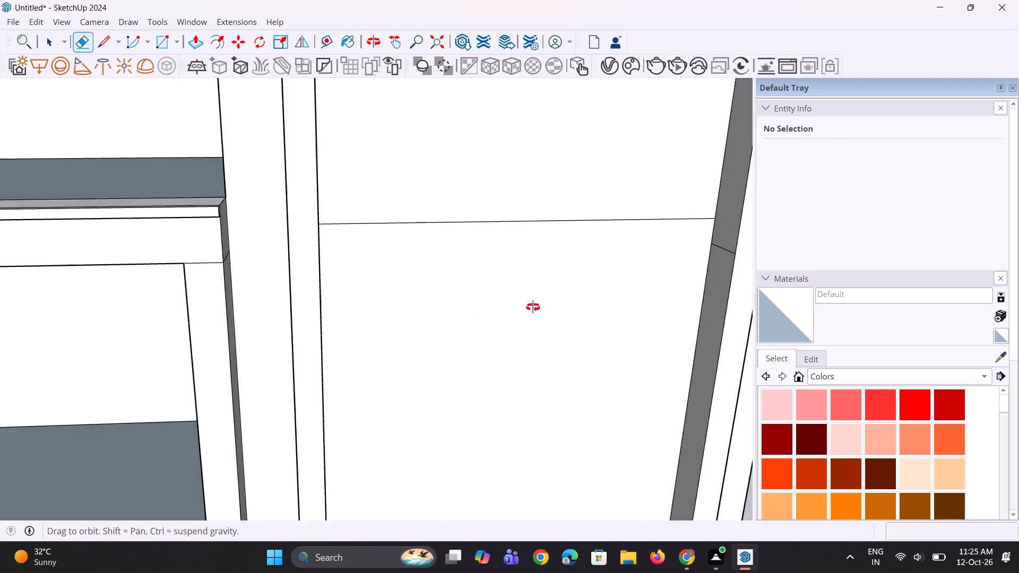
middle_click_drag(533, 307, 541, 303)
scroll(474, 277, "down", 6)
scroll(532, 276, "down", 5)
middle_click_drag(577, 333, 527, 297)
key("space")
key("space")
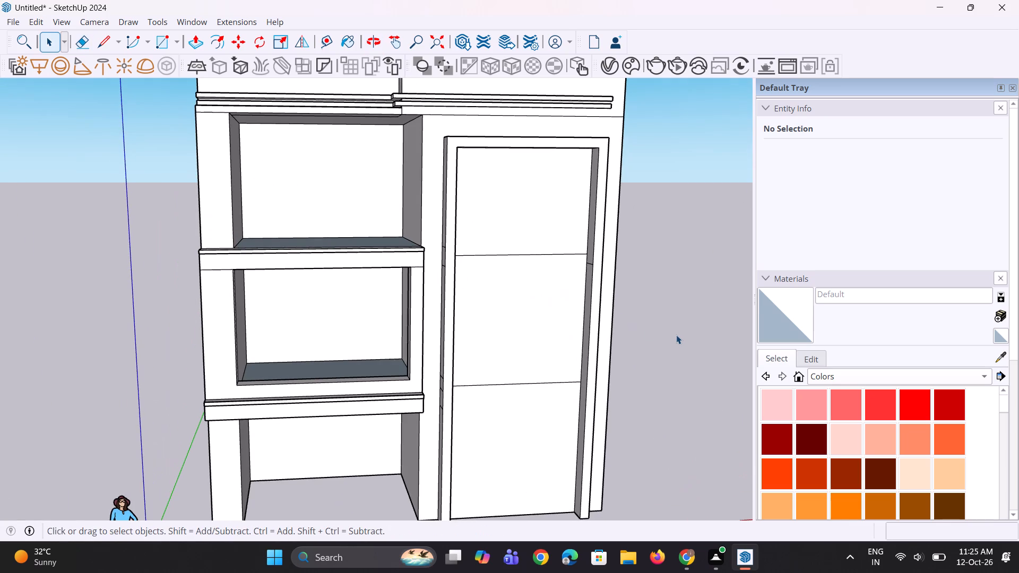
left_click(676, 335)
scroll(554, 314, "down", 6)
middle_click_drag(590, 324, 521, 306)
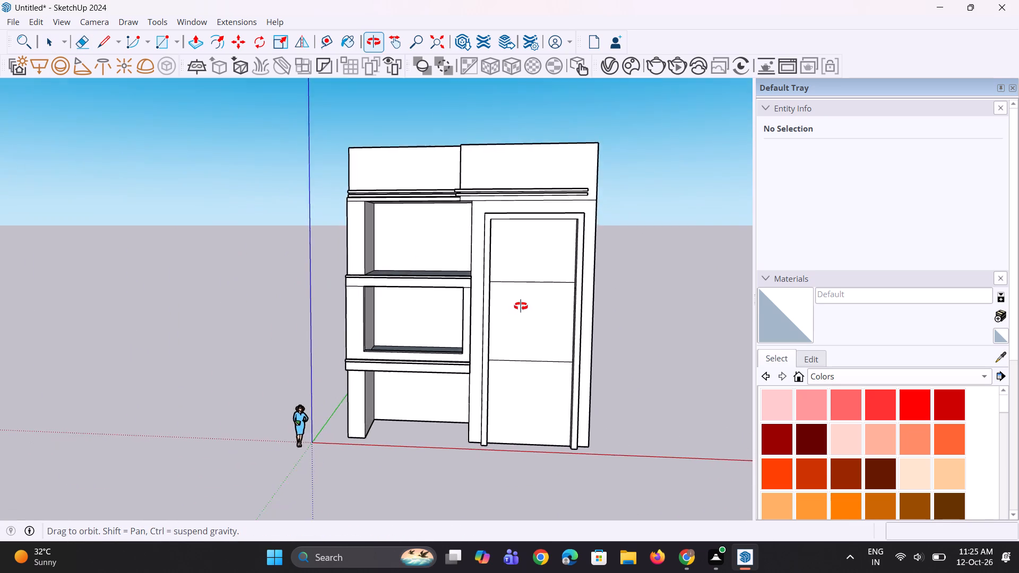
middle_click_drag(521, 306, 504, 292)
scroll(499, 287, "up", 8)
middle_click_drag(506, 277, 491, 276)
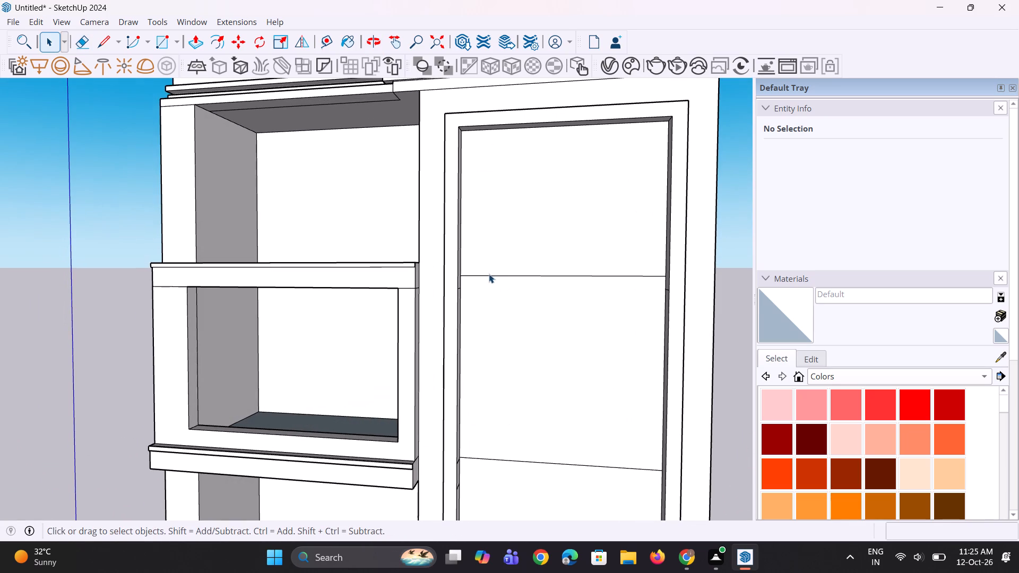
left_click(489, 274)
middle_click_drag(506, 290, 516, 322)
scroll(564, 299, "up", 2)
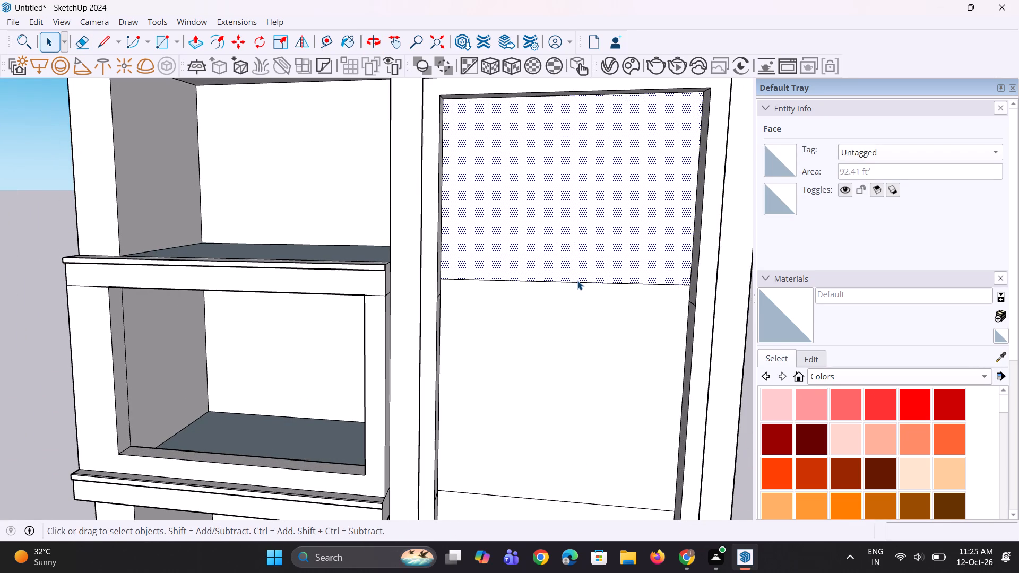
left_click(577, 281)
scroll(573, 297, "down", 4)
middle_click_drag(582, 301, 615, 286)
left_click_drag(606, 300, 611, 297)
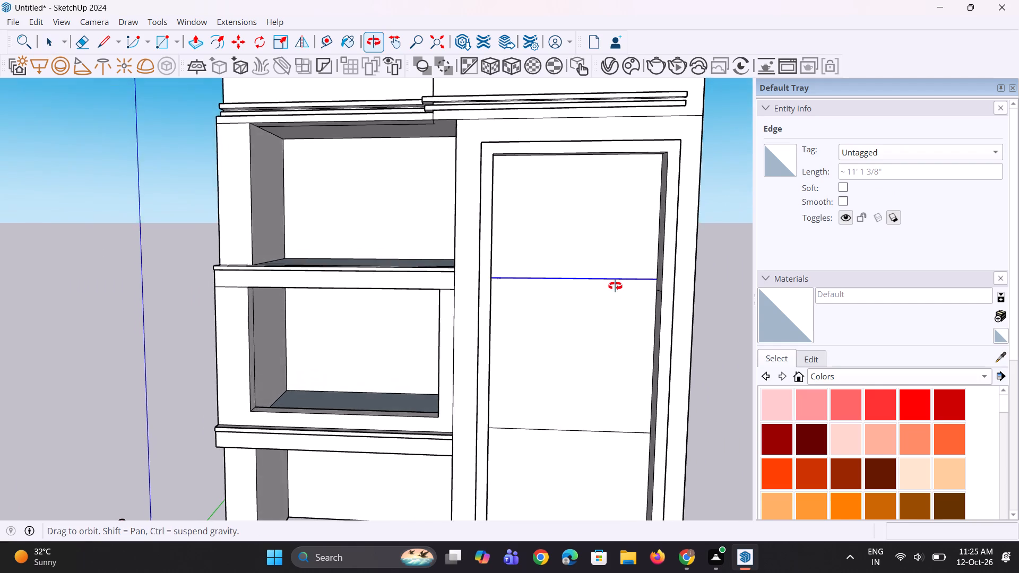
middle_click_drag(615, 286, 615, 281)
scroll(649, 259, "up", 3)
middle_click_drag(629, 279, 678, 316)
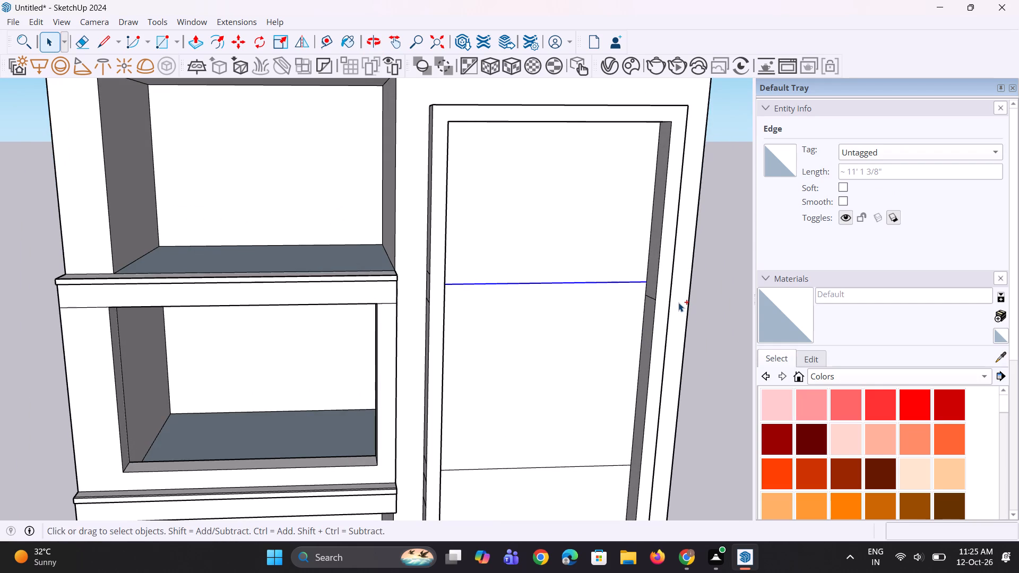
Undo the recent slab-band edge erasures on the jambs and the downward moves of the recessed panel's two horizontal lines.
key("ctrl+z")
key("ctrl+z")
key("ctrl+z")
key("ctrl+z")
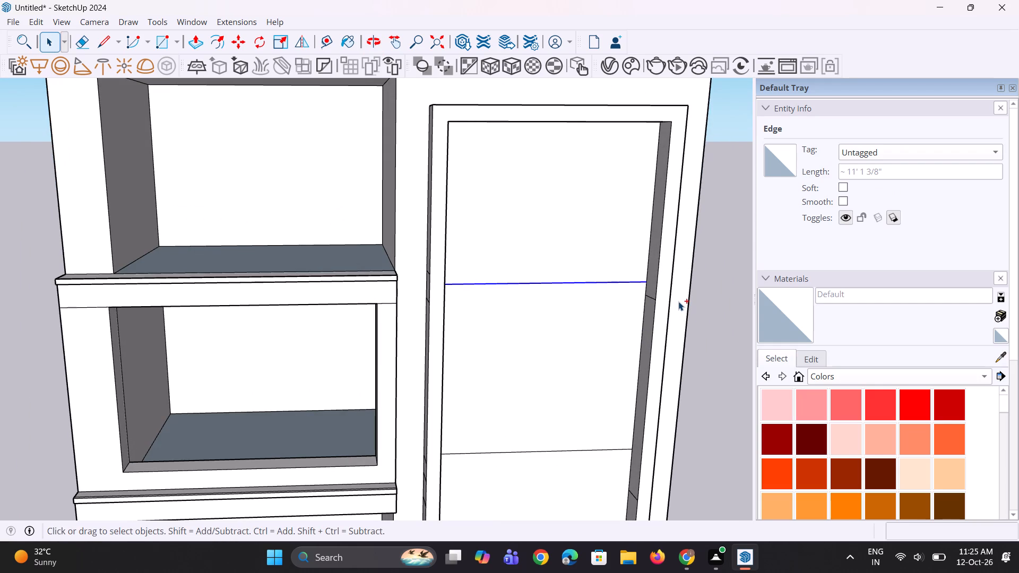
key("ctrl+z")
key("ctrl+z")
key("space")
key("space")
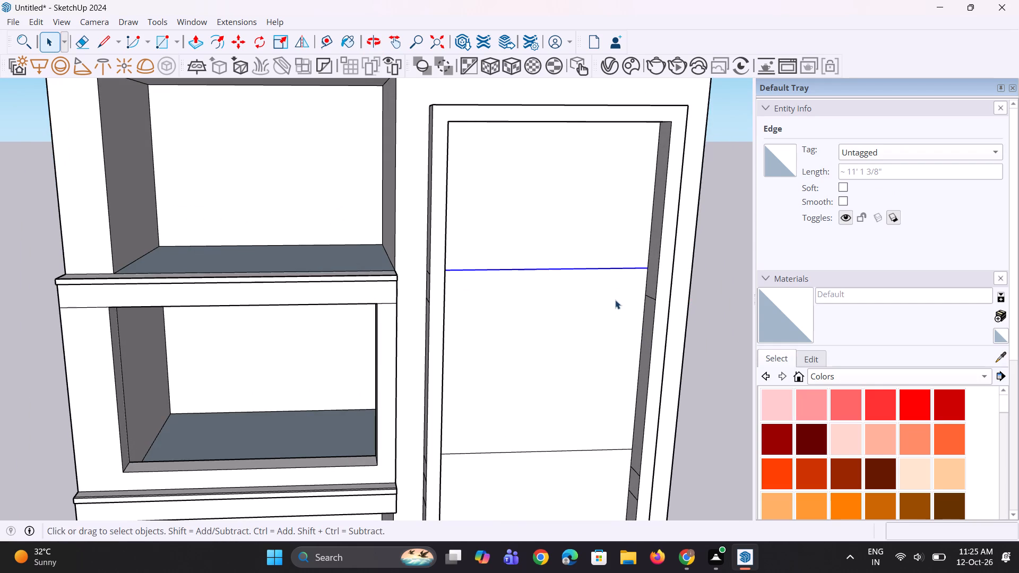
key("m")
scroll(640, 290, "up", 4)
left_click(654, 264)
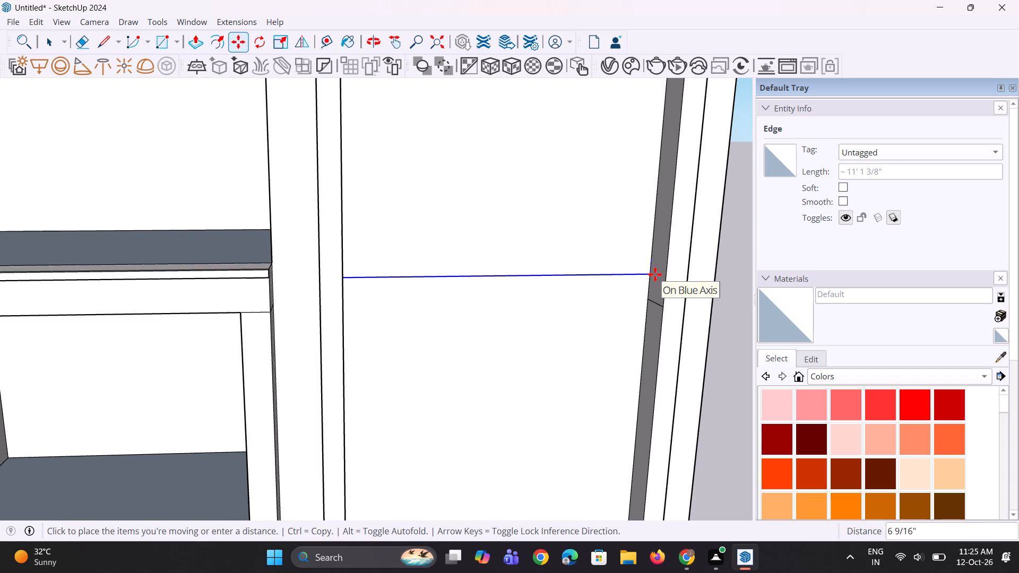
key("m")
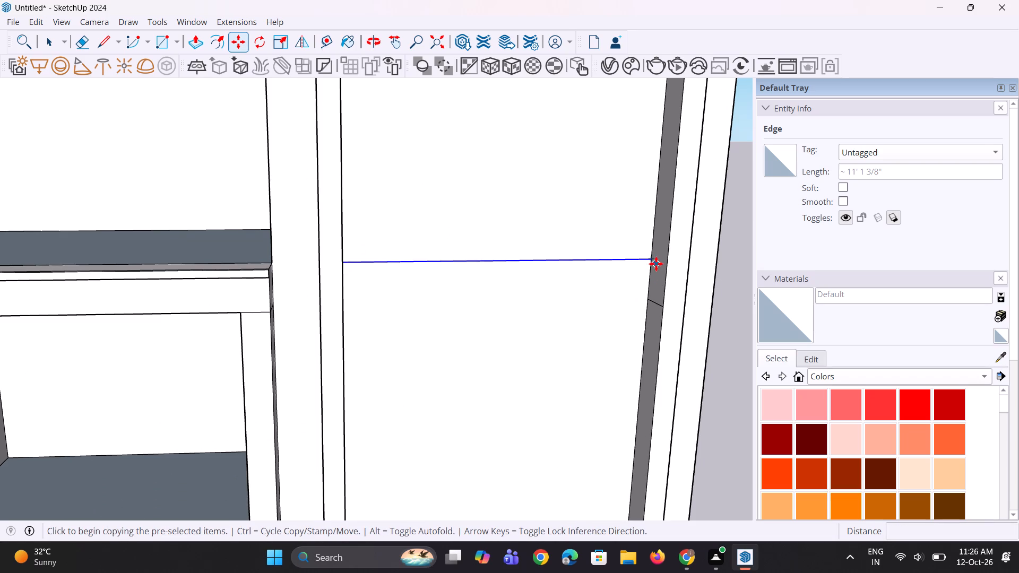
Undo the erasure of the topmost upper slab-band line on the inner side of the frame's far jamb.
key("ctrl+z")
key("space")
key("space")
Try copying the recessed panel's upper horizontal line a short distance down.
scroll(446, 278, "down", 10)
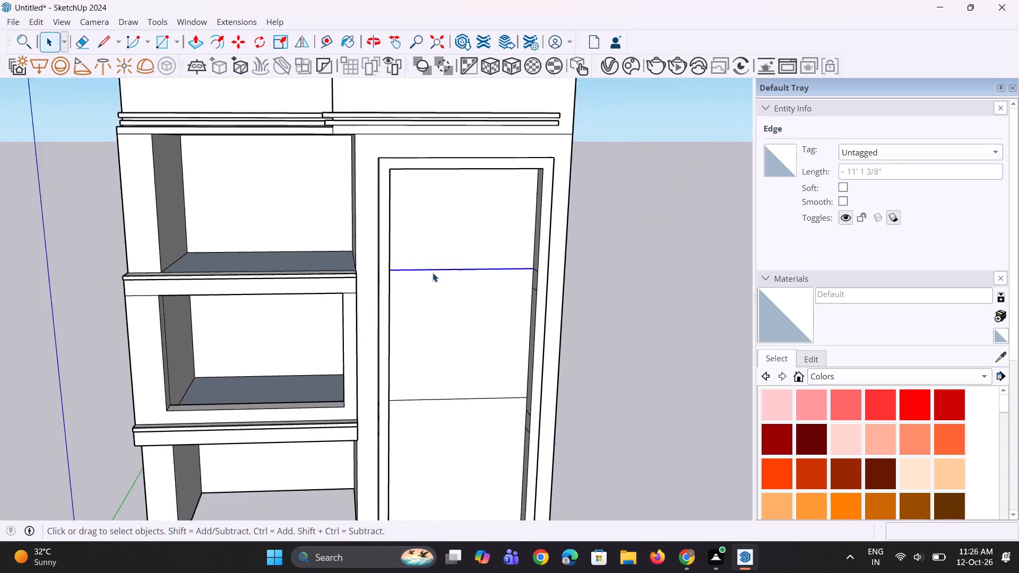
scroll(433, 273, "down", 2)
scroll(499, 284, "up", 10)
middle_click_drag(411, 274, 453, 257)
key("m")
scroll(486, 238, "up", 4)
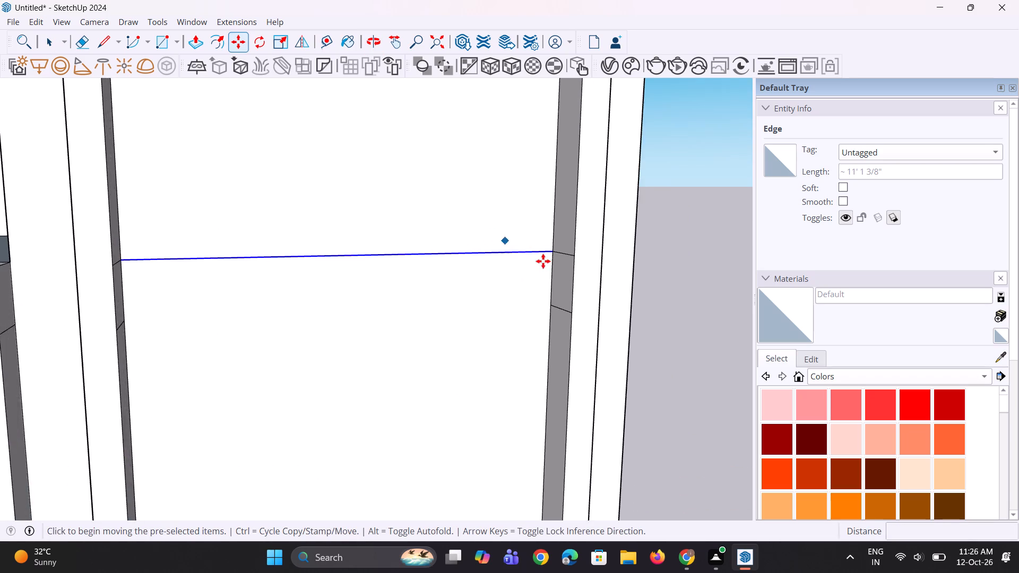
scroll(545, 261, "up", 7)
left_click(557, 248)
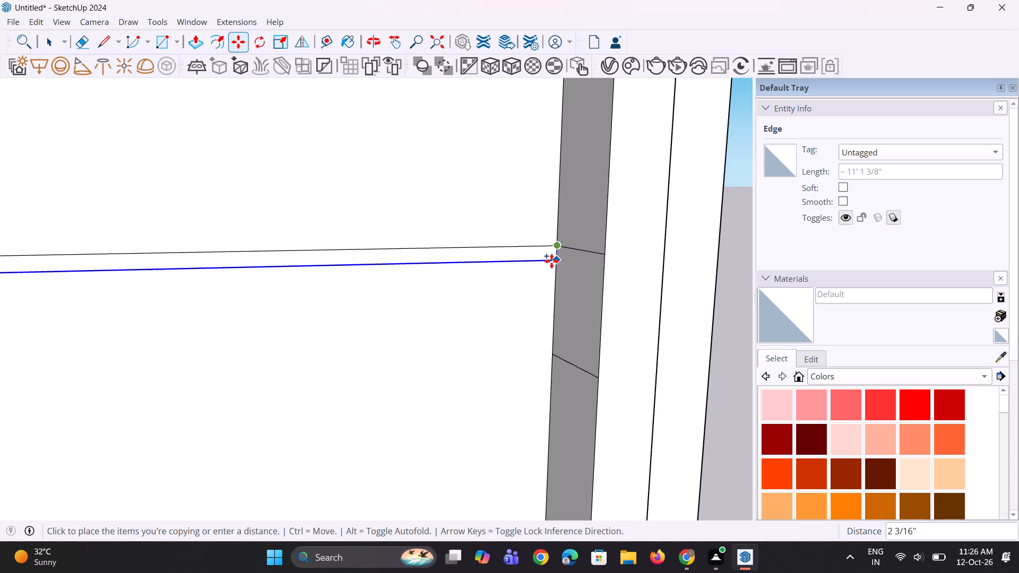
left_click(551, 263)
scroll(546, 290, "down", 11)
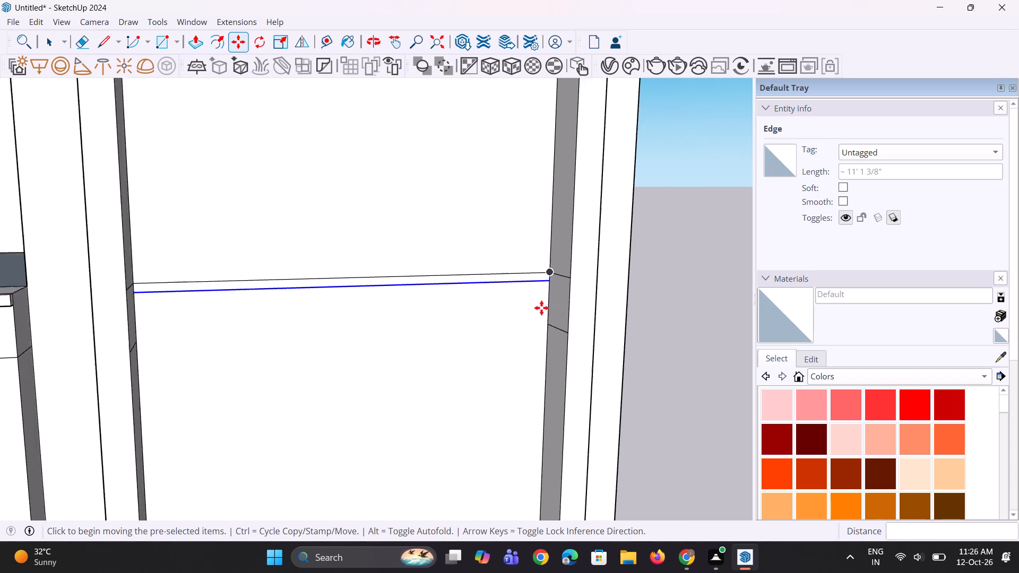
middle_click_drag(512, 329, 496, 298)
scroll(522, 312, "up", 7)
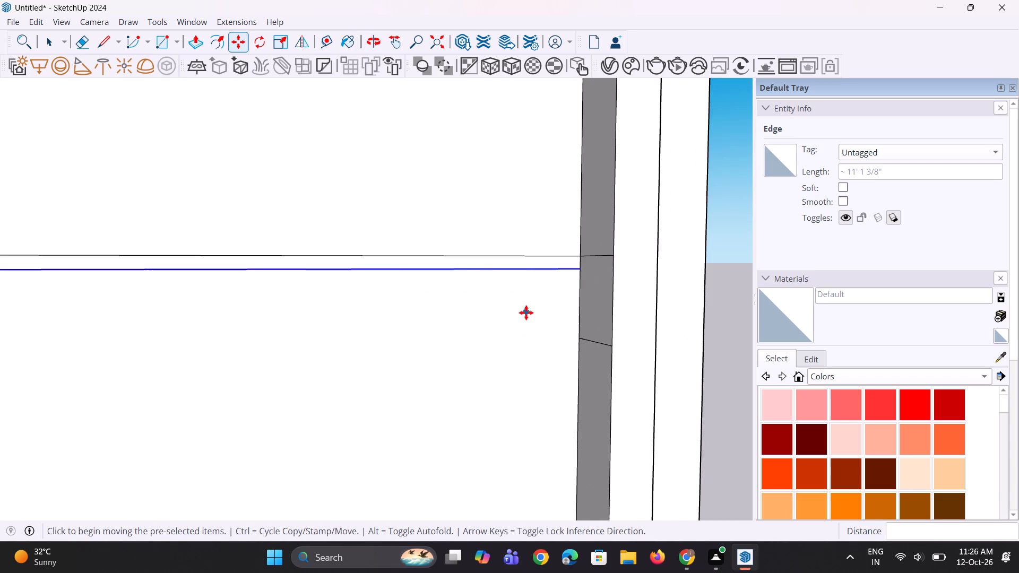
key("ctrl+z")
Copy the recessed panel's upper horizontal line slightly down to form a narrow strip of about 3.7 ft².
middle_click_drag(520, 296, 528, 295)
key("space")
scroll(532, 280, "up", 1)
key("space")
left_click(532, 253)
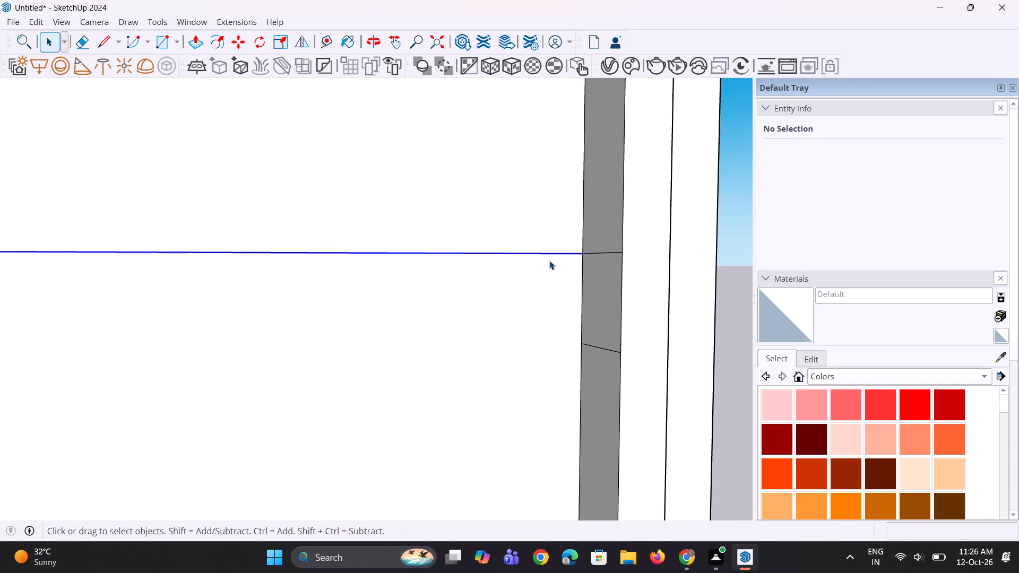
scroll(551, 261, "up", 3)
key("m")
scroll(595, 261, "up", 2)
left_click(600, 251)
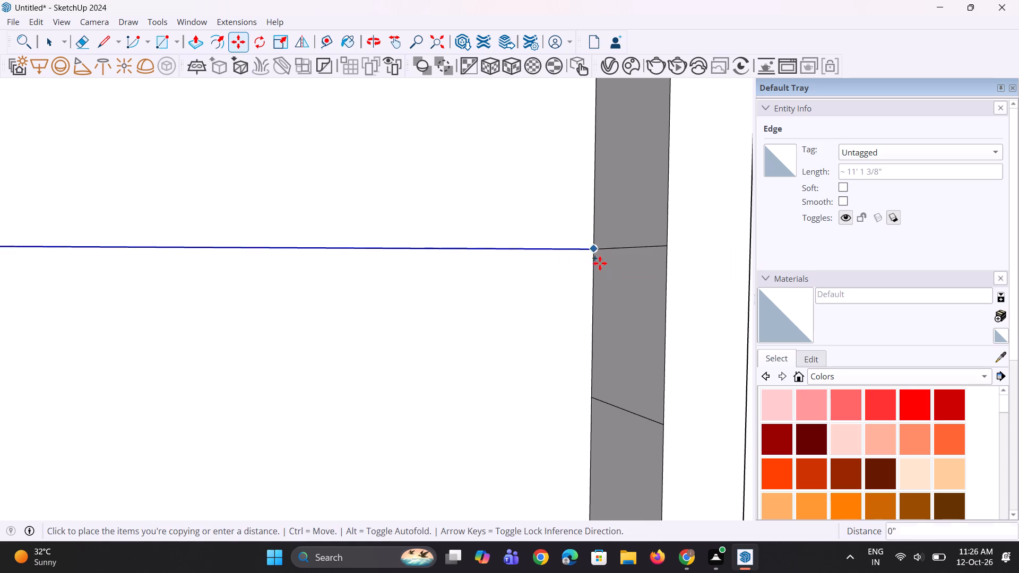
left_click(600, 283)
scroll(542, 302, "down", 7)
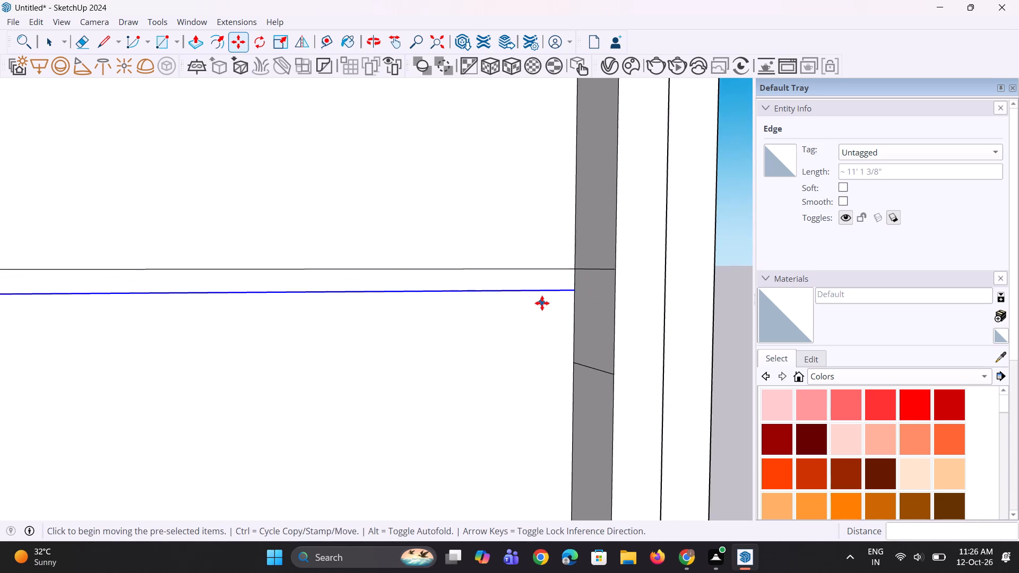
scroll(542, 303, "down", 4)
middle_click_drag(542, 303, 491, 329)
key("space")
key("space")
left_click(682, 324)
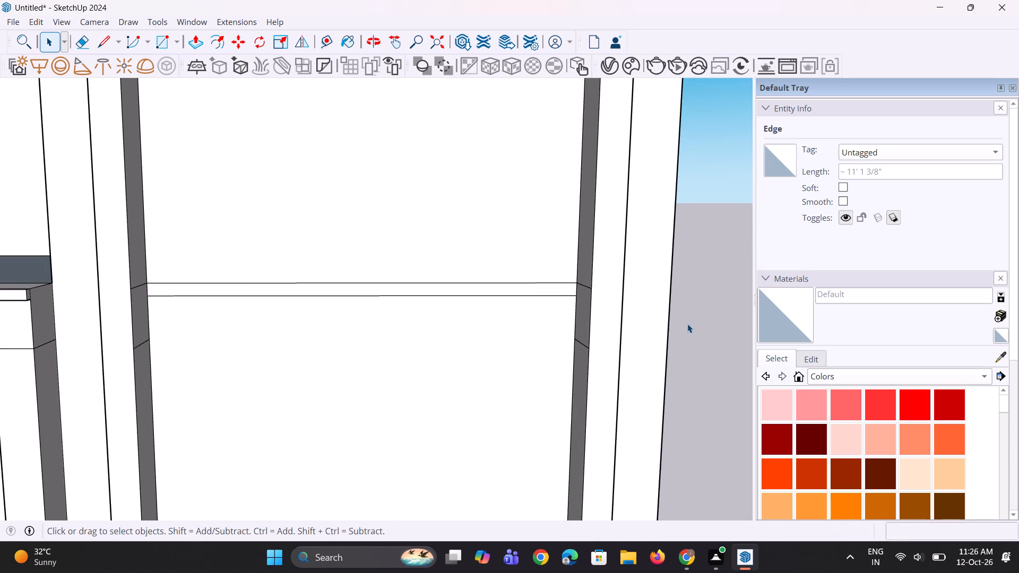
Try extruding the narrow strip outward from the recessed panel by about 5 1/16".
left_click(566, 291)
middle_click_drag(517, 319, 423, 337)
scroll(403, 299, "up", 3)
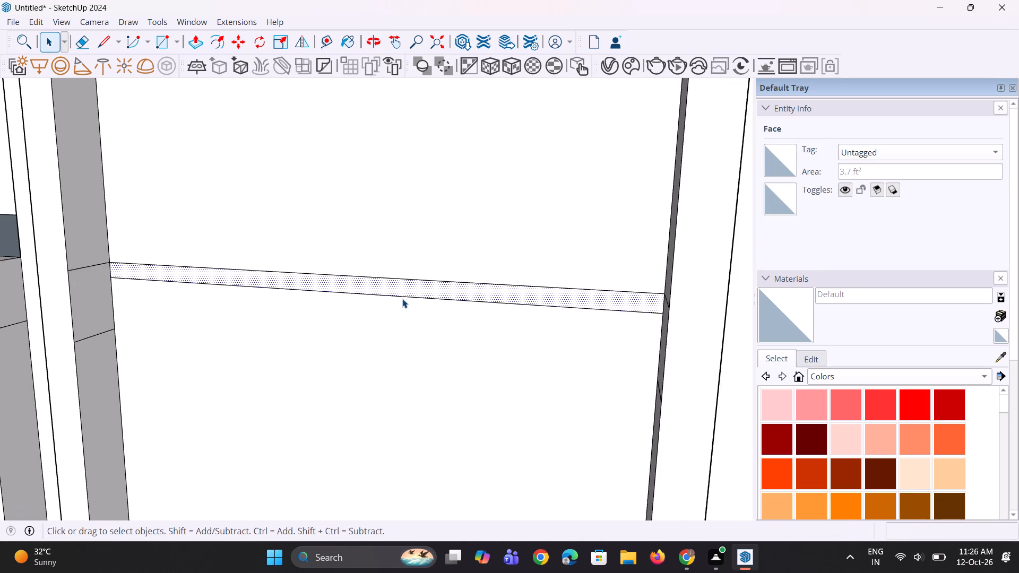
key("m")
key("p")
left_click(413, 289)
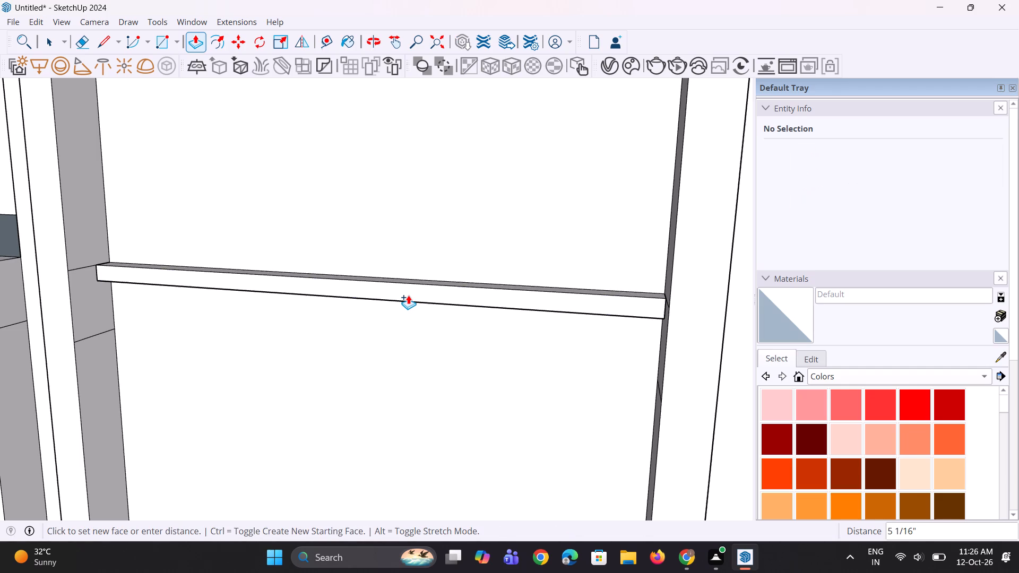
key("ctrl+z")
Examine the narrow strip's height and position relative to the upper slab-band lines on the frame's jambs.
key("space")
key("space")
left_click(410, 294)
middle_click_drag(450, 302, 497, 273)
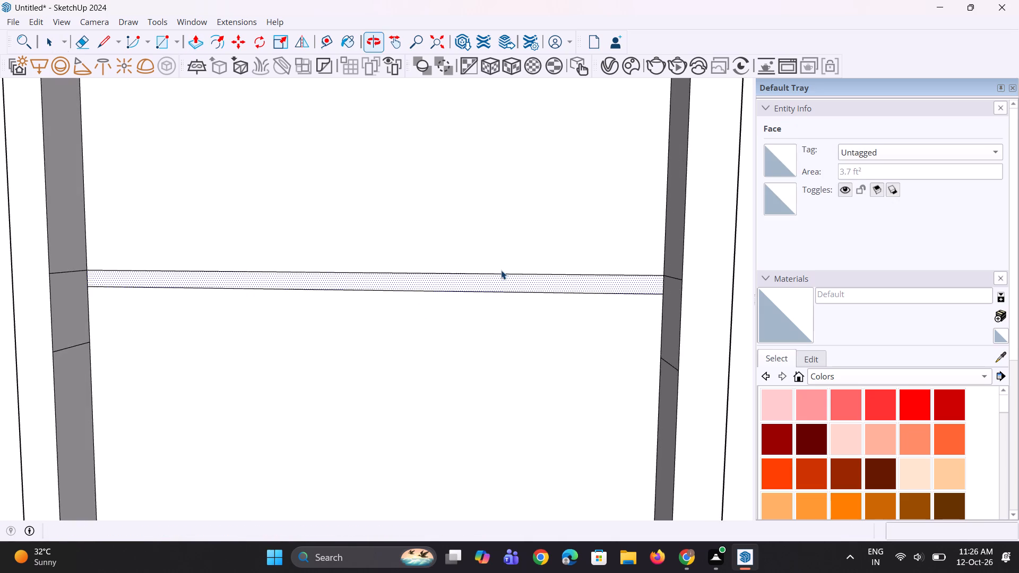
scroll(503, 264, "down", 11)
middle_click_drag(505, 299, 526, 294)
scroll(519, 299, "up", 4)
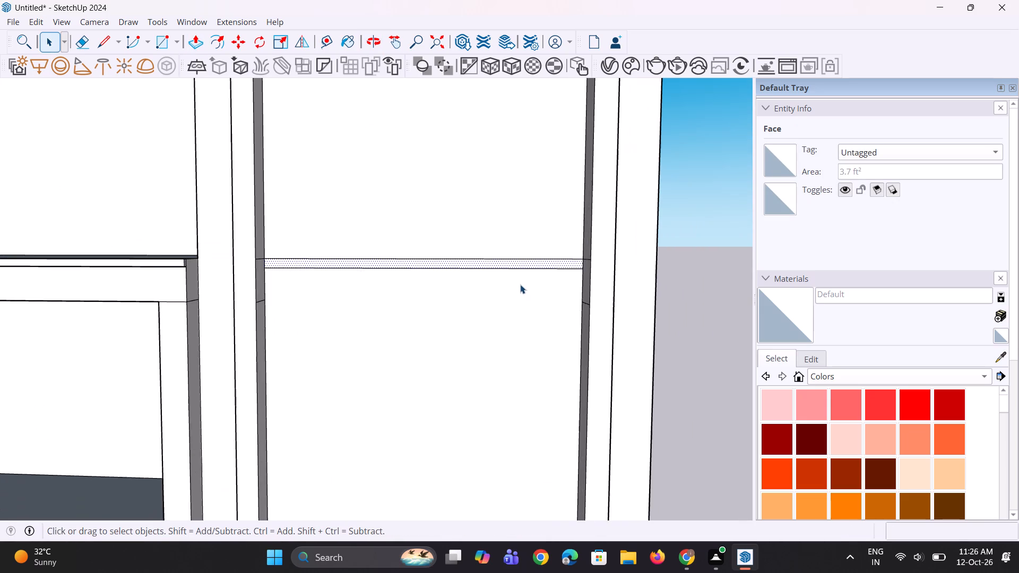
scroll(520, 284, "up", 2)
key("space")
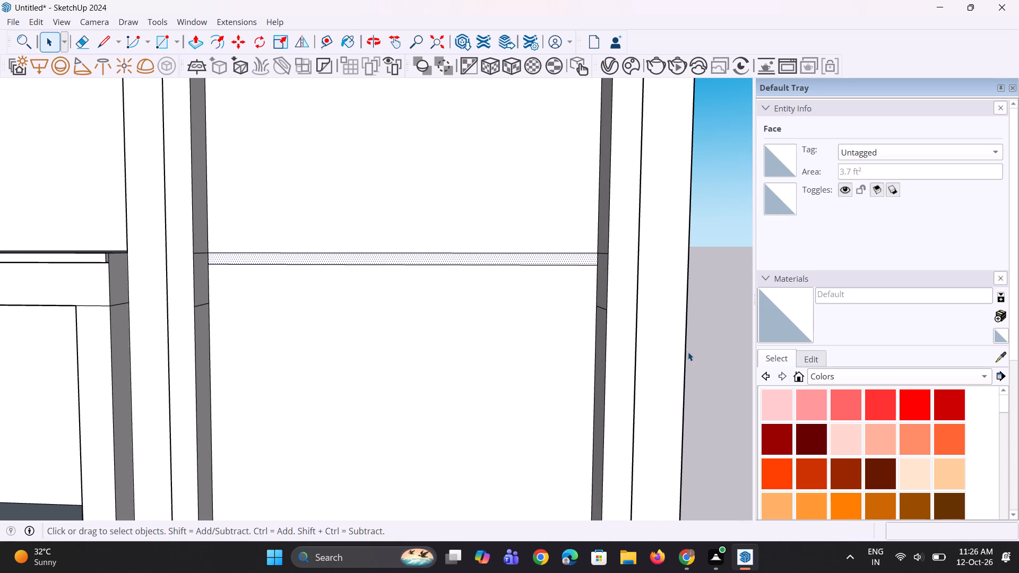
left_click(703, 351)
Move the narrow strip's lower edge slightly down to enlarge the strip to about 4.68 ft².
scroll(543, 255, "up", 3)
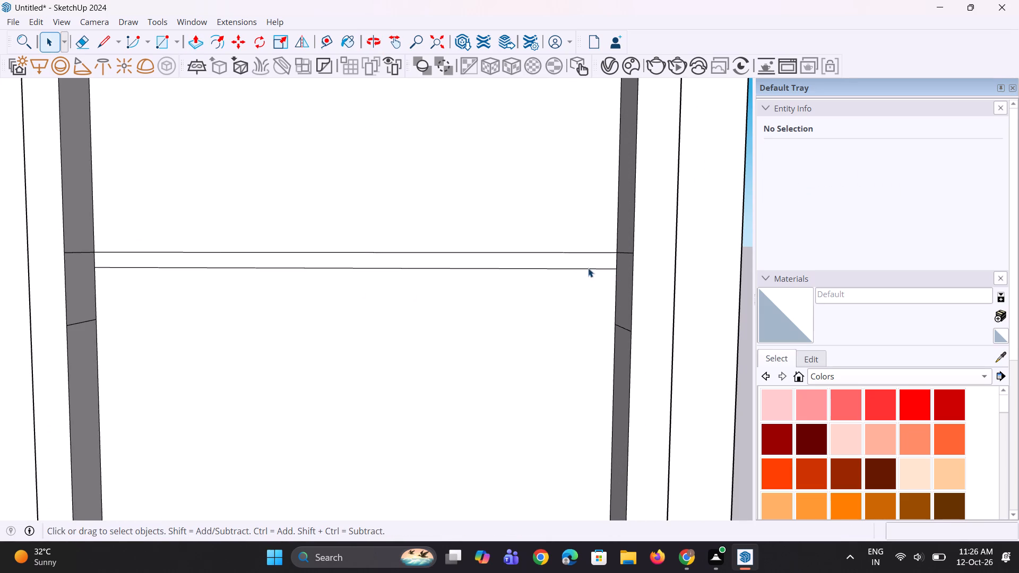
left_click(589, 268)
scroll(605, 292, "up", 2)
key("m")
scroll(616, 277, "up", 2)
left_click(616, 262)
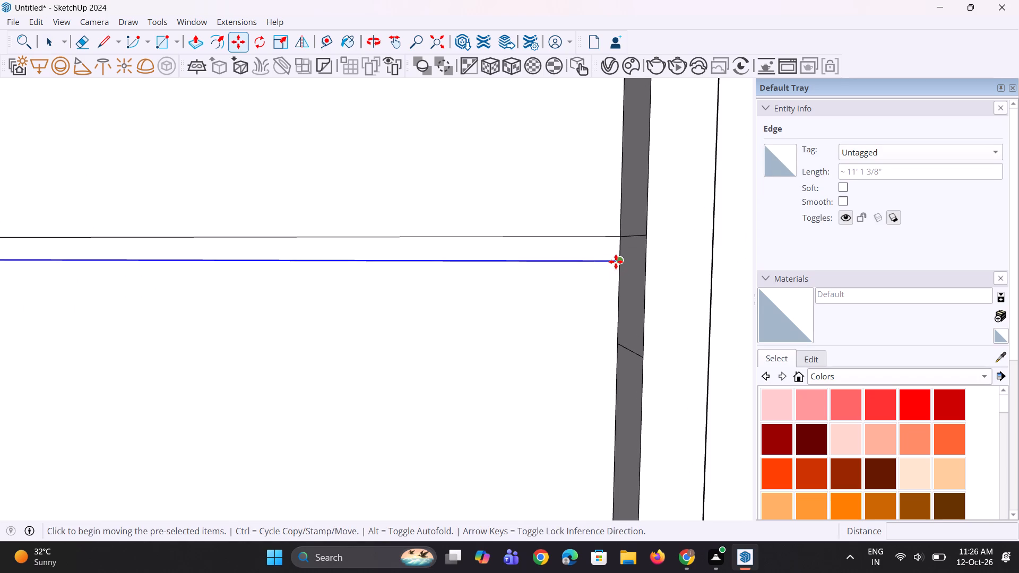
left_click(617, 268)
key("space")
key("space")
left_click(593, 262)
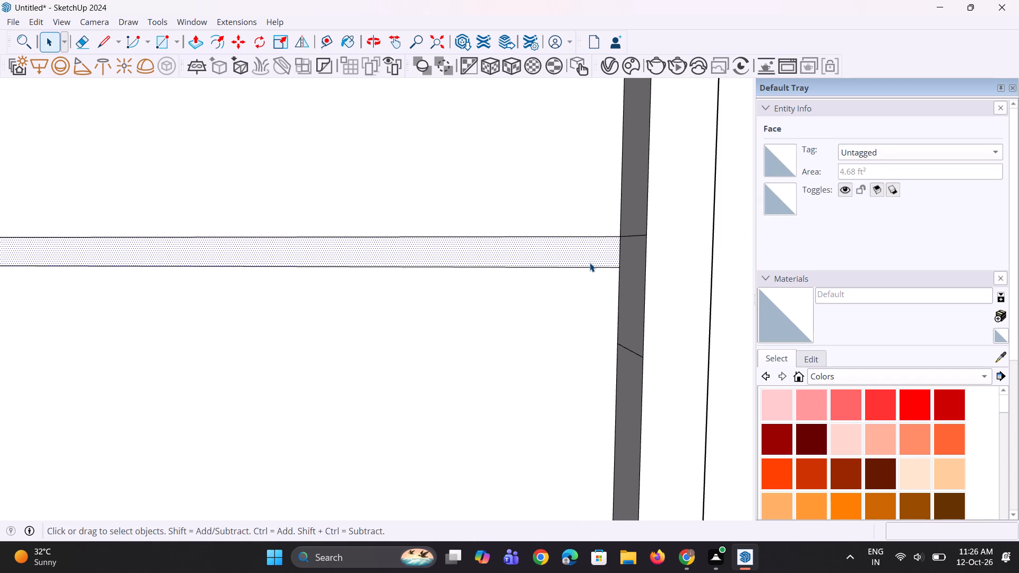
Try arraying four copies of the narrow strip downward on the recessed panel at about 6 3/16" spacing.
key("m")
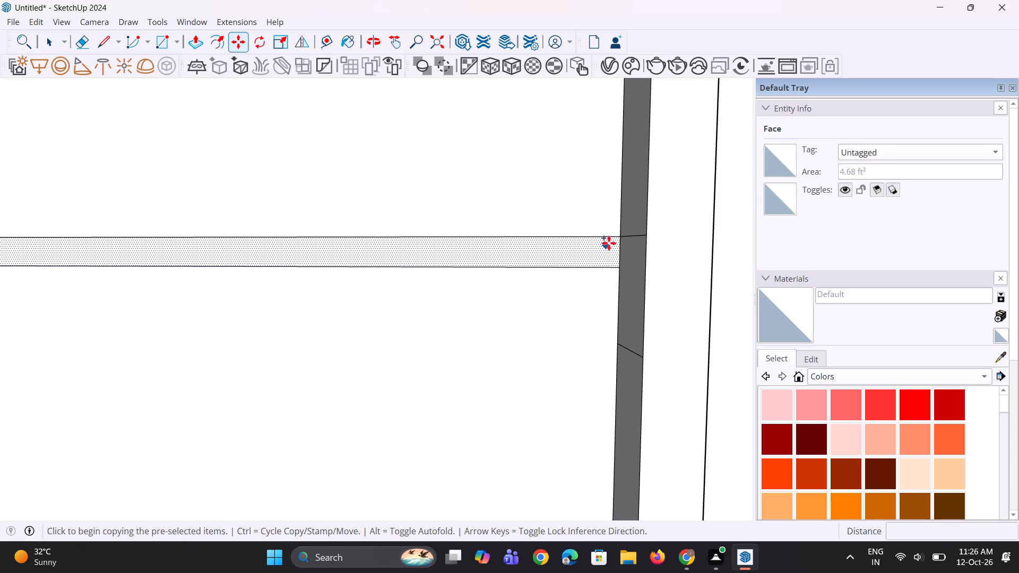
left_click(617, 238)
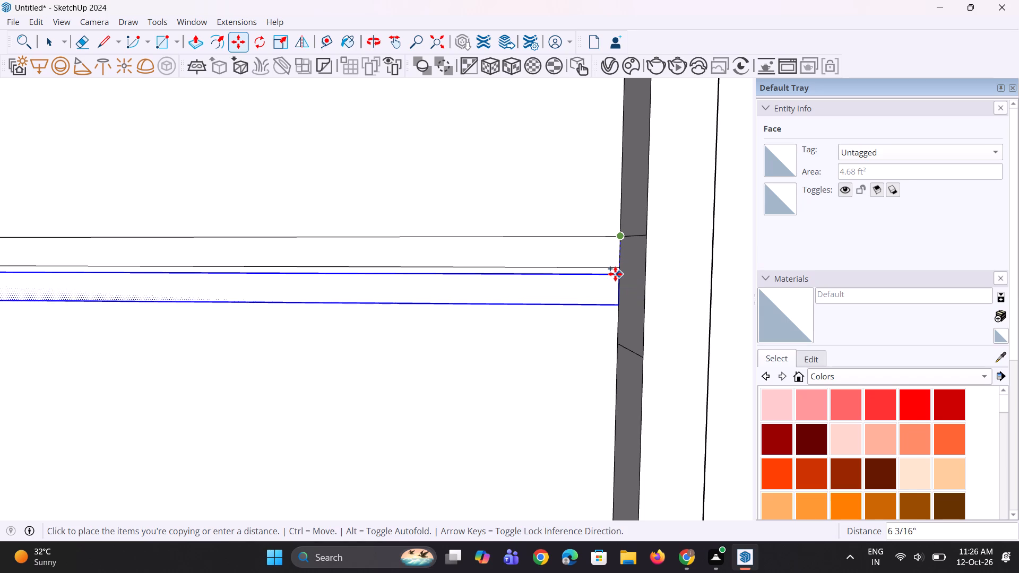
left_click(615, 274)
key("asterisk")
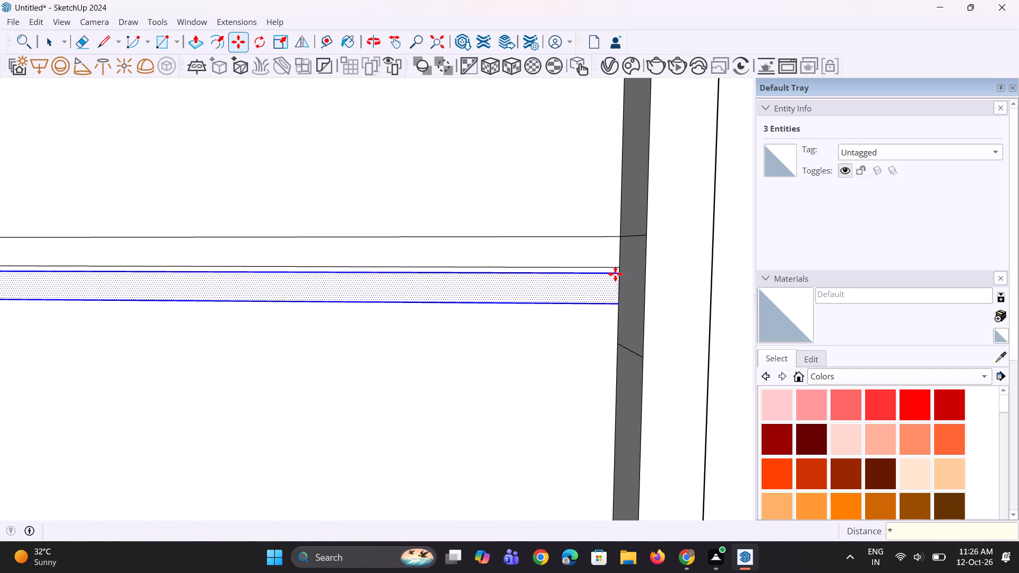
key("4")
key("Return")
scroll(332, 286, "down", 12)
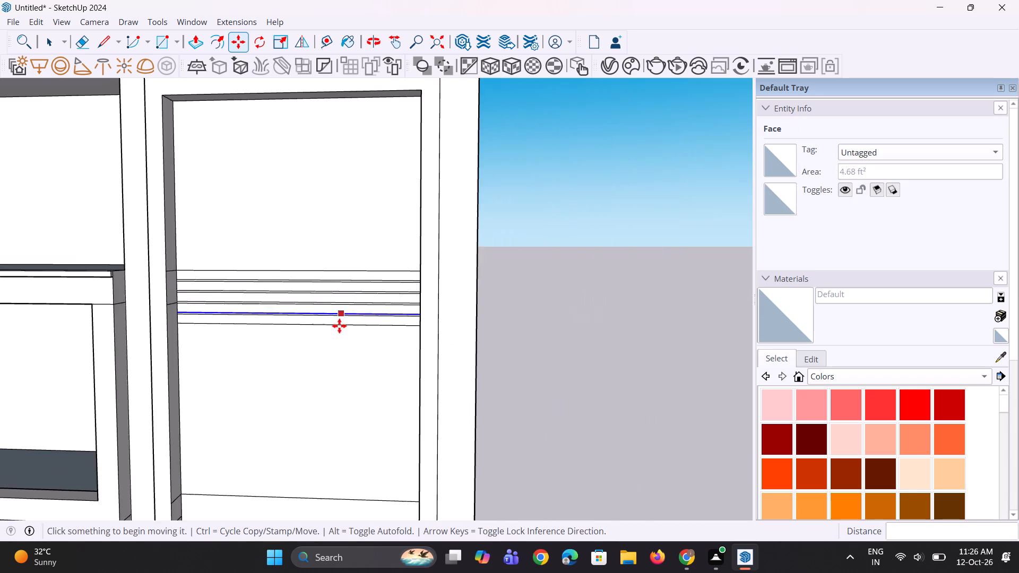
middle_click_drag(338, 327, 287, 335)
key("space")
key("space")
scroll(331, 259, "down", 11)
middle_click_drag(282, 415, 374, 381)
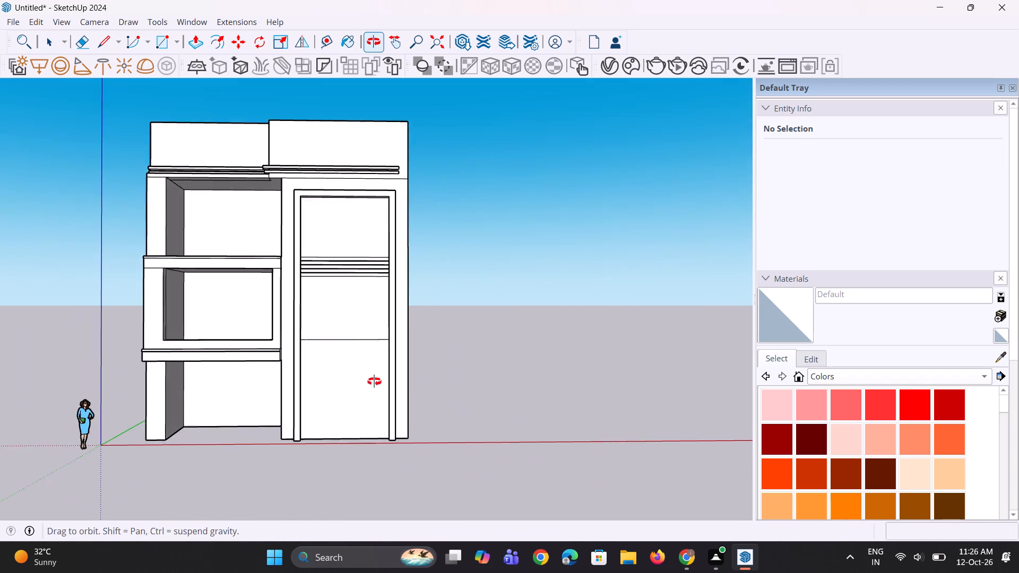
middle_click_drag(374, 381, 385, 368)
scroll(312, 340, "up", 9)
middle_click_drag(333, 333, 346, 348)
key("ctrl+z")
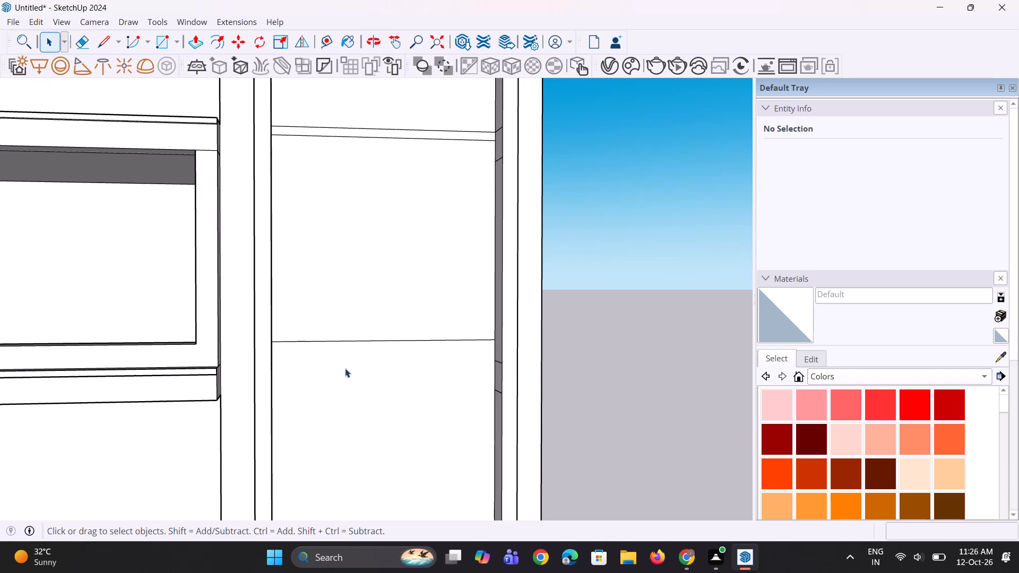
Array five copies of the narrow strip downward on the recessed panel at about 6 11/16" spacing.
scroll(347, 381, "down", 4)
scroll(354, 172, "up", 10)
left_click(369, 235)
scroll(504, 277, "up", 1)
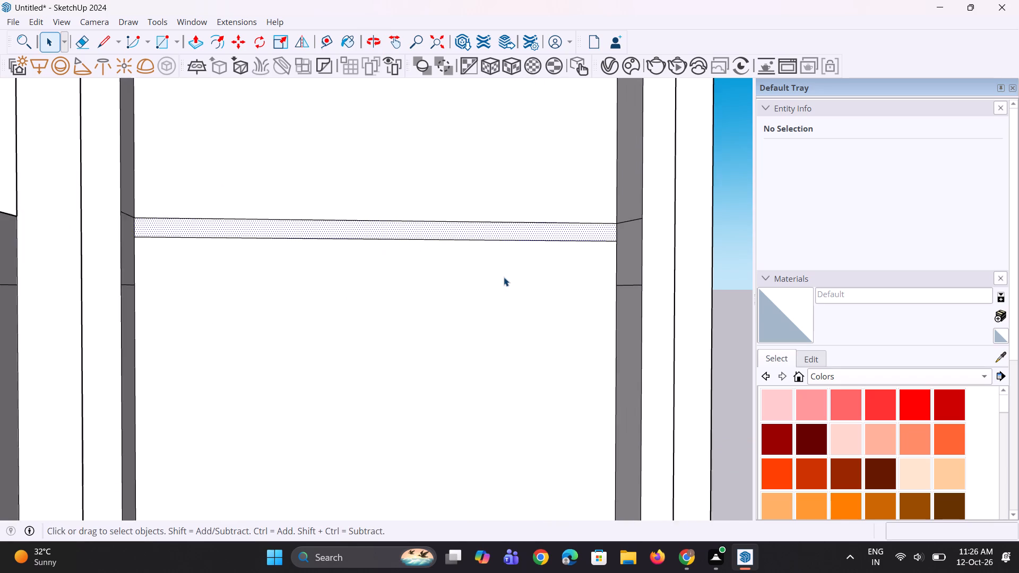
scroll(504, 277, "up", 1)
key("m")
scroll(542, 256, "up", 3)
left_click(647, 207)
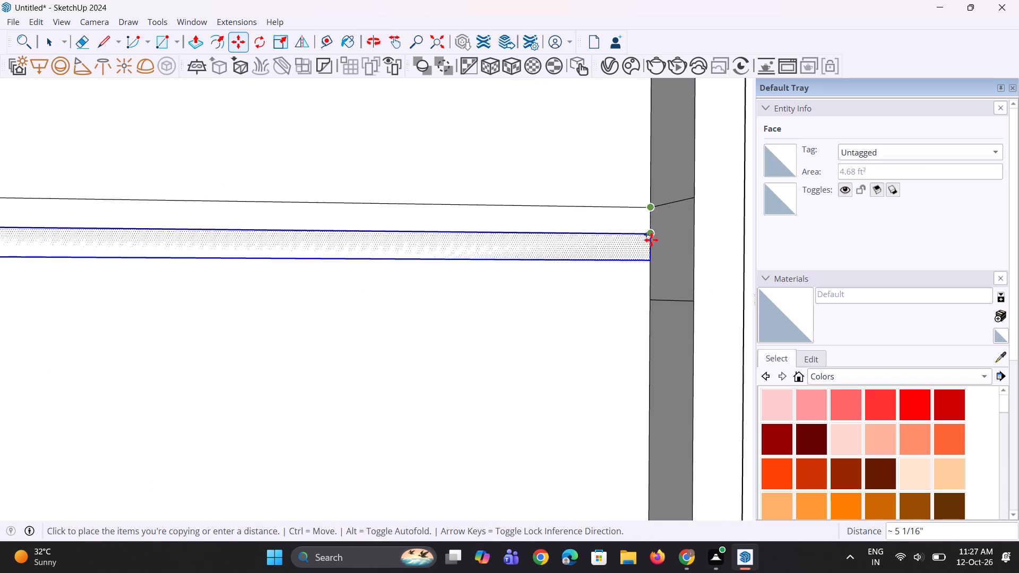
left_click(651, 242)
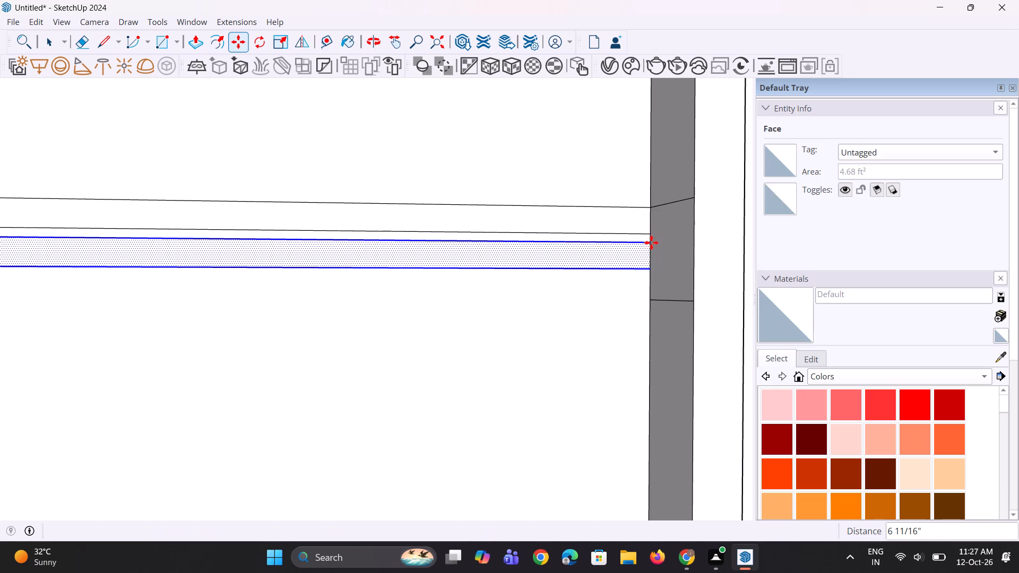
type("*5")
key("Return")
scroll(352, 320, "down", 9)
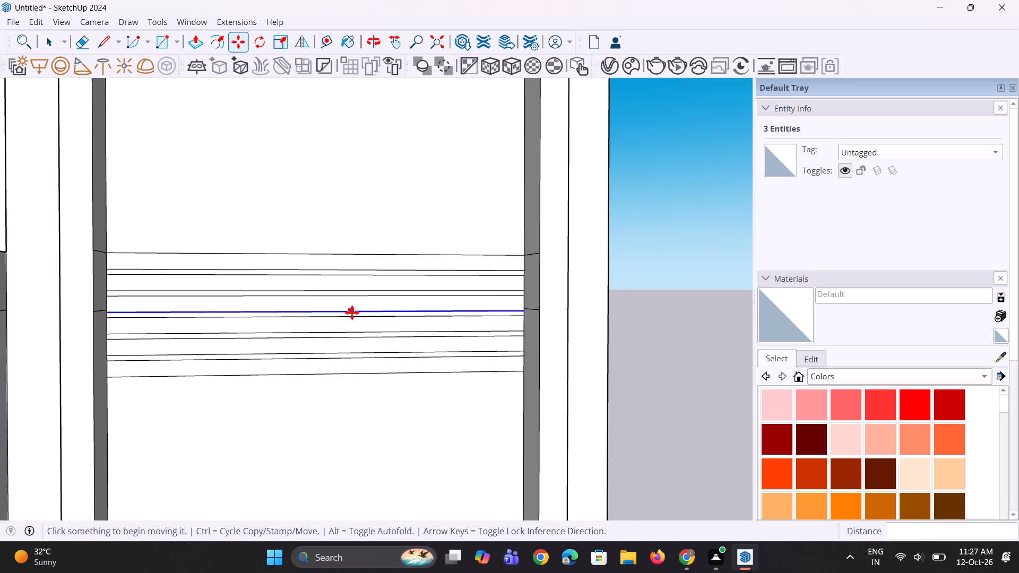
scroll(352, 312, "down", 2)
key("space")
key("space")
left_click(584, 357)
middle_click_drag(409, 396, 383, 387)
Copy the topmost narrow strip down the recessed panel, aligning its upper edge with the panel's lower horizontal line.
scroll(322, 312, "down", 6)
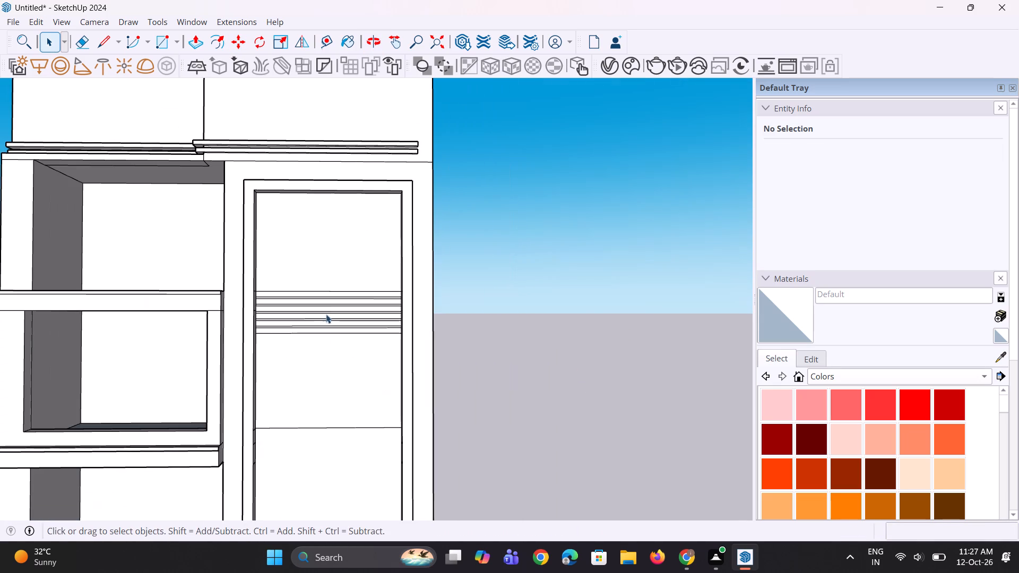
scroll(249, 437, "up", 4)
scroll(305, 242, "down", 4)
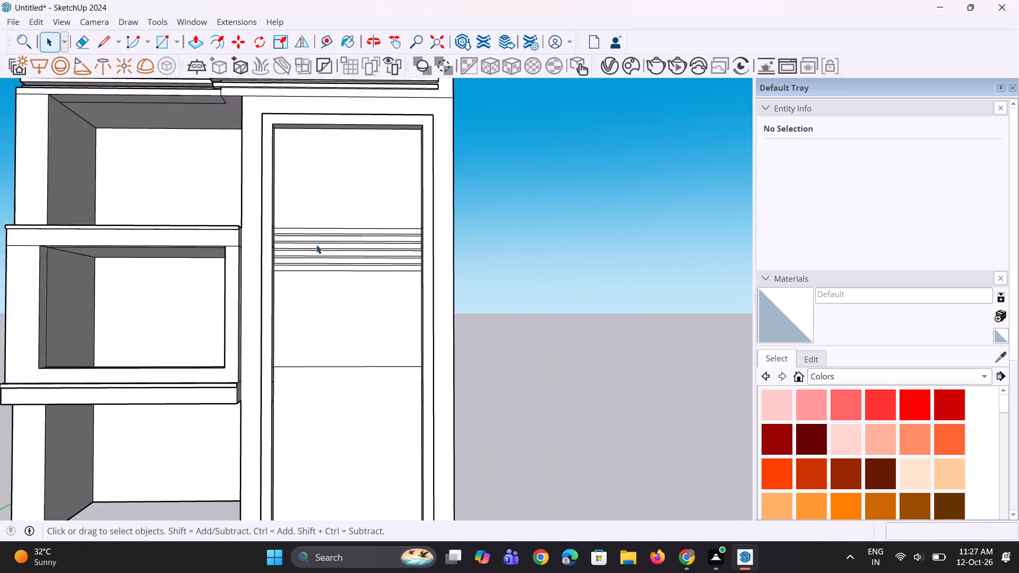
scroll(316, 245, "down", 1)
scroll(323, 412, "up", 5)
scroll(377, 341, "up", 1)
scroll(371, 385, "down", 4)
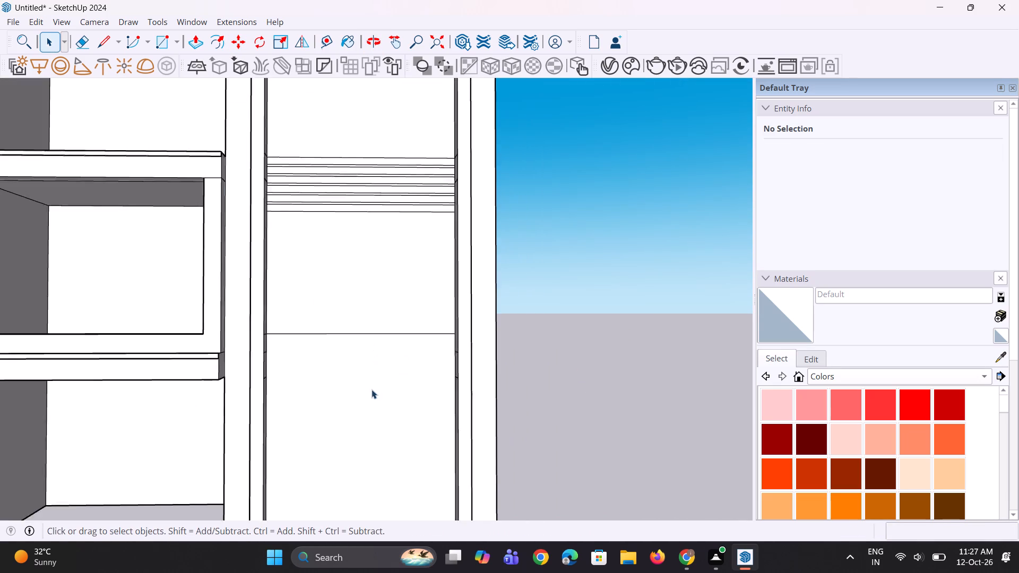
scroll(378, 195, "up", 1)
left_click(387, 180)
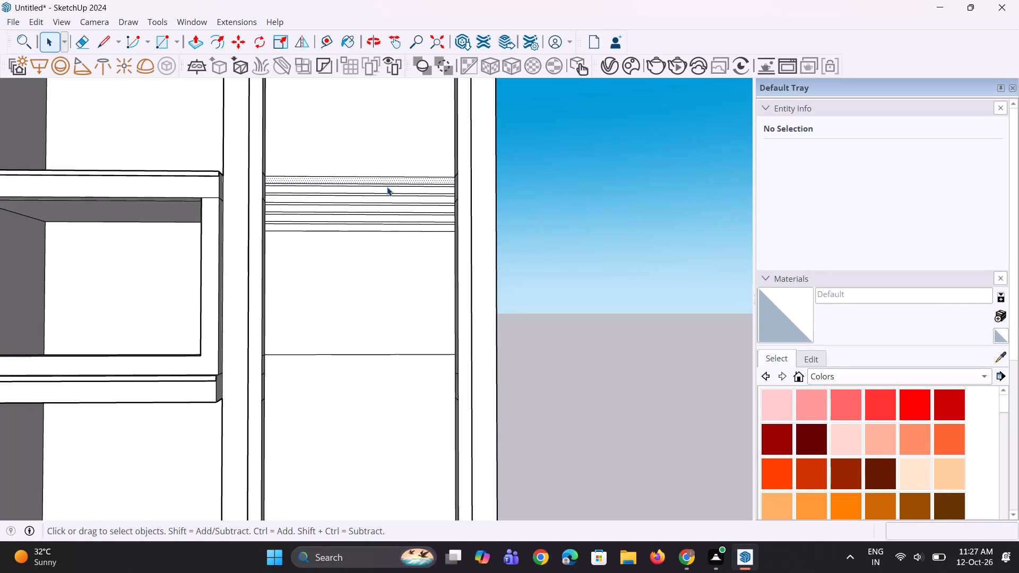
key("m")
left_click(454, 179)
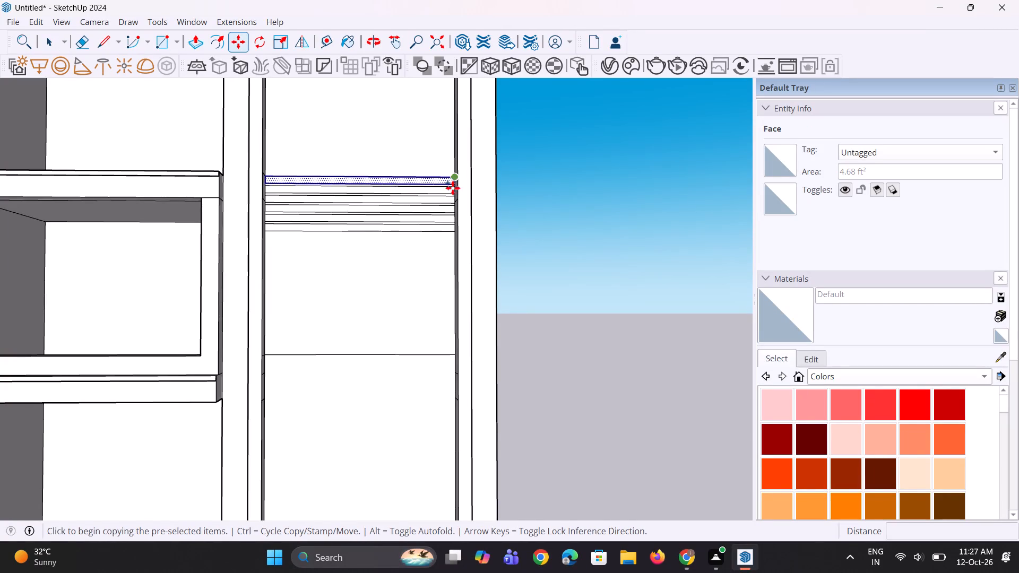
scroll(442, 403, "up", 6)
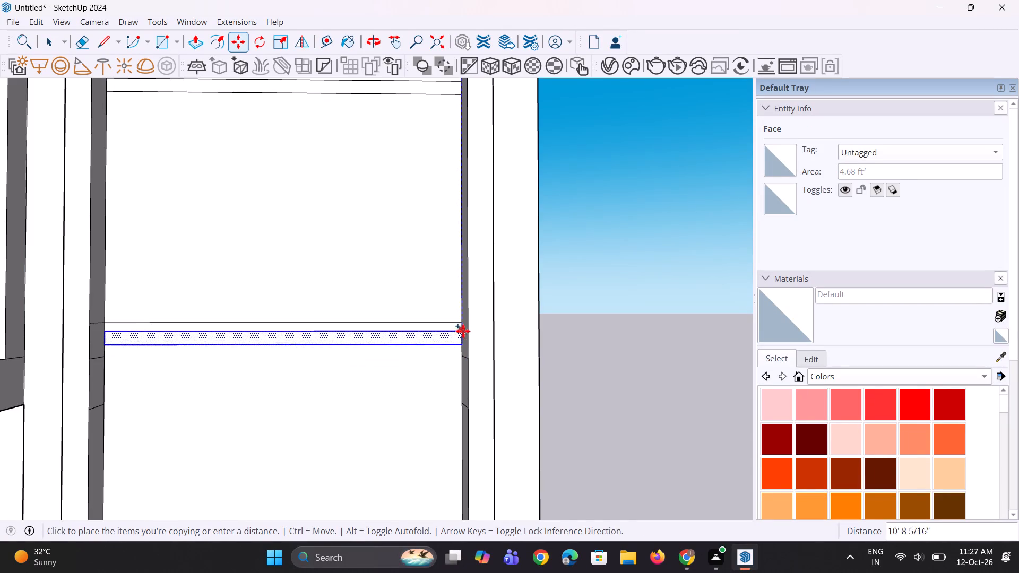
left_click(463, 327)
Array five copies of the lower narrow strip downward at about 6 5/8" spacing.
middle_click_drag(322, 414, 257, 442)
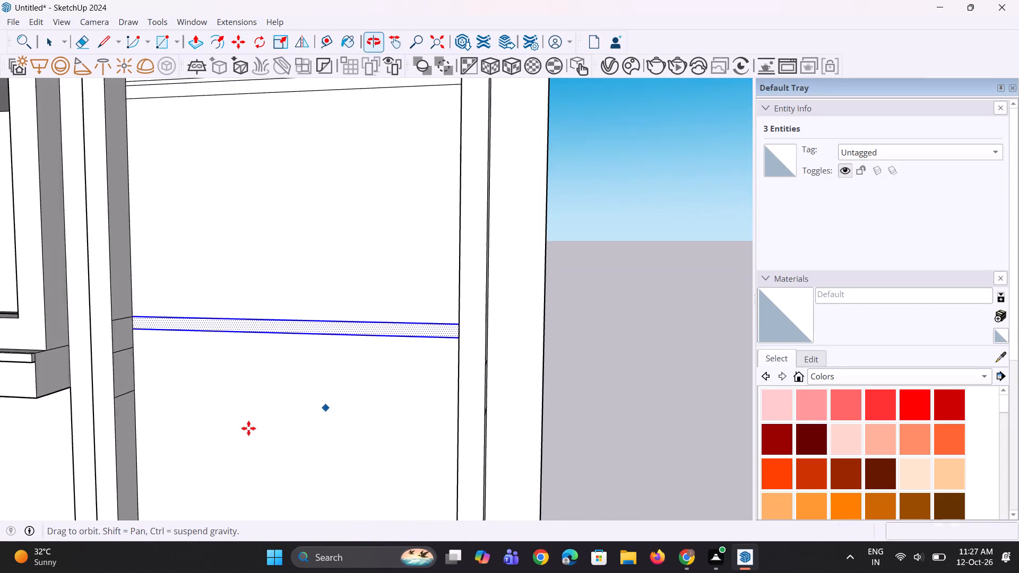
middle_click_drag(270, 385, 305, 372)
key("m")
scroll(333, 369, "up", 6, "ctrl")
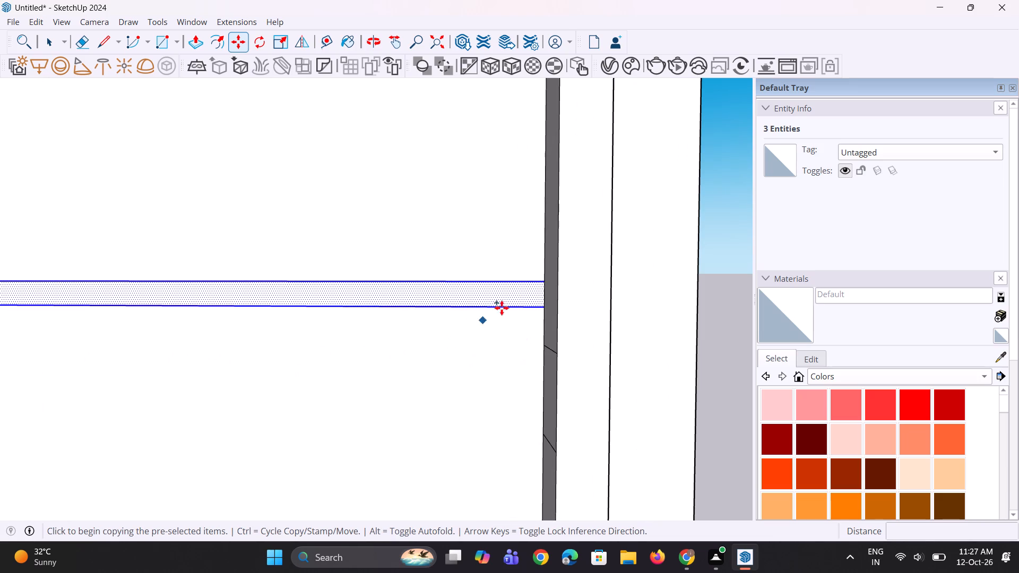
left_click(538, 285)
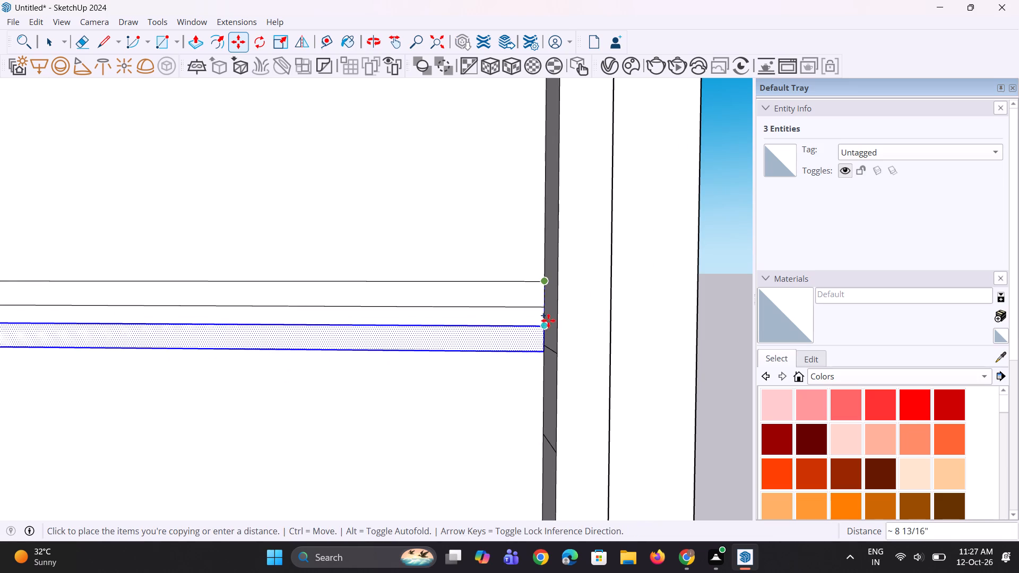
left_click(549, 316)
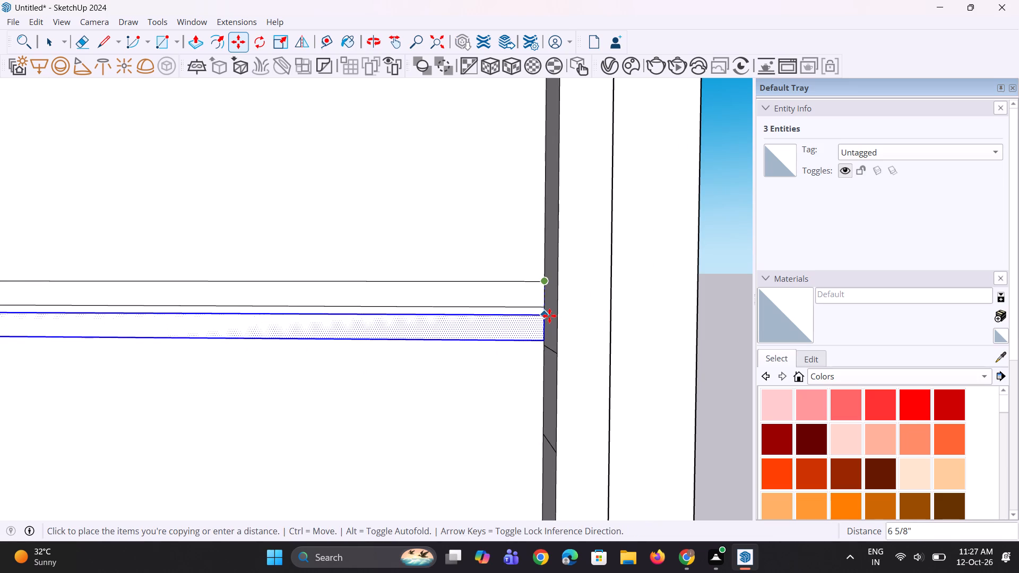
type("*5")
key("Return")
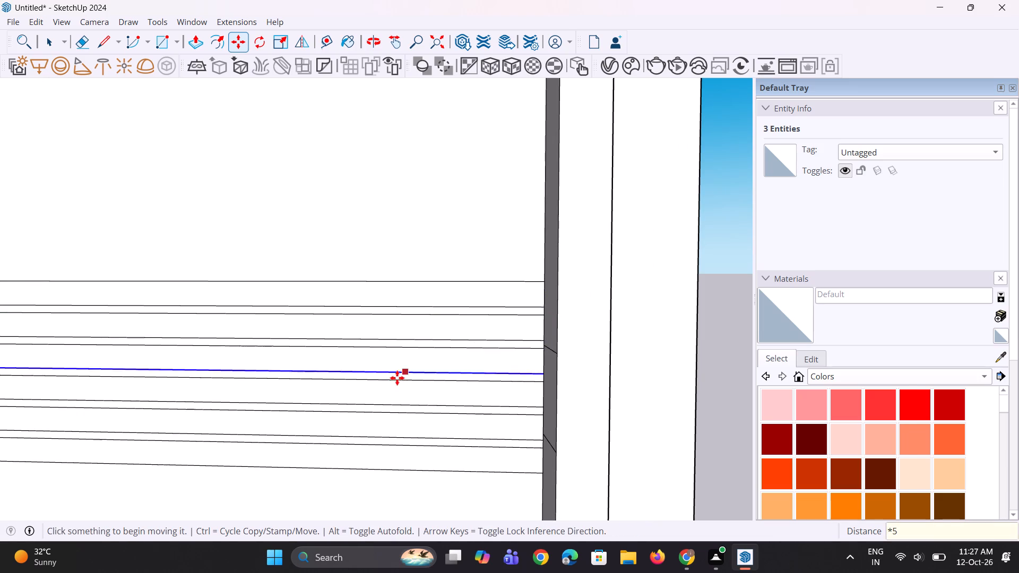
scroll(397, 378, "down", 11)
middle_click_drag(413, 358, 431, 353)
key("space")
key("space")
left_click(558, 364)
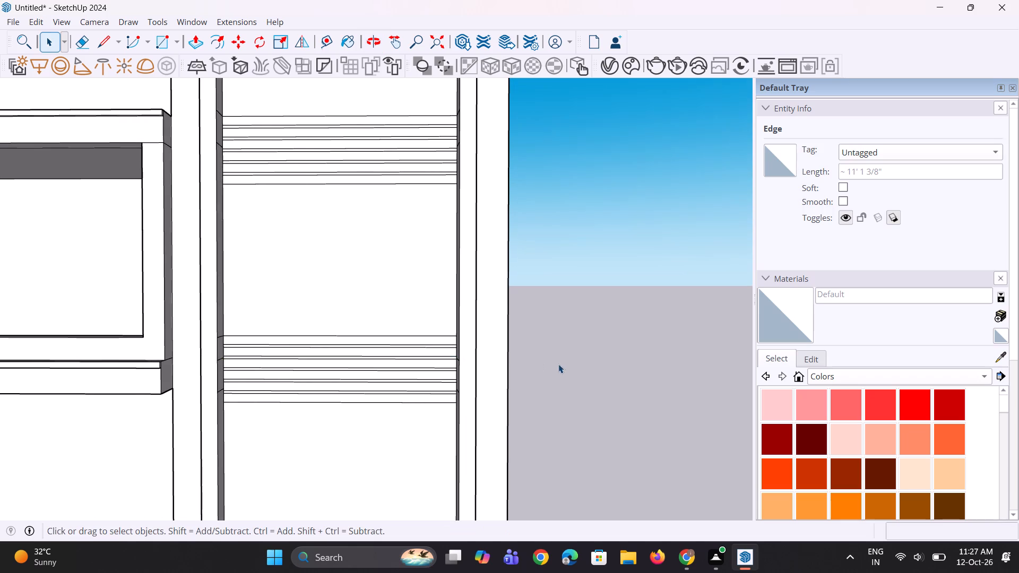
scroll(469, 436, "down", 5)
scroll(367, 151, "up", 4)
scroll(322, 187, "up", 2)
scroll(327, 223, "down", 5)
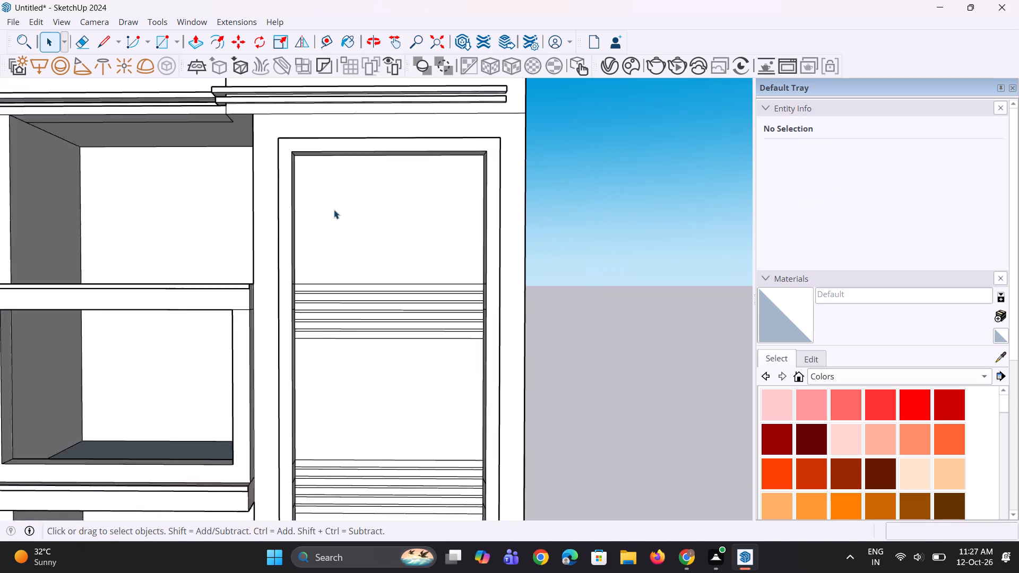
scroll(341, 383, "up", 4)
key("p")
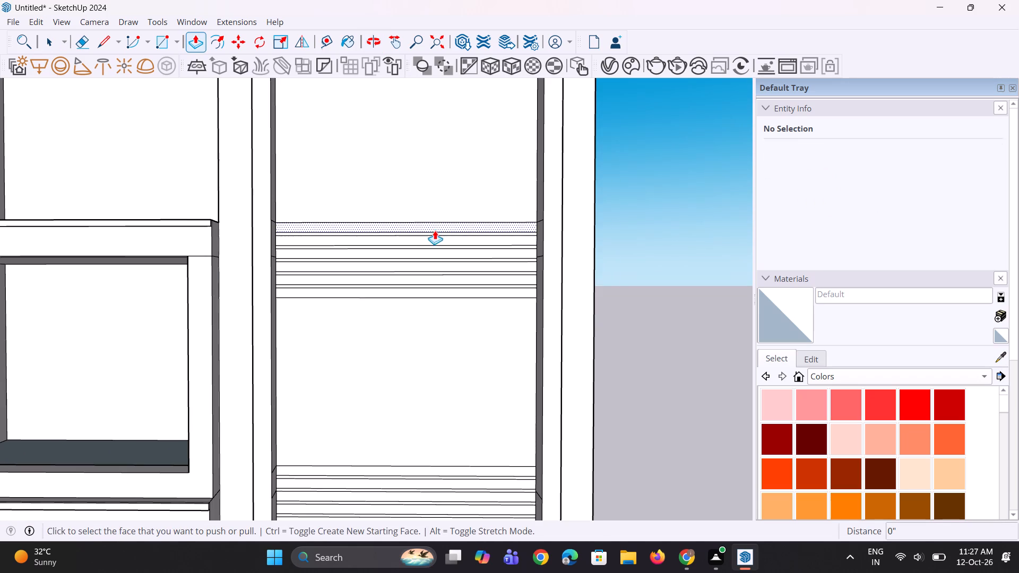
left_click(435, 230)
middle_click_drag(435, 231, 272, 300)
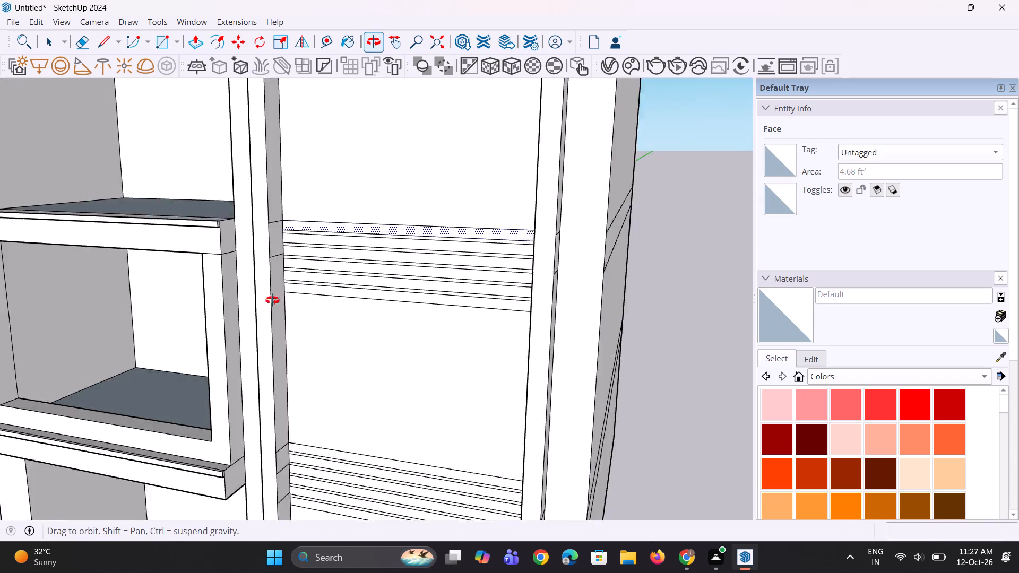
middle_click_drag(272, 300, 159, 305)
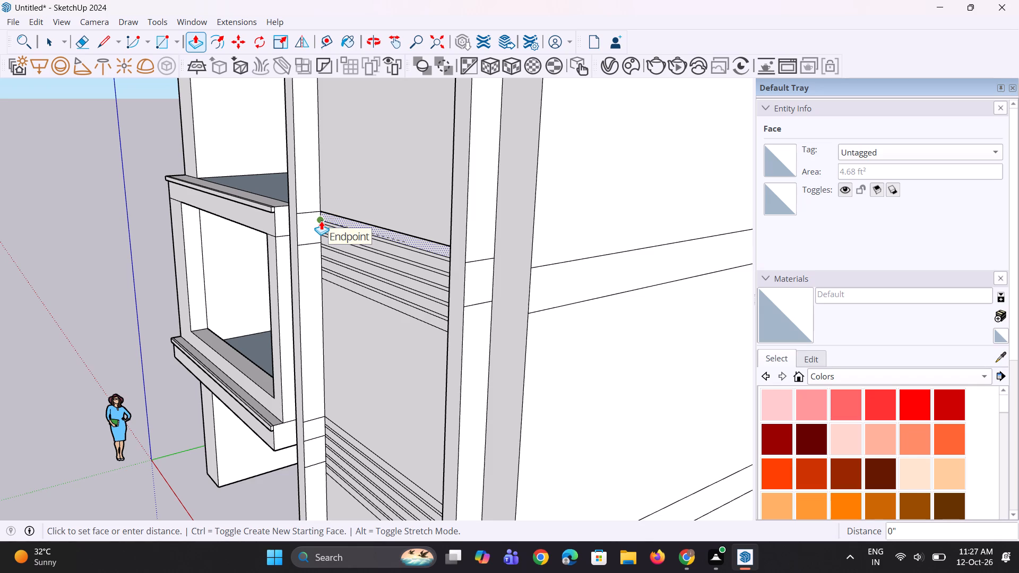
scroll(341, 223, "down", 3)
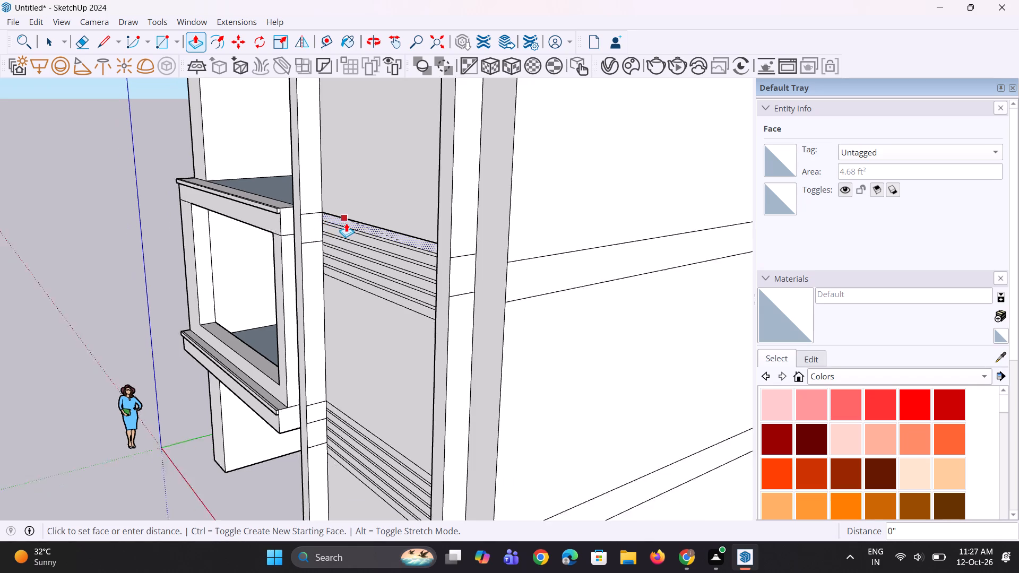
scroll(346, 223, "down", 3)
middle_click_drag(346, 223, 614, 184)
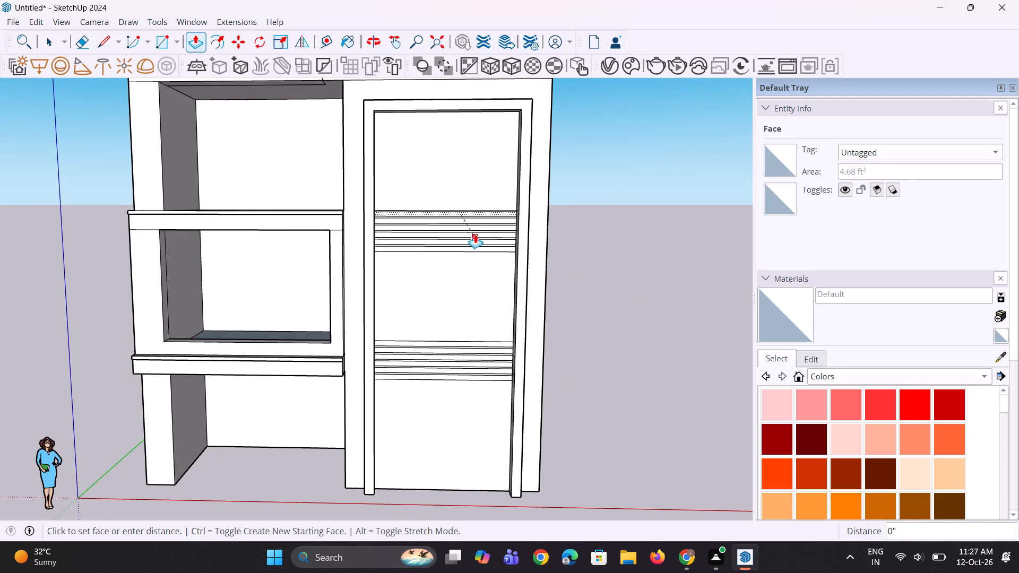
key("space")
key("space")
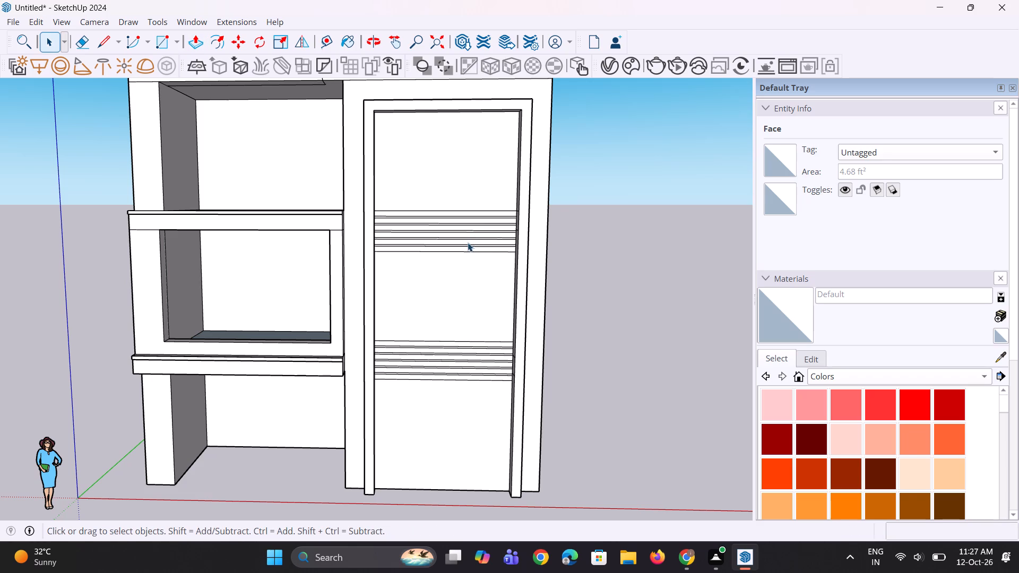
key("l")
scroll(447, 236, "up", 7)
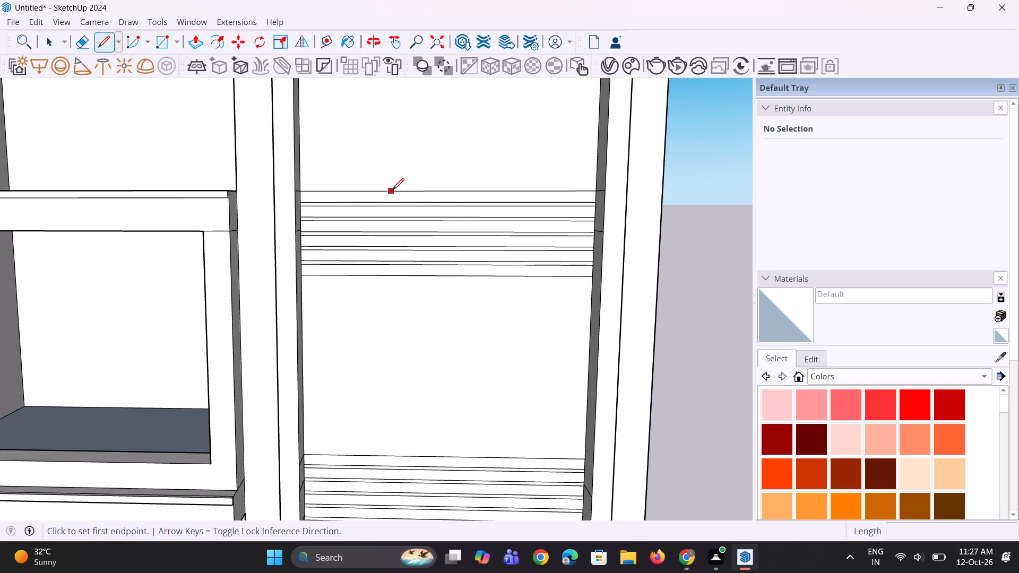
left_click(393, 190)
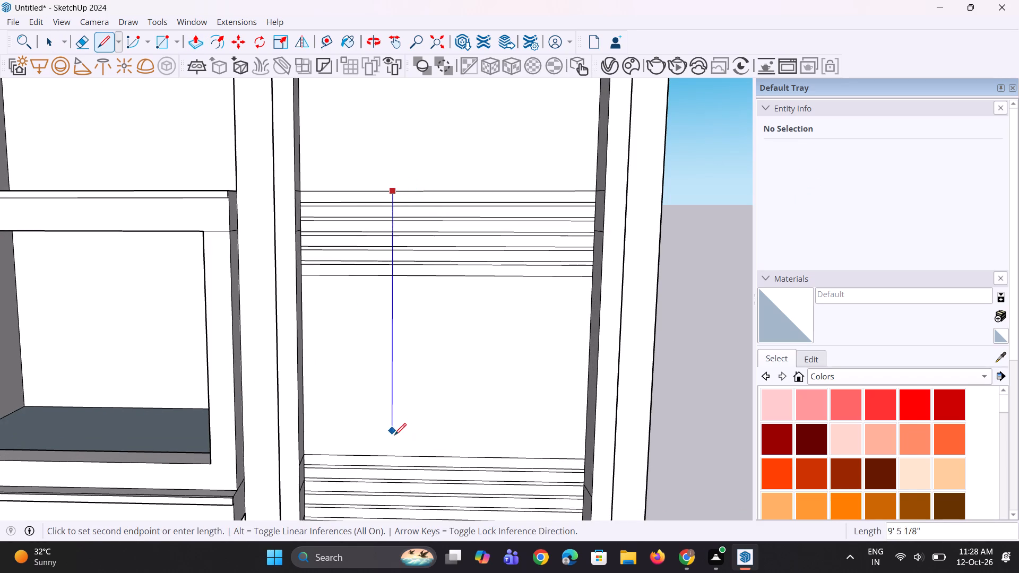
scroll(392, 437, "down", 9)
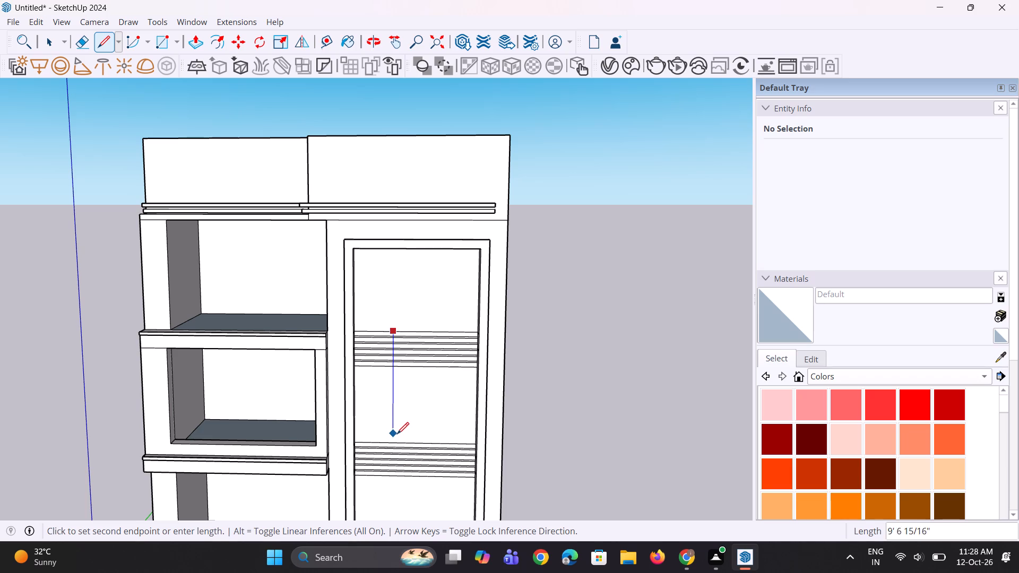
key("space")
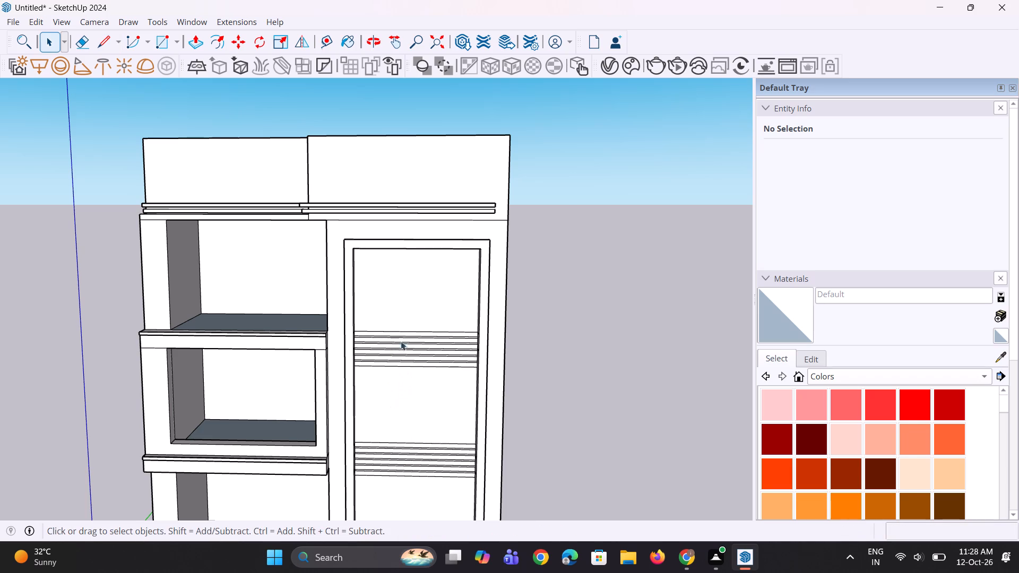
Draw a vertical line on the recessed panel from the upper strip group's top edge to the lower group's bottom edge.
scroll(403, 329, "up", 2)
key("l")
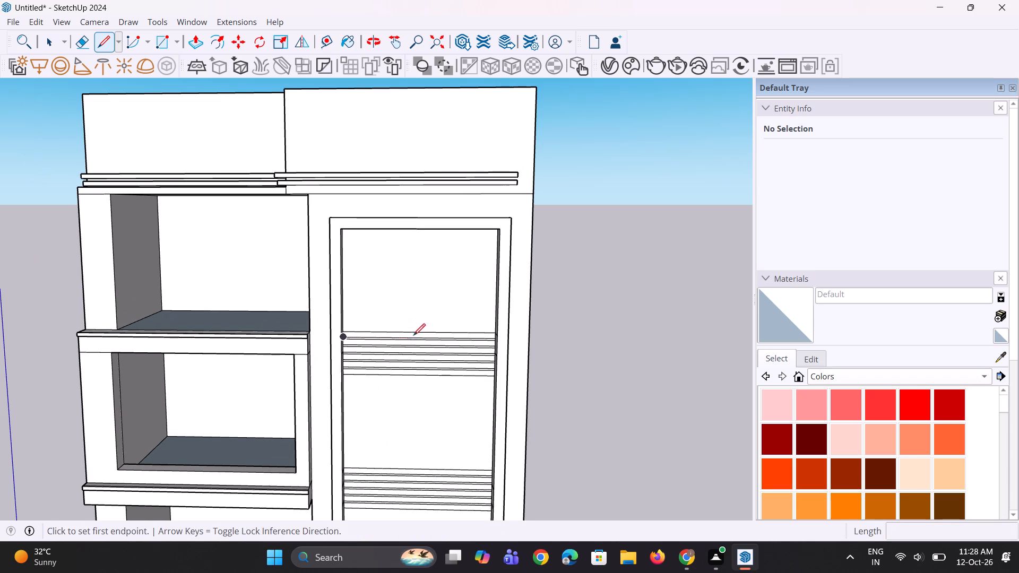
left_click(407, 329)
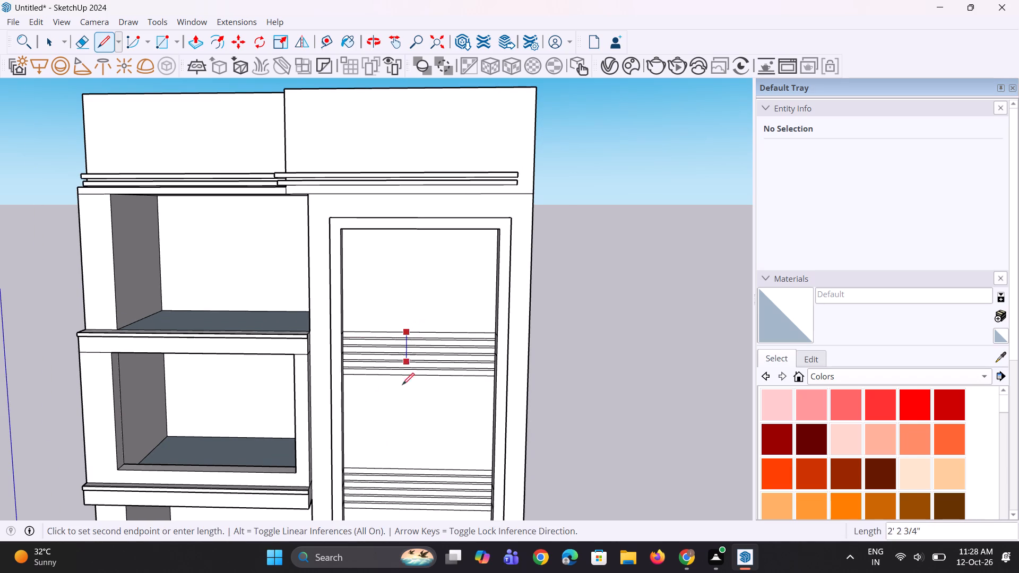
scroll(404, 408, "down", 5)
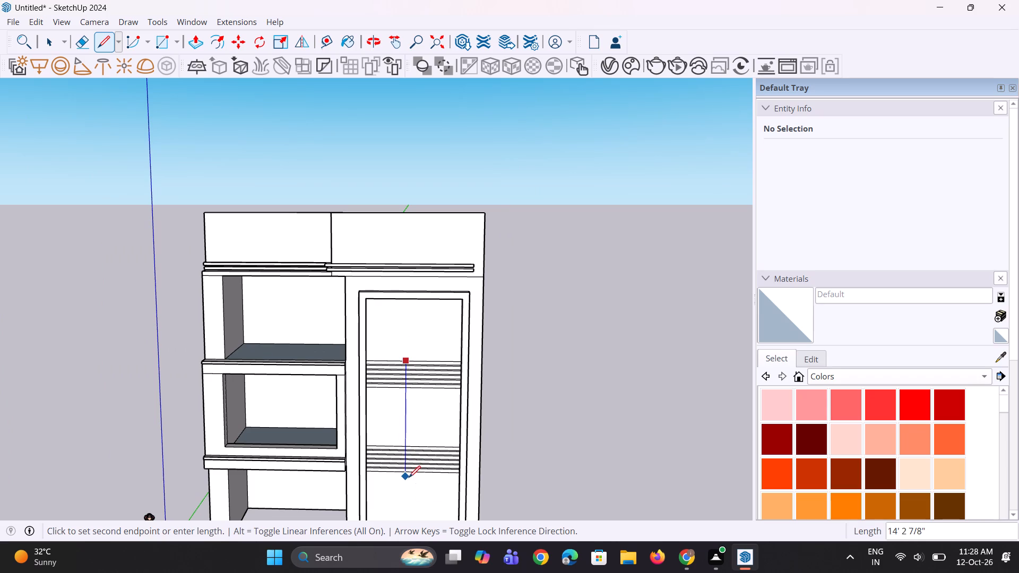
left_click(407, 472)
key("space")
middle_click_drag(405, 462, 385, 444)
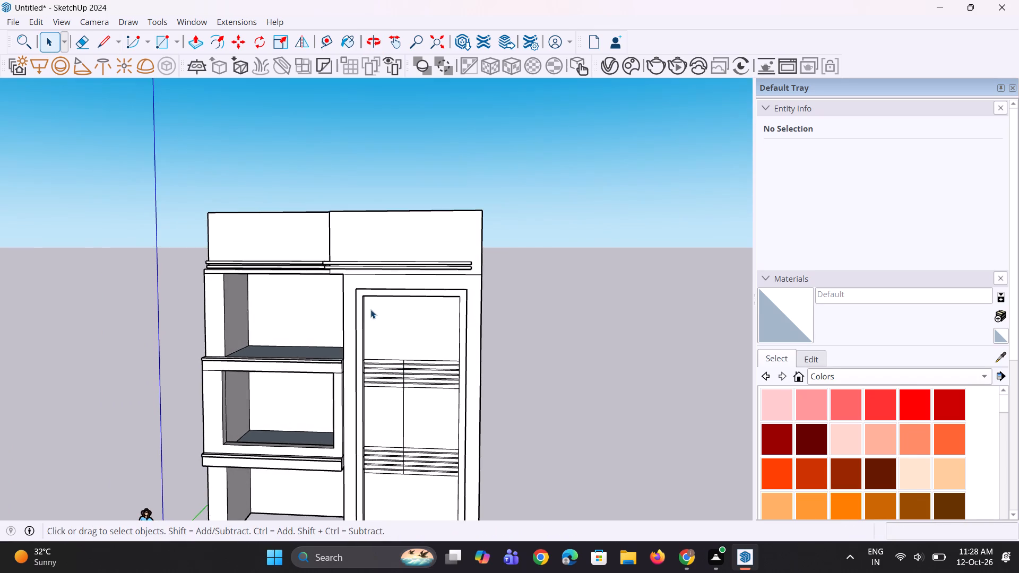
Erase the upper strip group's horizontal lines on the left side of the vertical dividing line.
scroll(370, 309, "up", 8)
key("e")
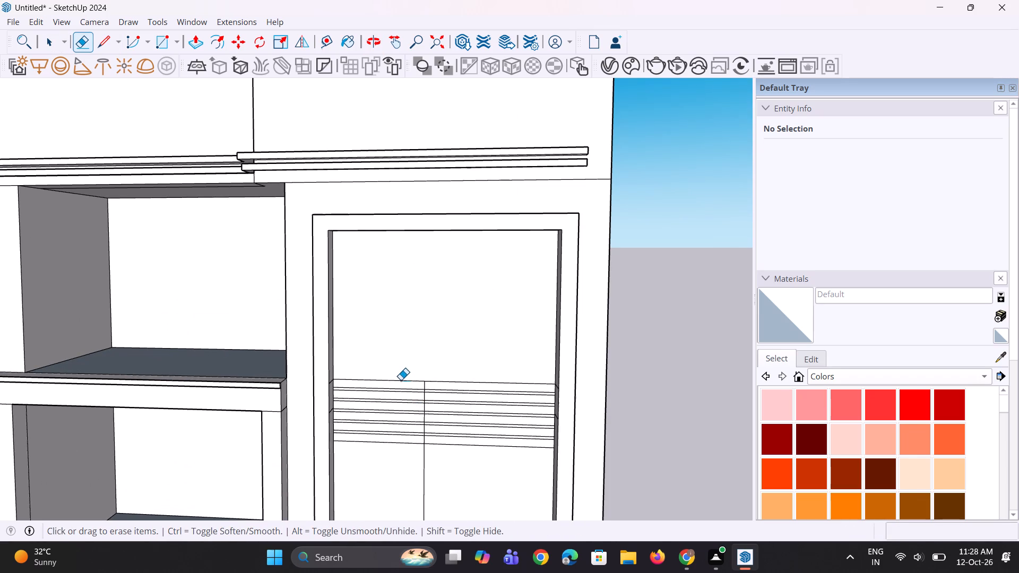
left_click(401, 382)
left_click(402, 388)
left_click(404, 395)
left_click(404, 401)
left_click_drag(404, 405, 403, 411)
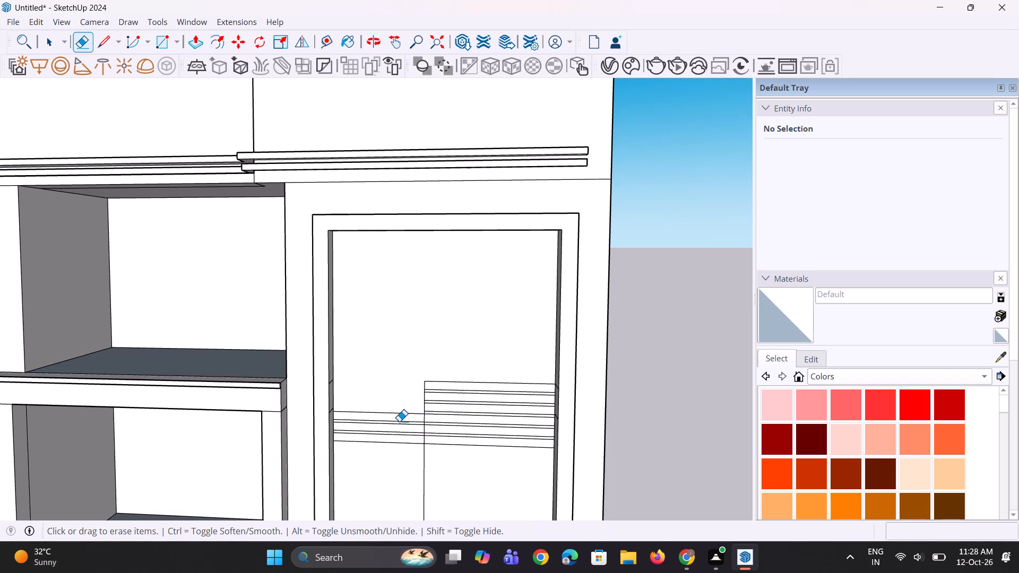
left_click(399, 421)
left_click(400, 416)
left_click(412, 414)
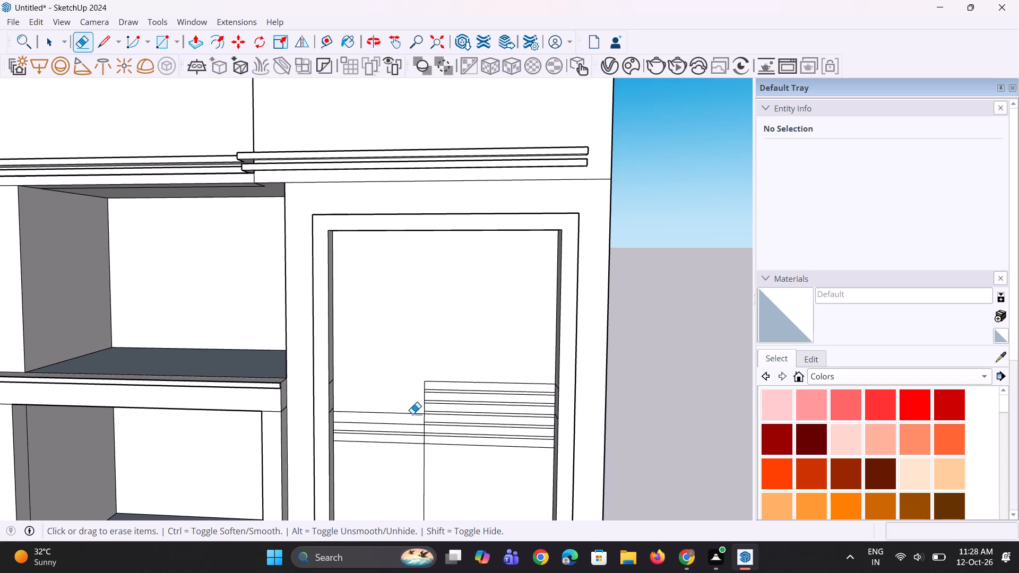
left_click(404, 423)
double_click(402, 430)
double_click(402, 437)
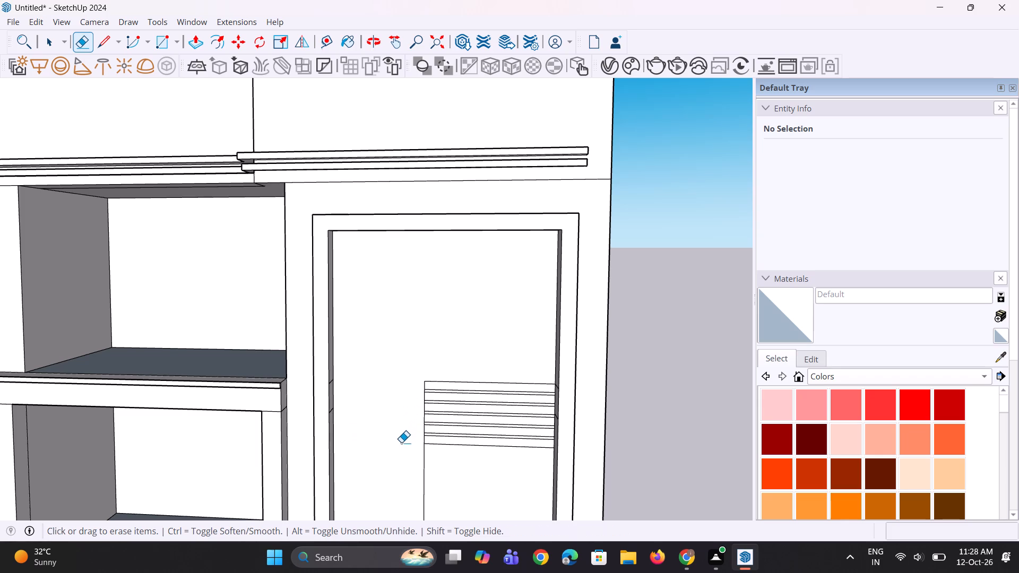
Erase the lower strip group's horizontal lines on the left side of the vertical dividing line.
scroll(405, 319, "down", 14)
scroll(393, 450, "up", 5)
scroll(377, 329, "up", 2)
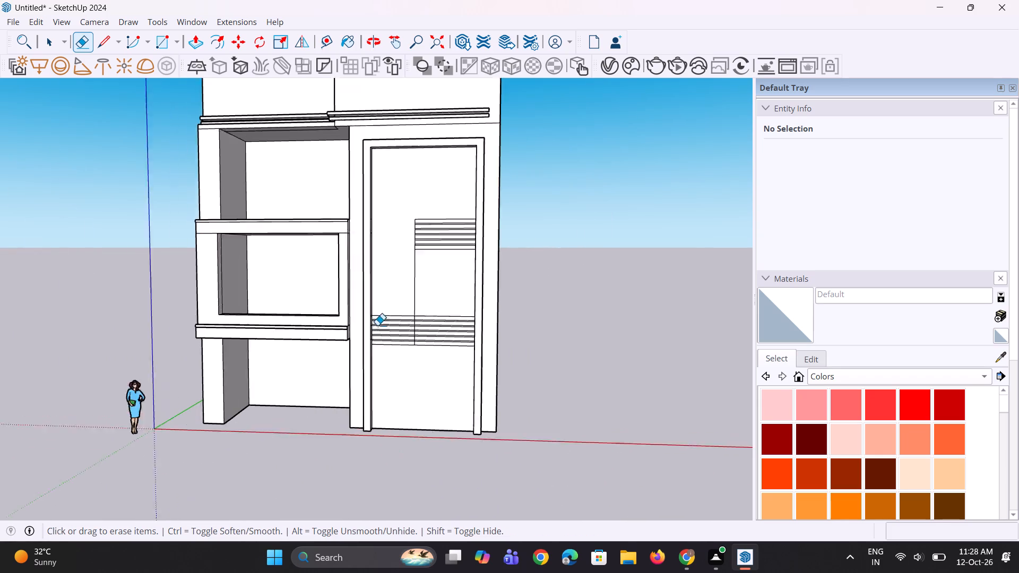
scroll(377, 325, "up", 10)
left_click(418, 305)
left_click(415, 320)
double_click(414, 329)
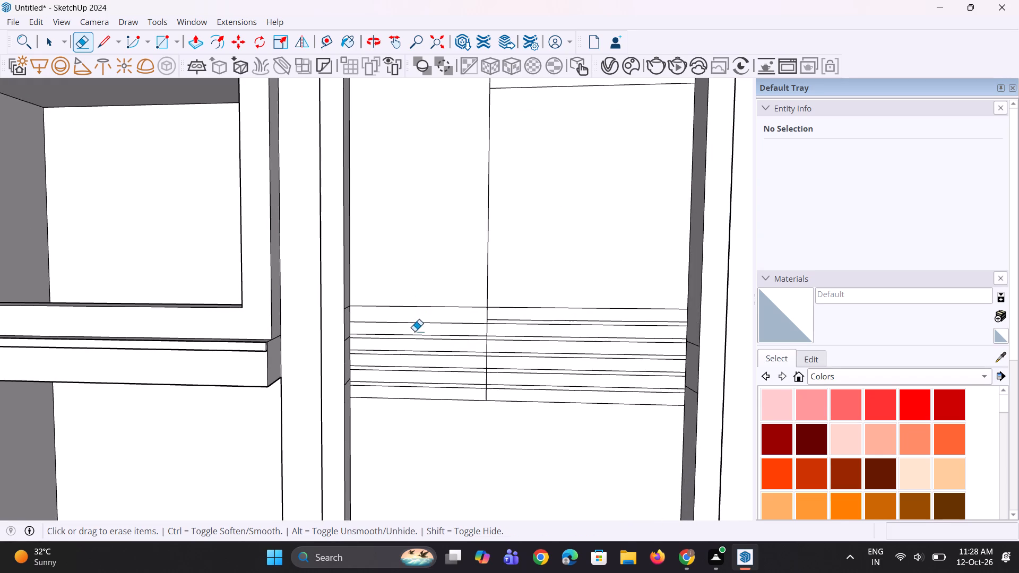
left_click_drag(413, 336, 413, 346)
left_click_drag(413, 352, 413, 357)
left_click_drag(413, 358, 437, 294)
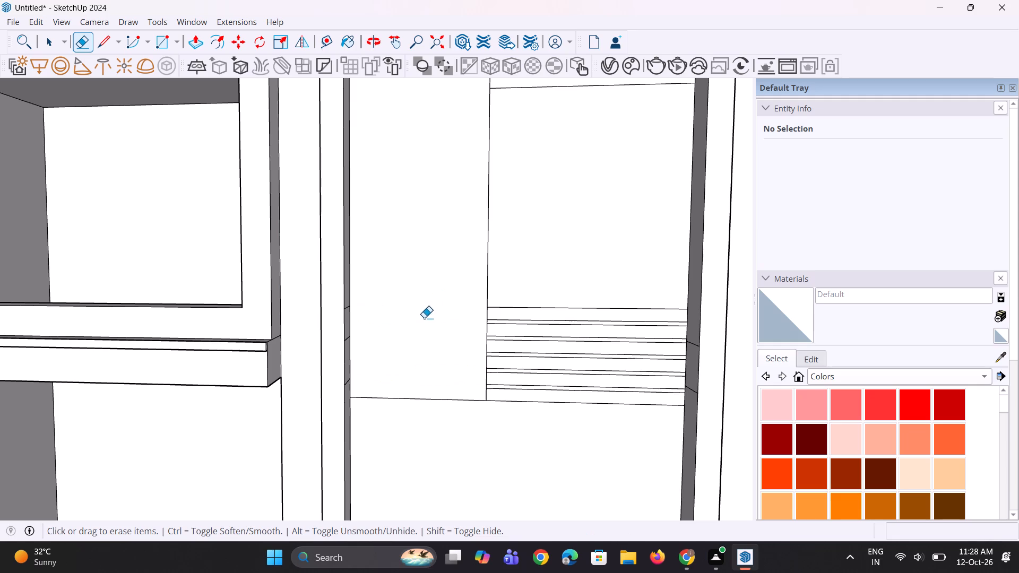
left_click_drag(424, 318, 410, 419)
Erase the two leftover cross edges on the recess's left inner side face beside the upper strip group.
scroll(410, 416, "down", 6)
middle_click_drag(434, 426, 394, 417)
key("space")
key("space")
scroll(385, 387, "down", 6)
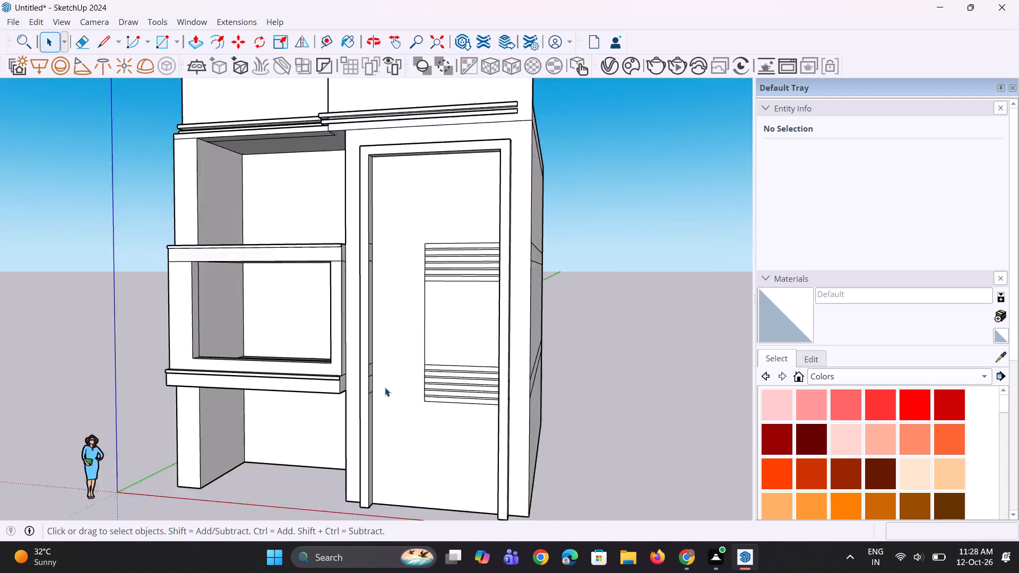
middle_click_drag(411, 372, 476, 369)
scroll(420, 188, "up", 5)
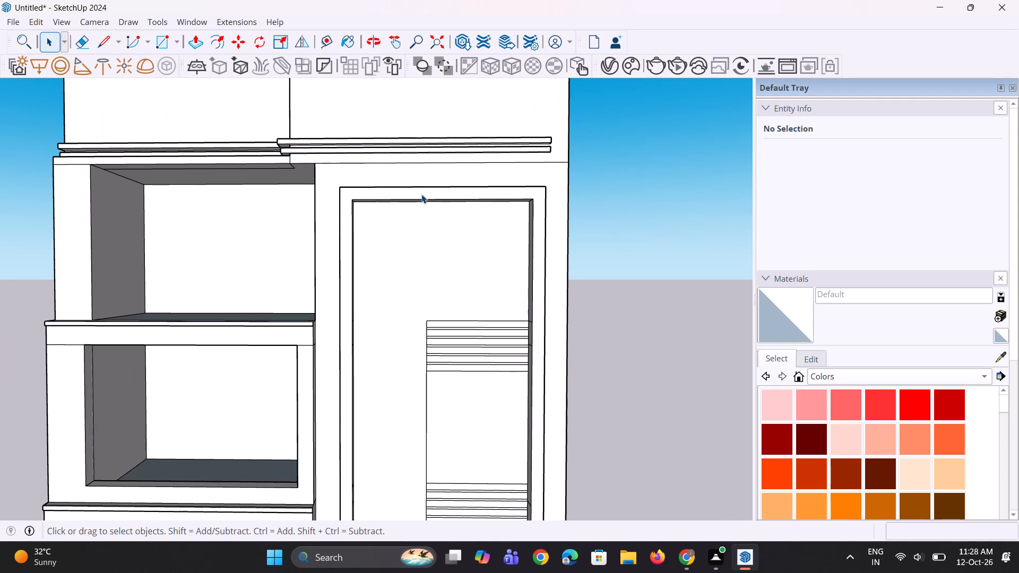
middle_click_drag(416, 282, 343, 291)
scroll(340, 289, "up", 3)
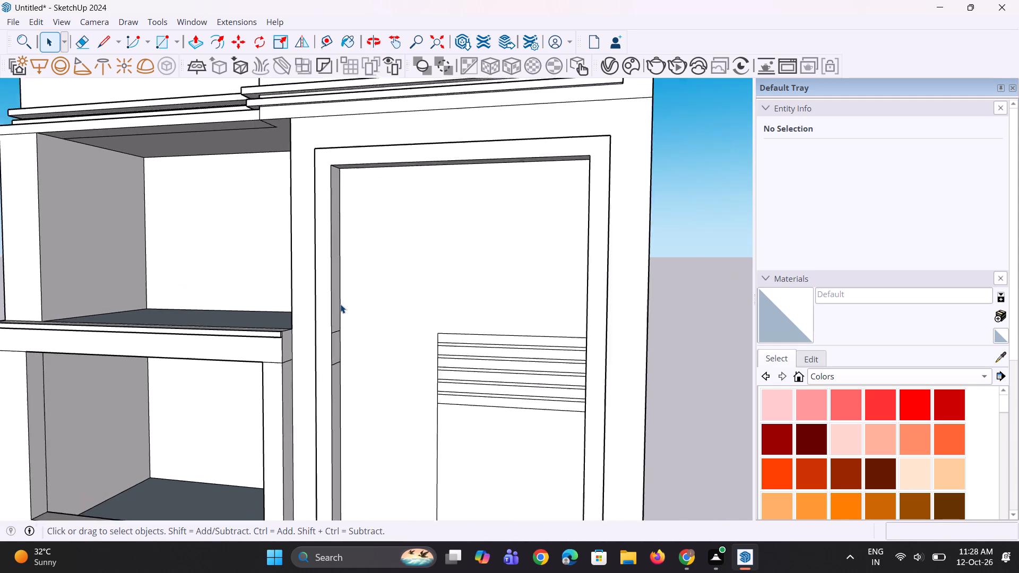
scroll(340, 304, "up", 1)
left_click(340, 301)
scroll(331, 346, "up", 6)
key("e")
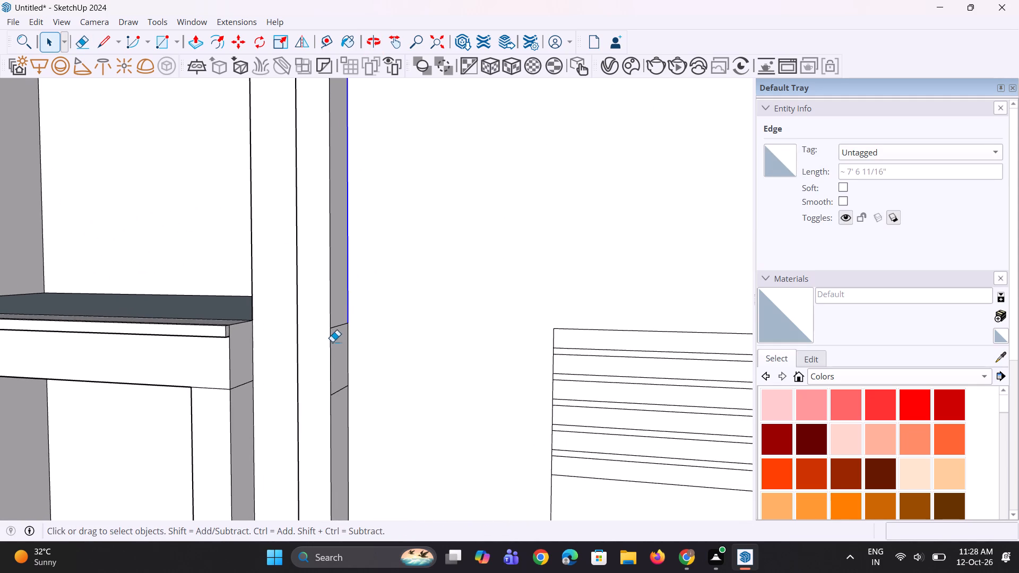
left_click(339, 327)
left_click(344, 387)
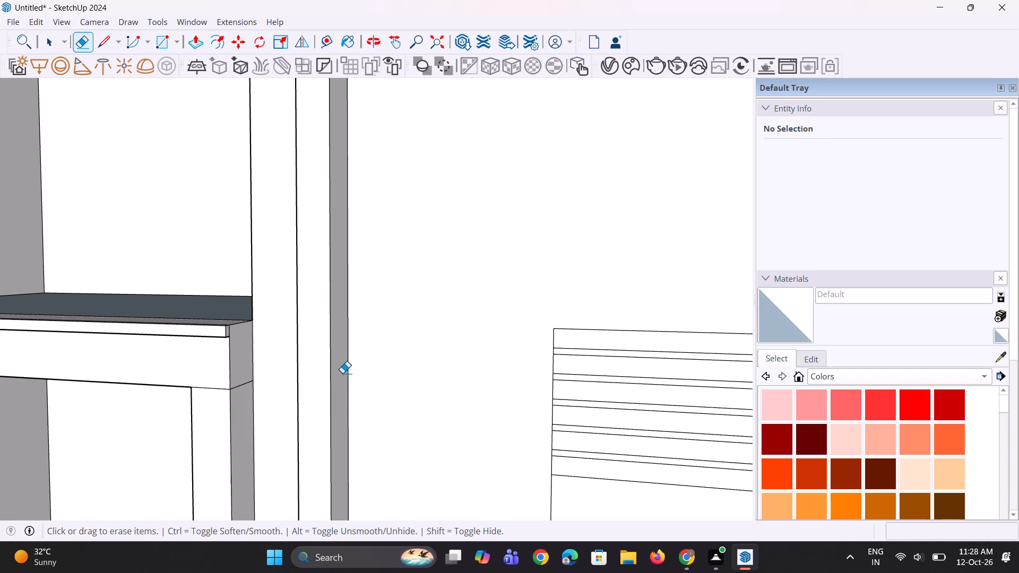
Erase the two leftover cross edges on the recess's left inner side face beside the lower strip group.
scroll(327, 215, "down", 17)
scroll(367, 412, "up", 6)
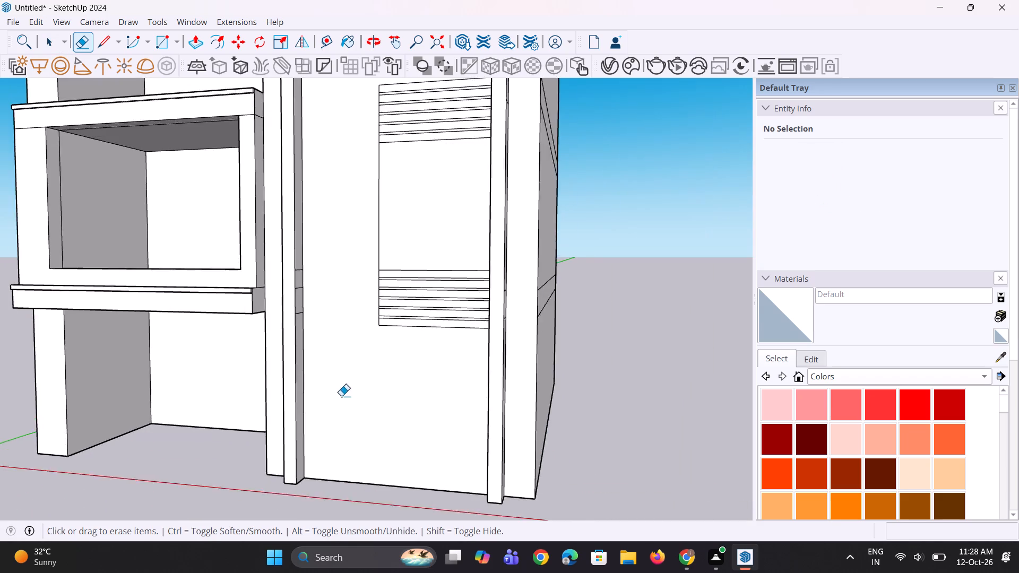
scroll(341, 396, "up", 2)
middle_click_drag(340, 396, 270, 431)
scroll(294, 282, "up", 3)
left_click(277, 232)
left_click(274, 264)
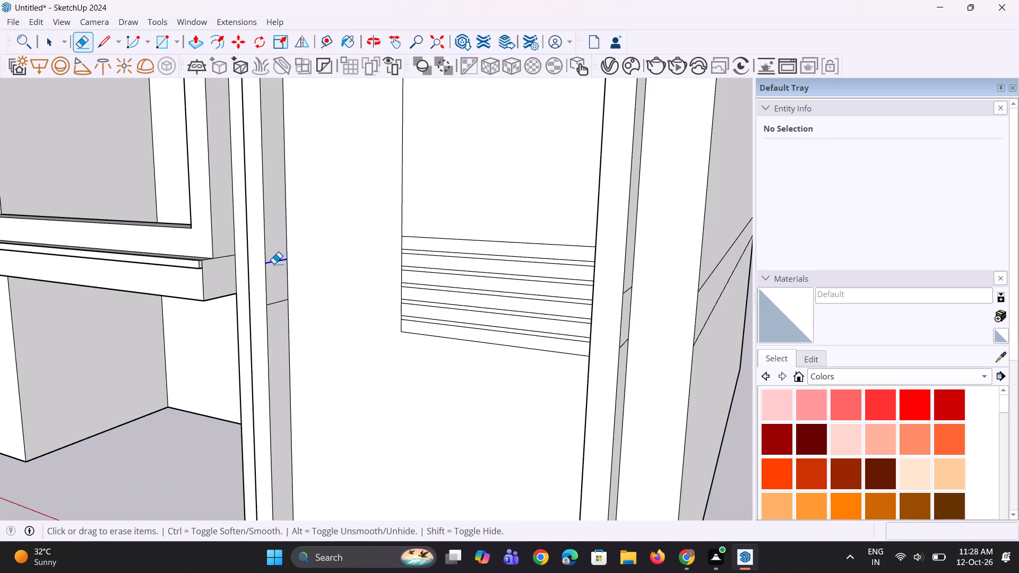
left_click(279, 303)
middle_click_drag(297, 331, 356, 334)
key("space")
key("space")
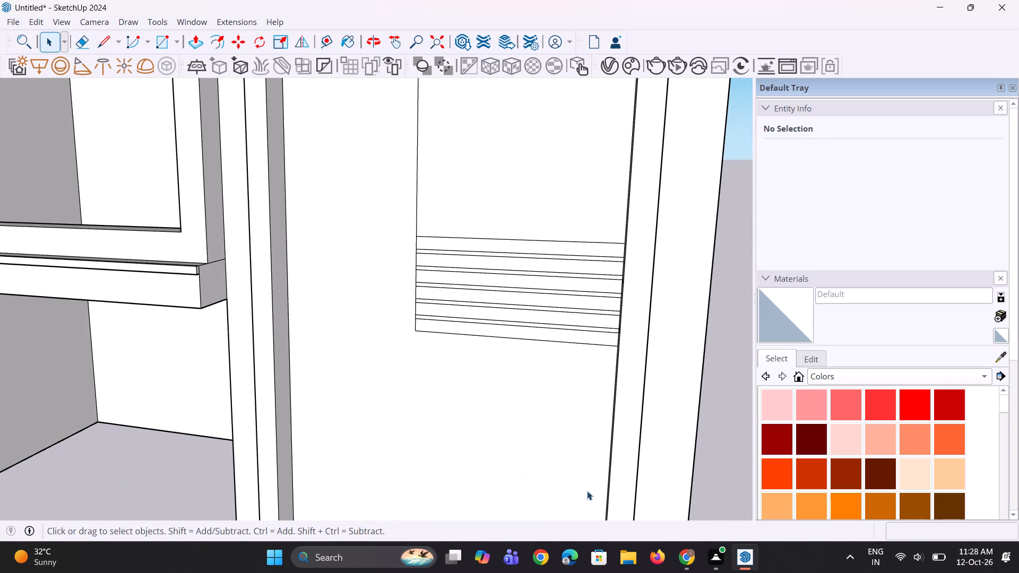
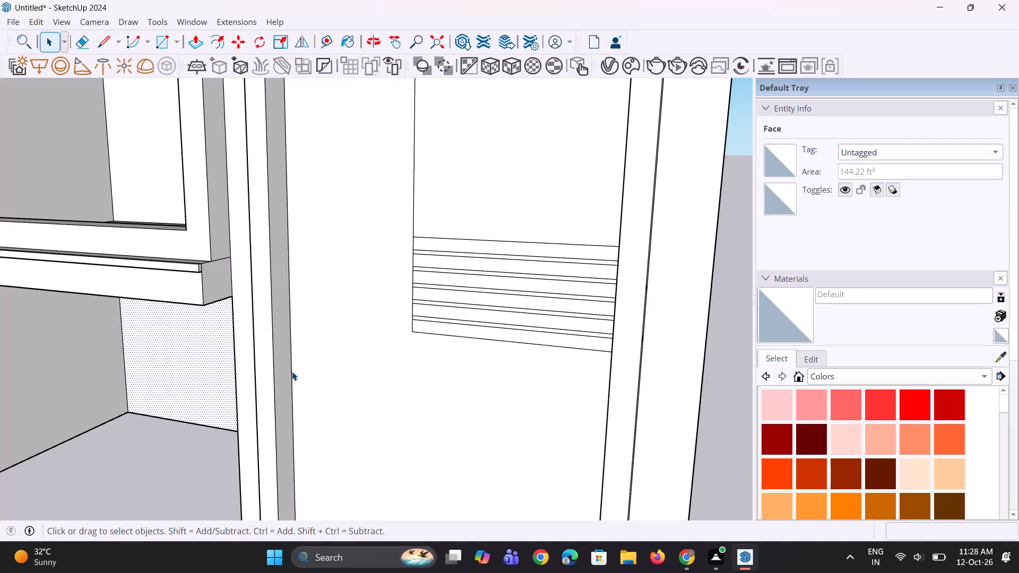
Copy the recess back face's left vertical edge a short distance inward to mark off a narrow full-height strip.
left_click(292, 371)
scroll(313, 291, "down", 11)
scroll(337, 357, "down", 5)
middle_click_drag(305, 297, 350, 256)
scroll(314, 288, "up", 1)
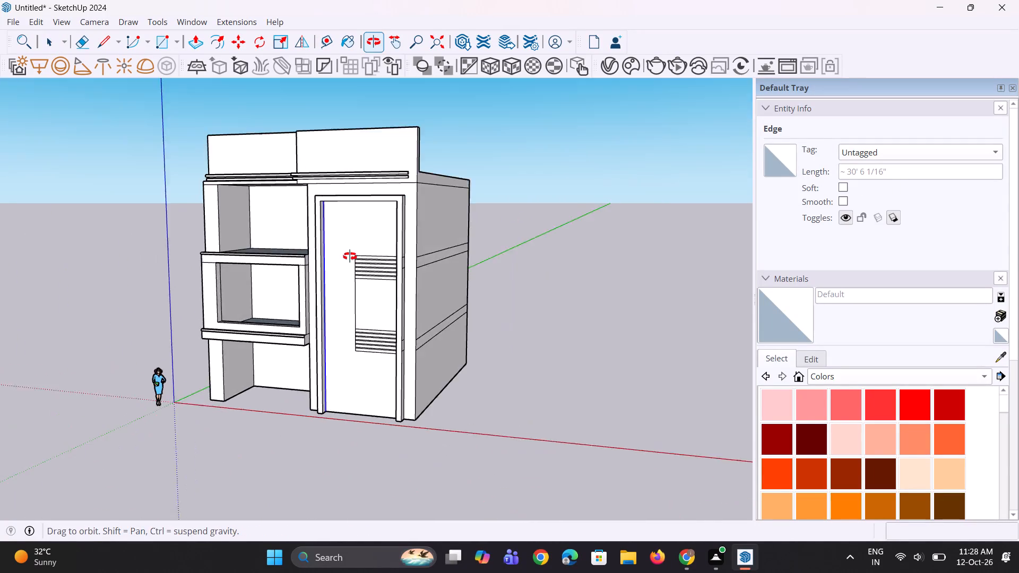
middle_click_drag(350, 256, 352, 248)
scroll(326, 190, "up", 9)
scroll(310, 188, "down", 6)
scroll(309, 480, "up", 2)
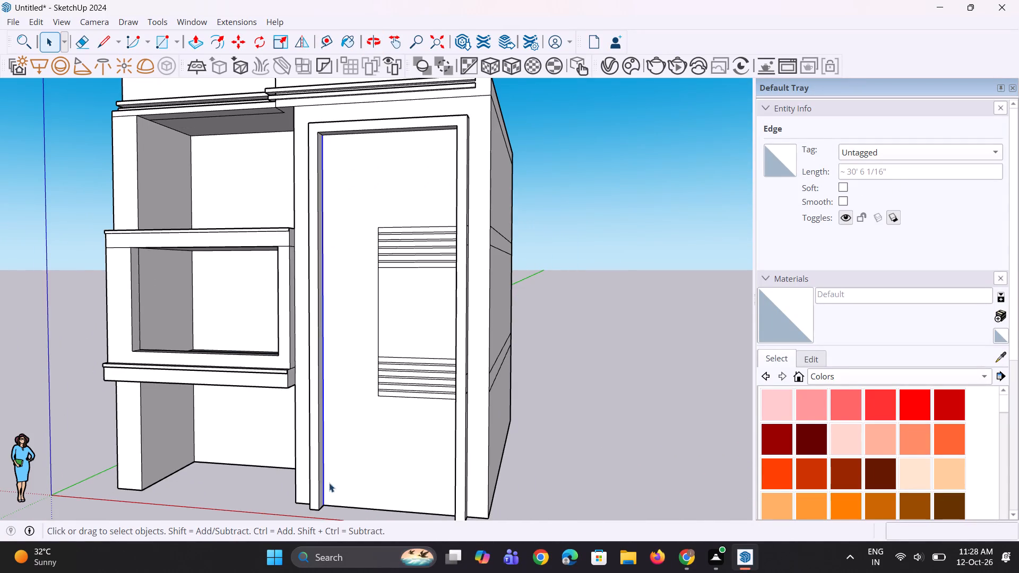
scroll(340, 507, "up", 1)
scroll(307, 309, "down", 4)
scroll(308, 446, "up", 12)
middle_click_drag(300, 472, 284, 503)
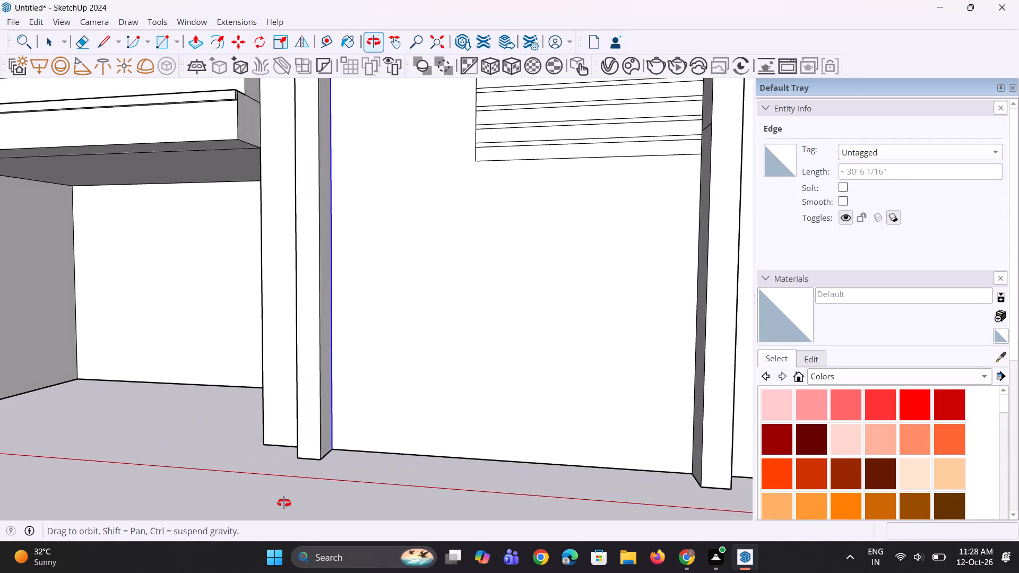
middle_click_drag(284, 503, 256, 507)
scroll(334, 425, "up", 7)
key("m")
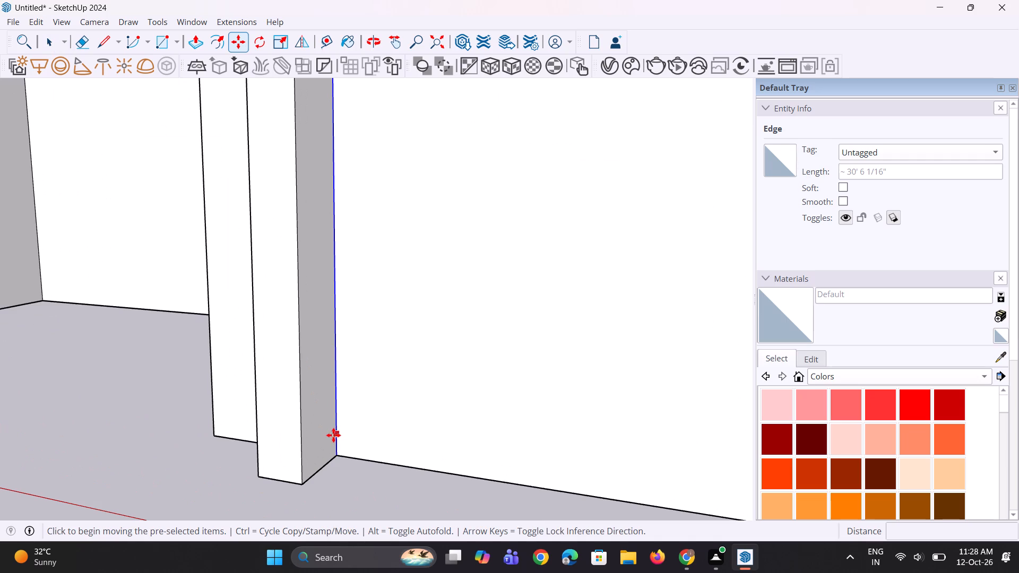
left_click(338, 459)
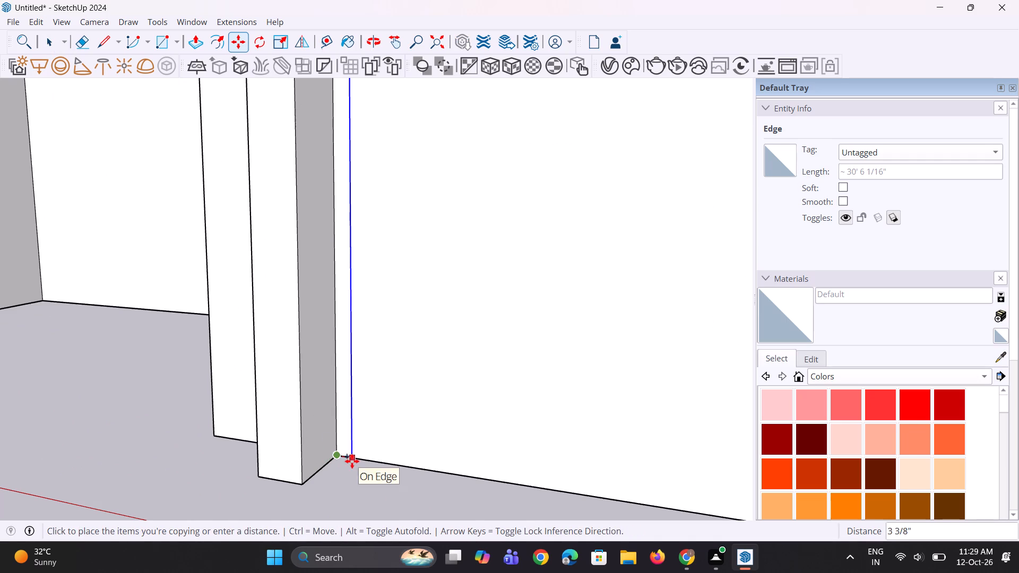
left_click(356, 462)
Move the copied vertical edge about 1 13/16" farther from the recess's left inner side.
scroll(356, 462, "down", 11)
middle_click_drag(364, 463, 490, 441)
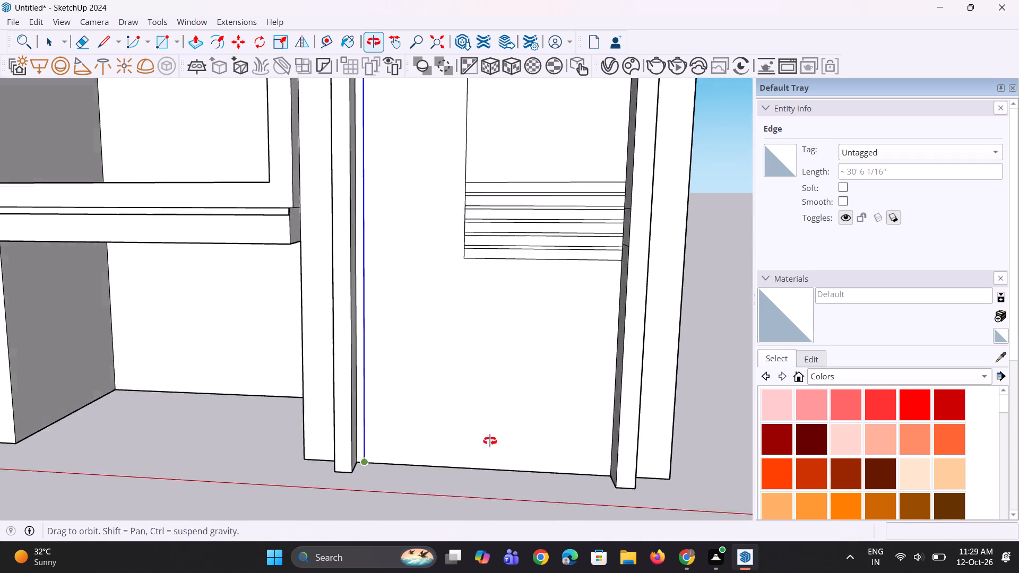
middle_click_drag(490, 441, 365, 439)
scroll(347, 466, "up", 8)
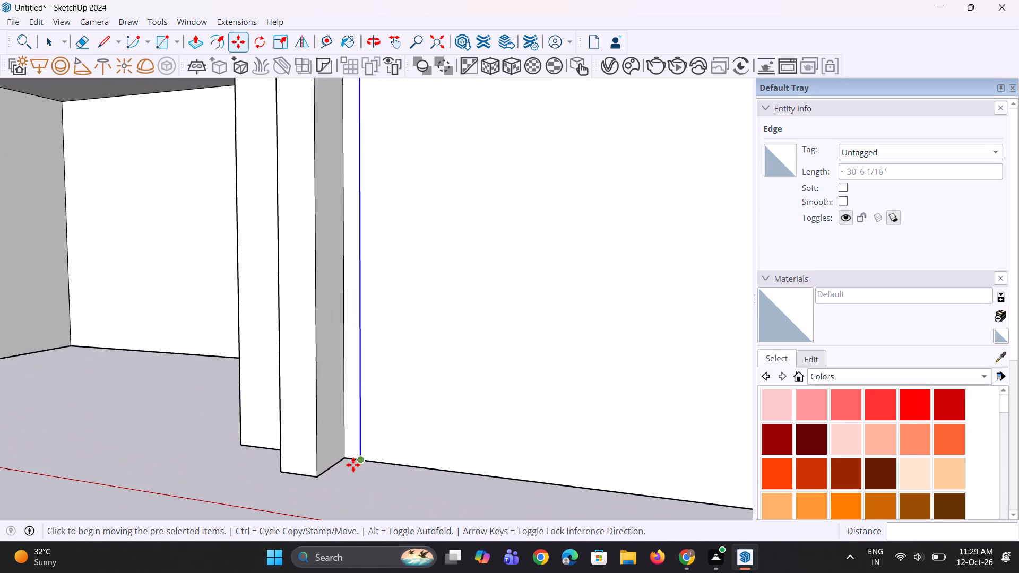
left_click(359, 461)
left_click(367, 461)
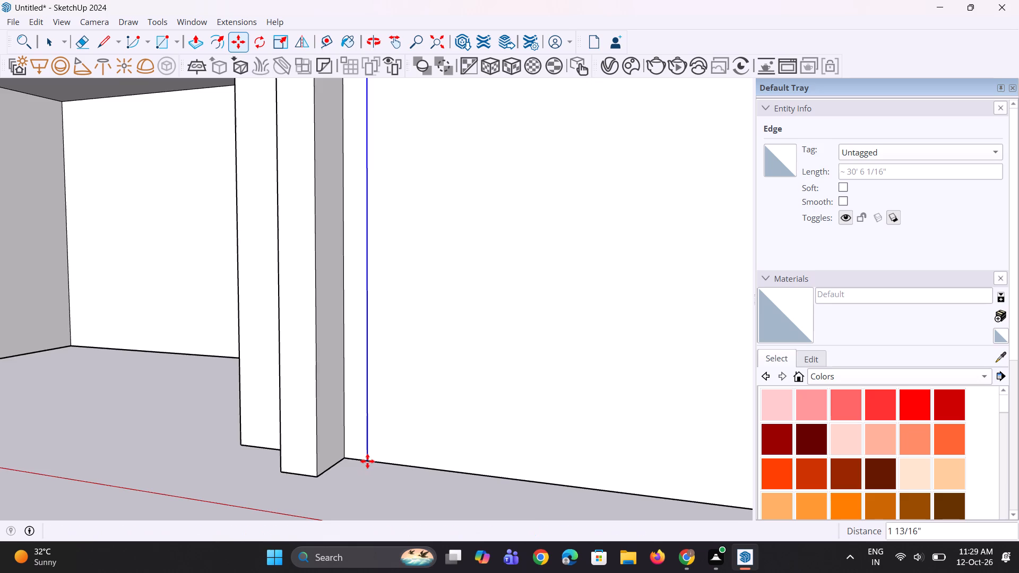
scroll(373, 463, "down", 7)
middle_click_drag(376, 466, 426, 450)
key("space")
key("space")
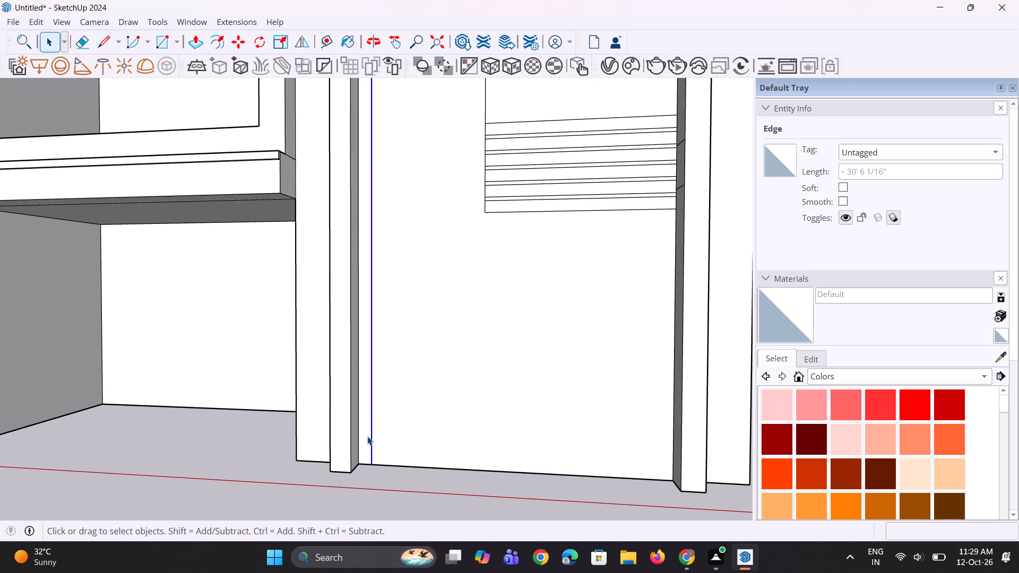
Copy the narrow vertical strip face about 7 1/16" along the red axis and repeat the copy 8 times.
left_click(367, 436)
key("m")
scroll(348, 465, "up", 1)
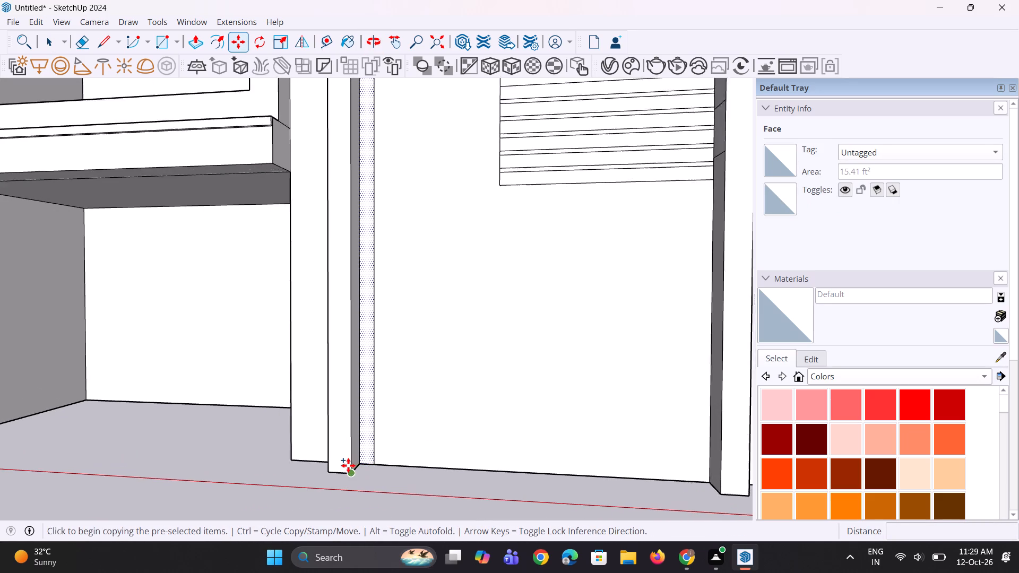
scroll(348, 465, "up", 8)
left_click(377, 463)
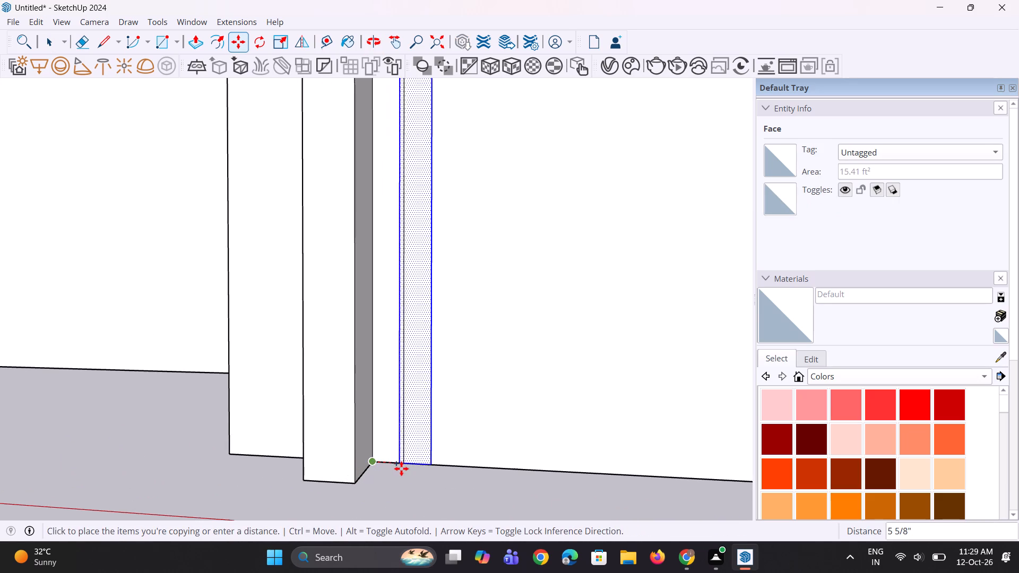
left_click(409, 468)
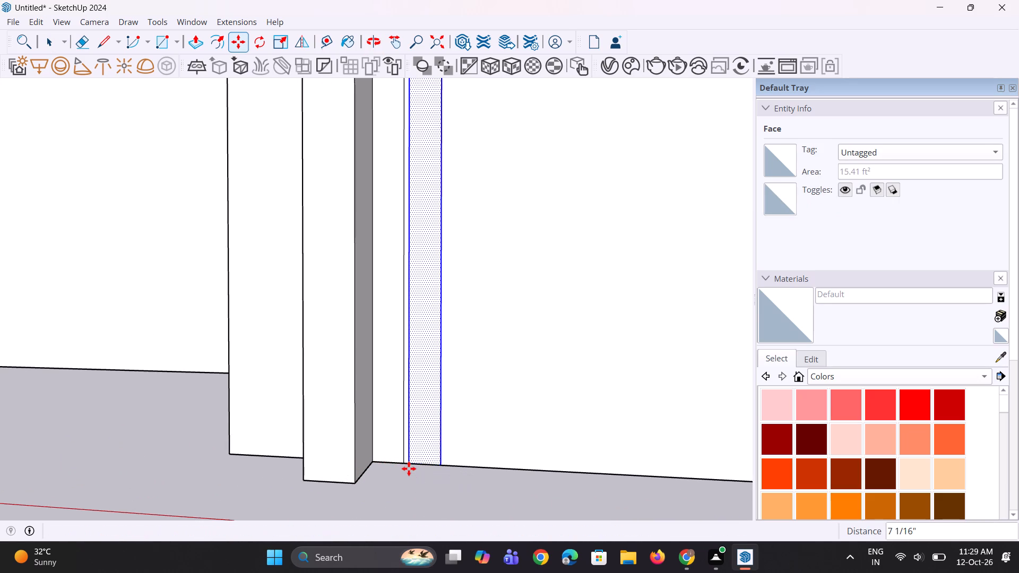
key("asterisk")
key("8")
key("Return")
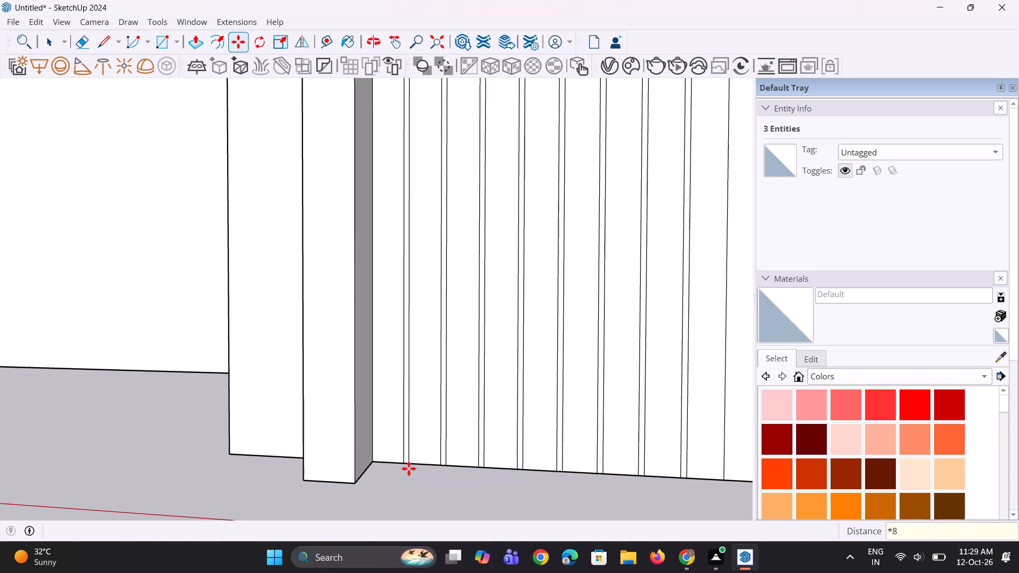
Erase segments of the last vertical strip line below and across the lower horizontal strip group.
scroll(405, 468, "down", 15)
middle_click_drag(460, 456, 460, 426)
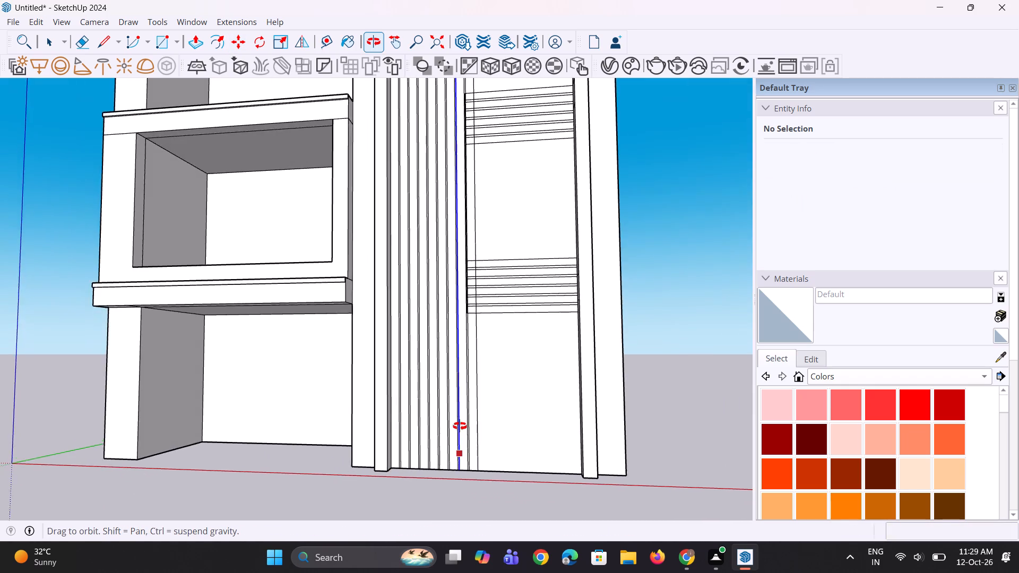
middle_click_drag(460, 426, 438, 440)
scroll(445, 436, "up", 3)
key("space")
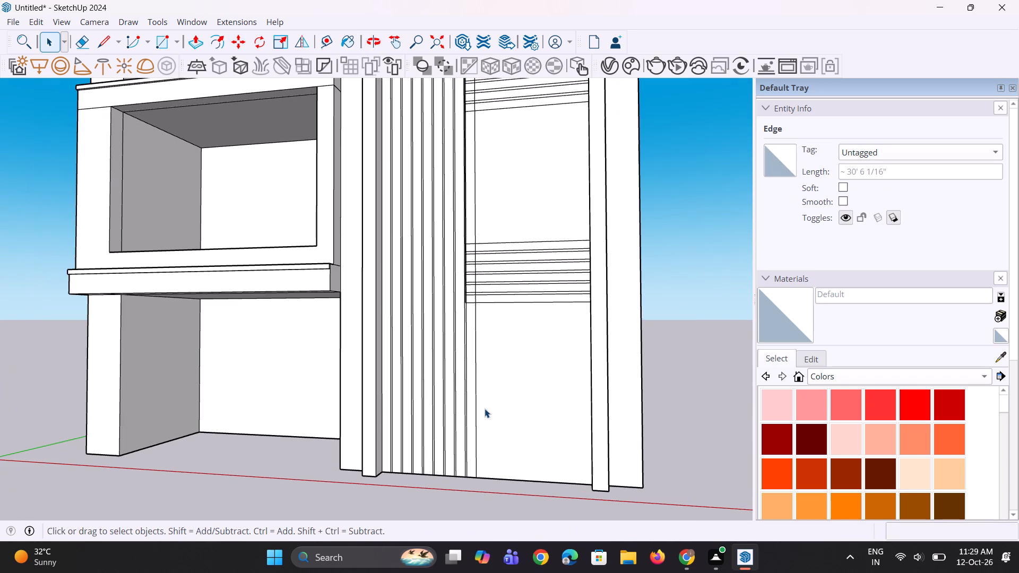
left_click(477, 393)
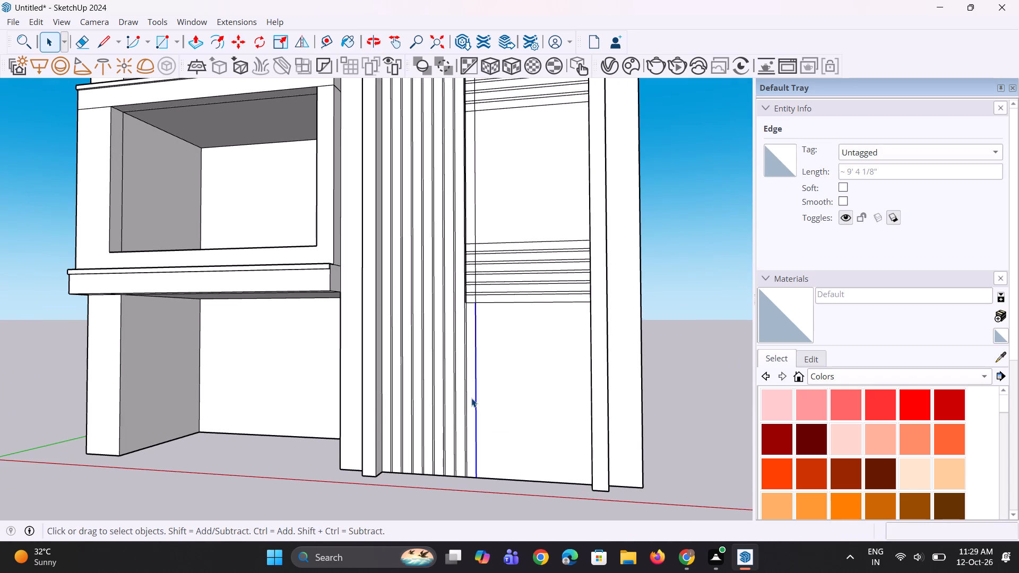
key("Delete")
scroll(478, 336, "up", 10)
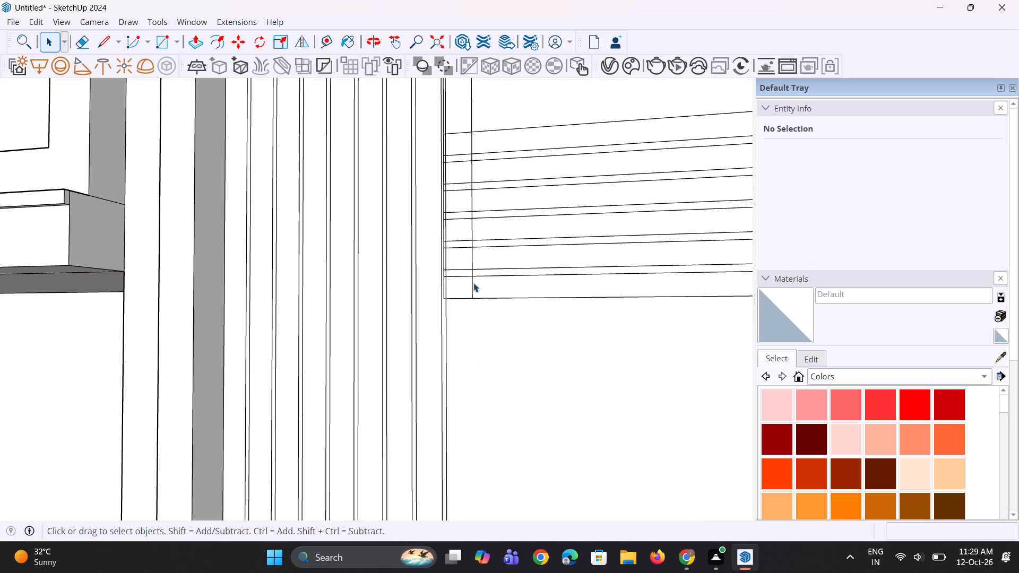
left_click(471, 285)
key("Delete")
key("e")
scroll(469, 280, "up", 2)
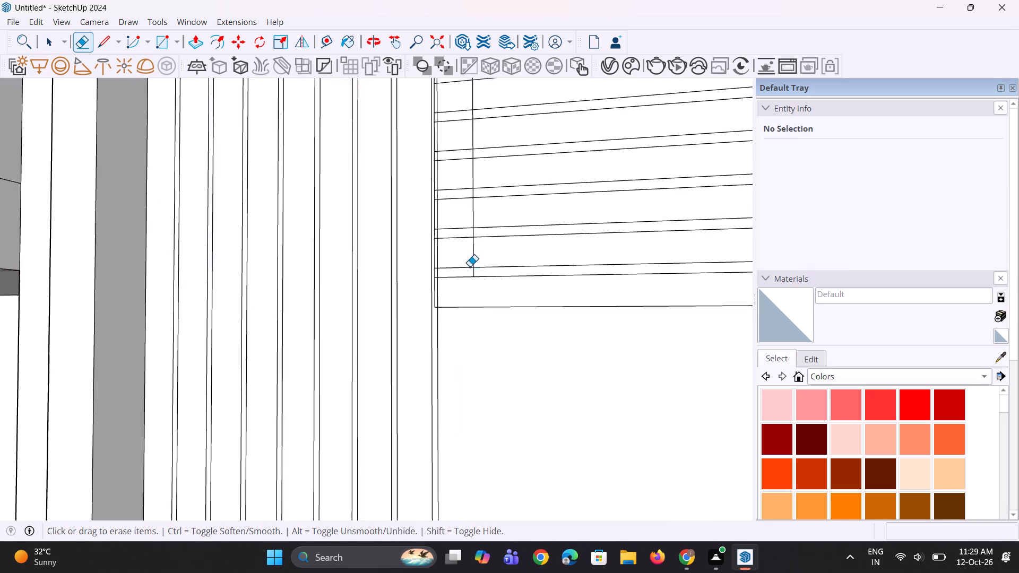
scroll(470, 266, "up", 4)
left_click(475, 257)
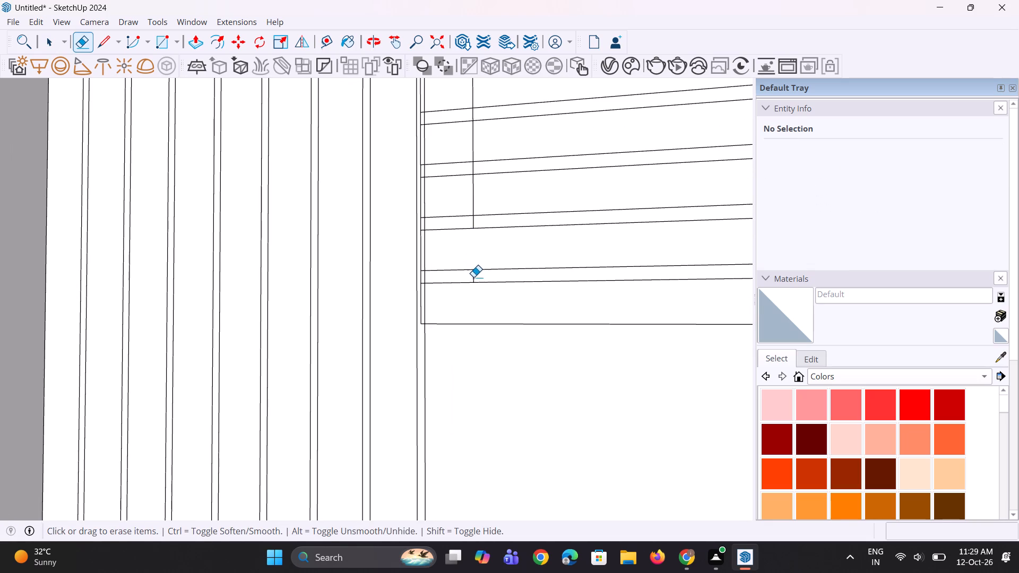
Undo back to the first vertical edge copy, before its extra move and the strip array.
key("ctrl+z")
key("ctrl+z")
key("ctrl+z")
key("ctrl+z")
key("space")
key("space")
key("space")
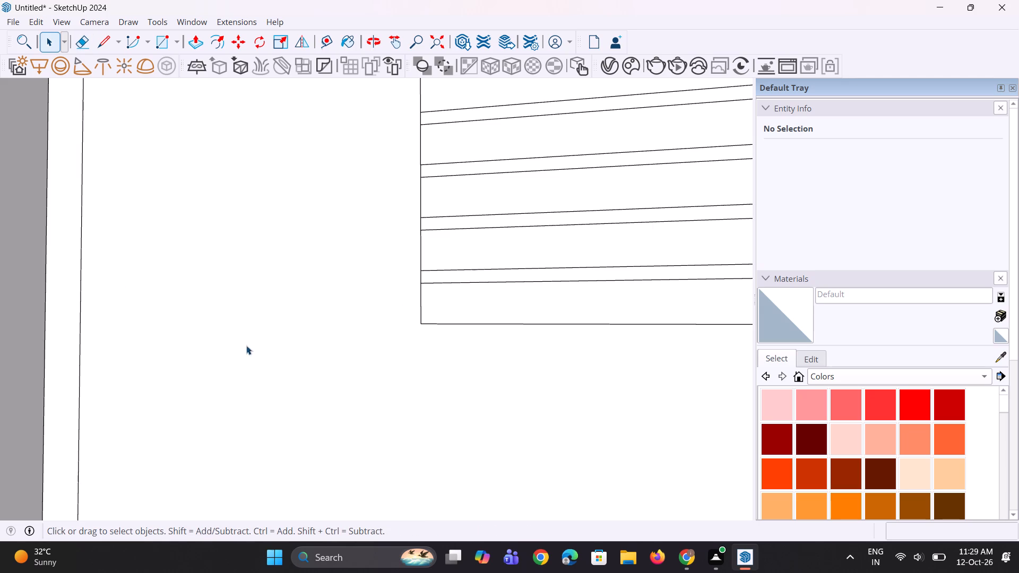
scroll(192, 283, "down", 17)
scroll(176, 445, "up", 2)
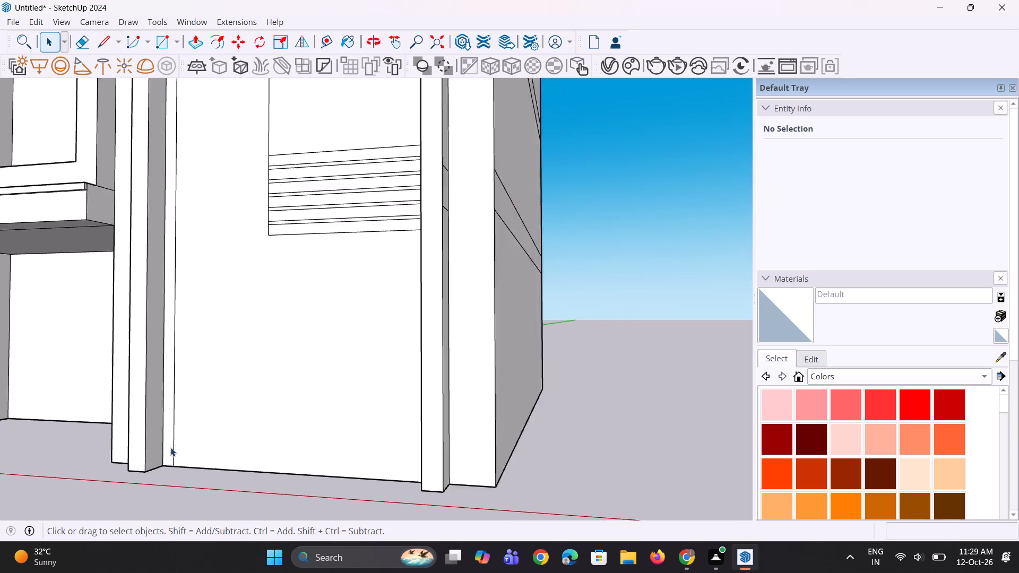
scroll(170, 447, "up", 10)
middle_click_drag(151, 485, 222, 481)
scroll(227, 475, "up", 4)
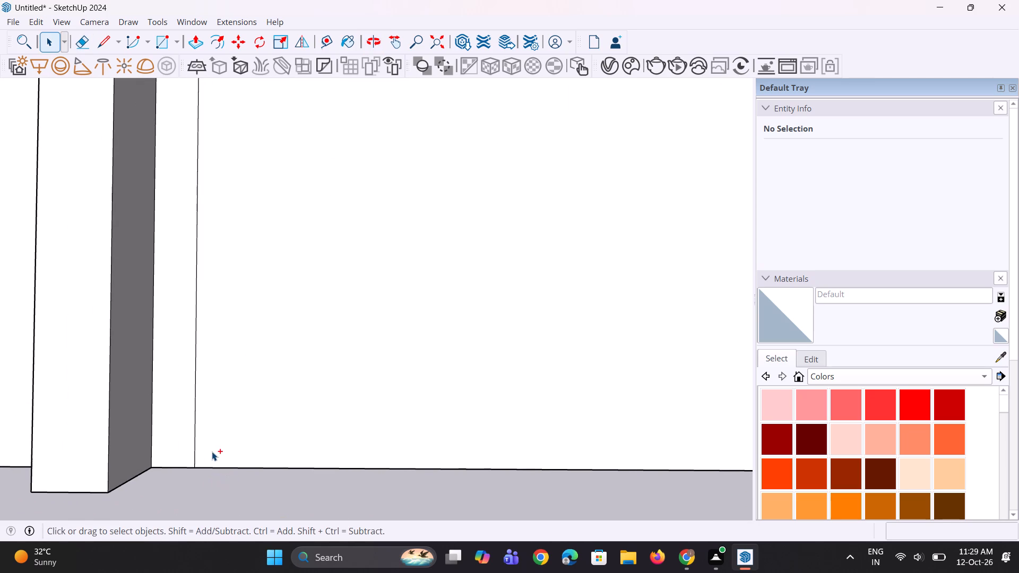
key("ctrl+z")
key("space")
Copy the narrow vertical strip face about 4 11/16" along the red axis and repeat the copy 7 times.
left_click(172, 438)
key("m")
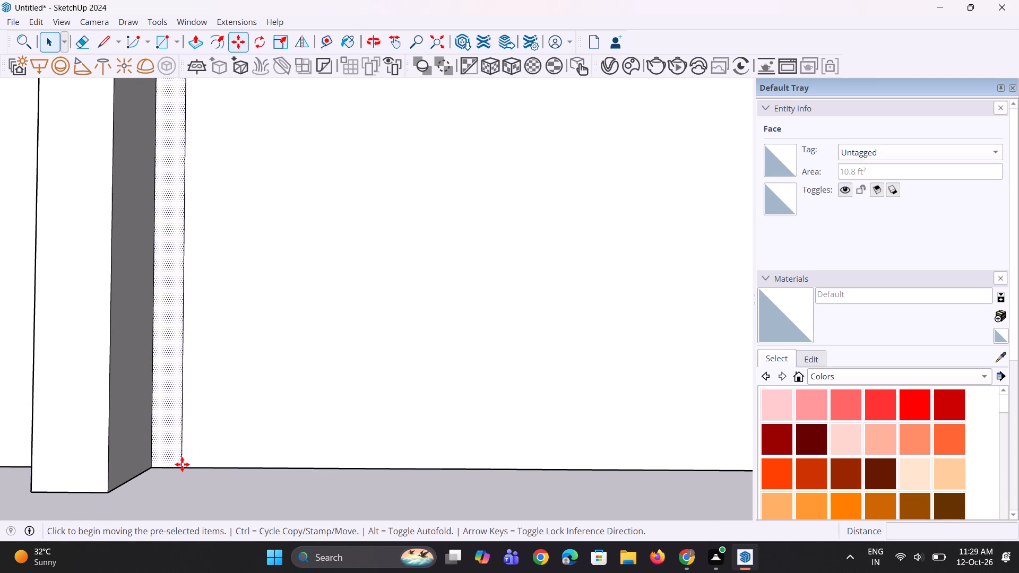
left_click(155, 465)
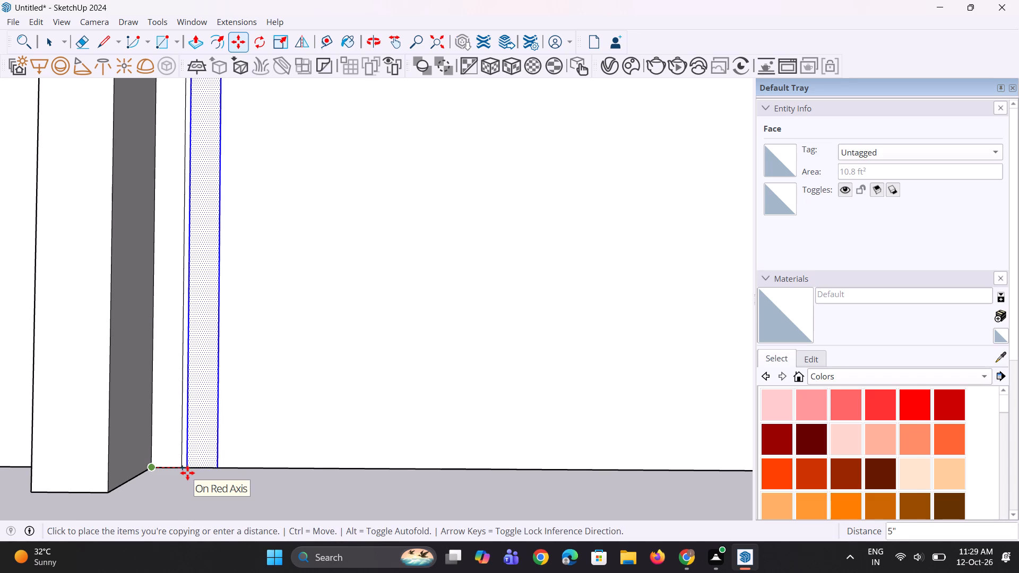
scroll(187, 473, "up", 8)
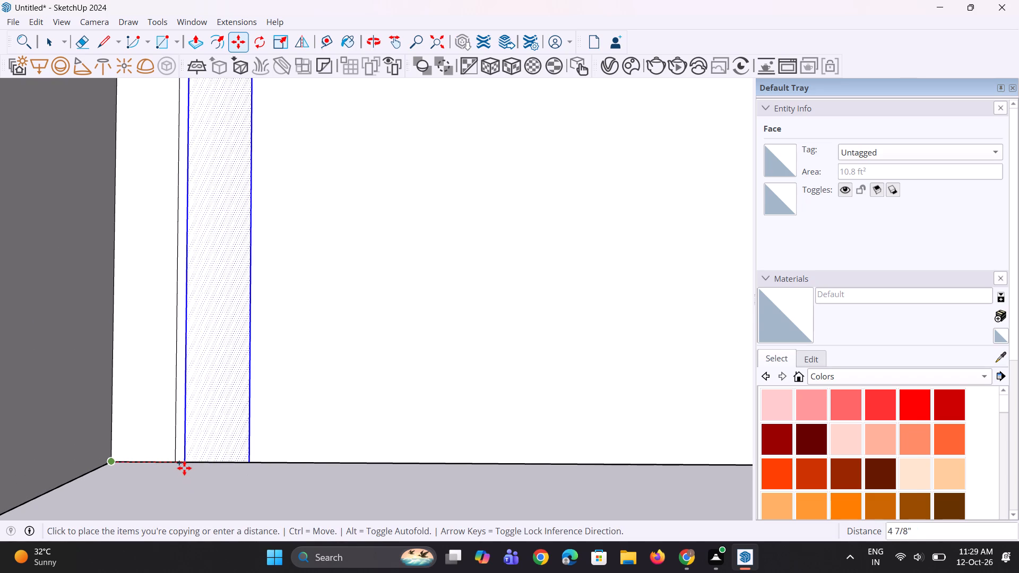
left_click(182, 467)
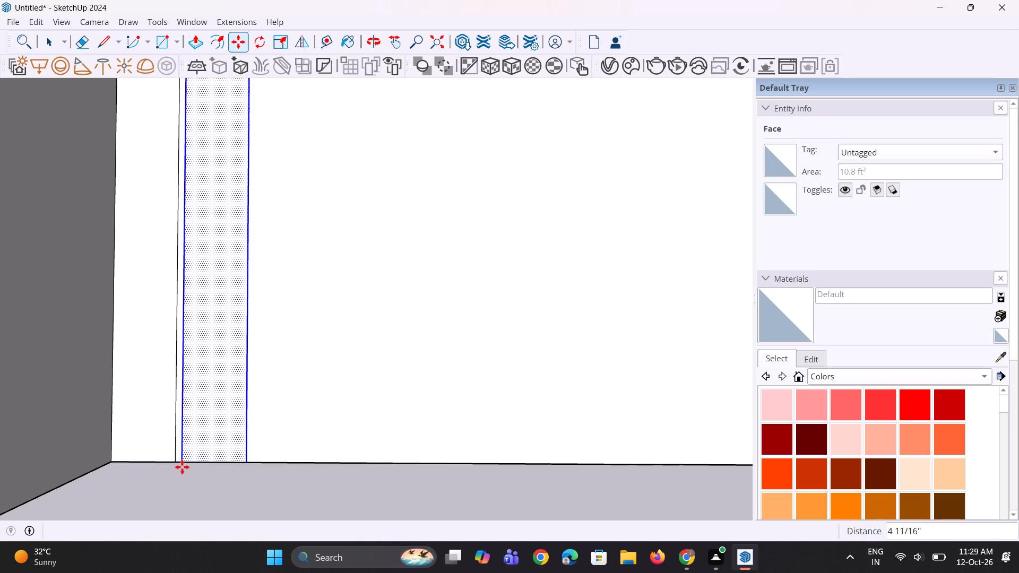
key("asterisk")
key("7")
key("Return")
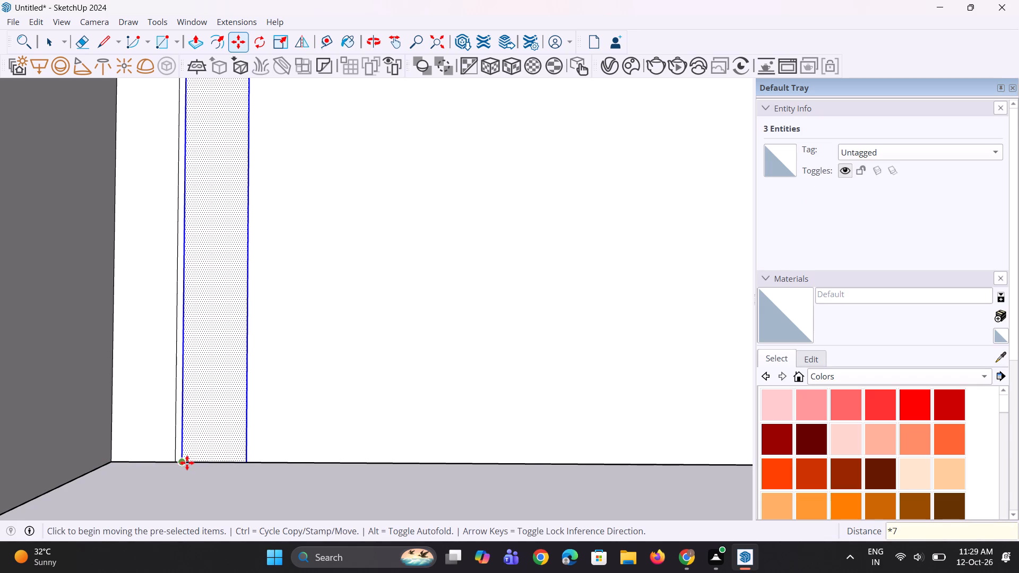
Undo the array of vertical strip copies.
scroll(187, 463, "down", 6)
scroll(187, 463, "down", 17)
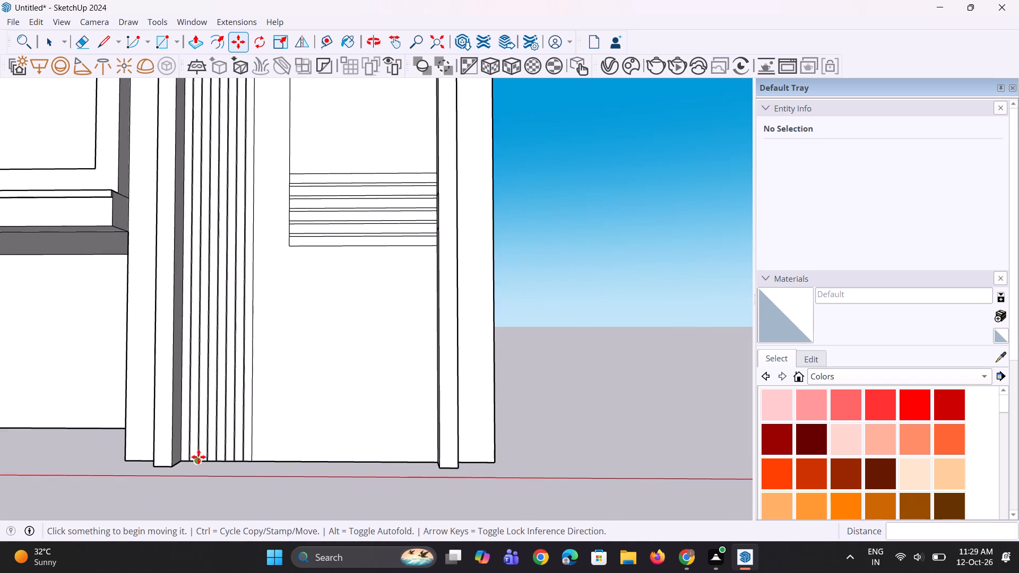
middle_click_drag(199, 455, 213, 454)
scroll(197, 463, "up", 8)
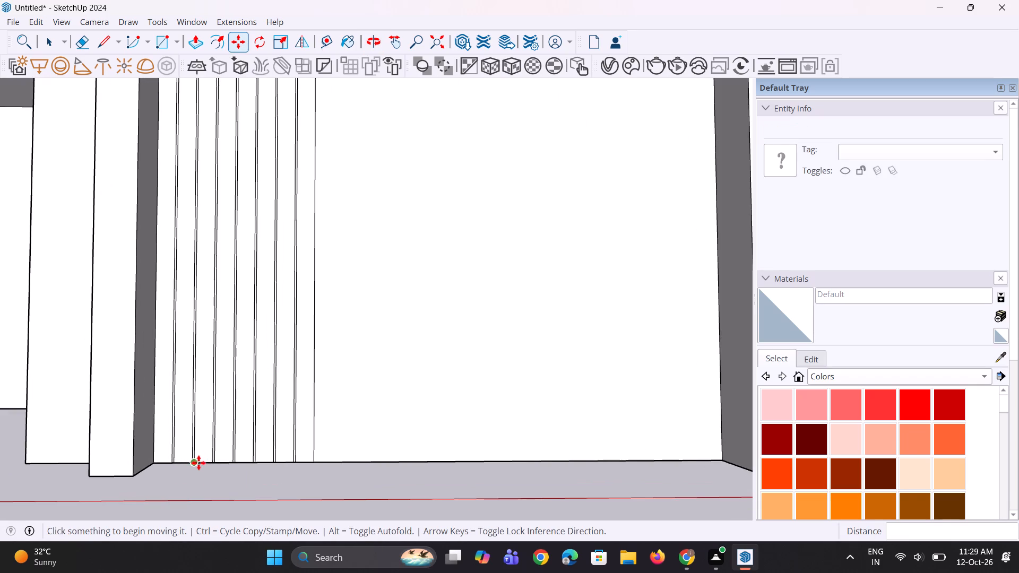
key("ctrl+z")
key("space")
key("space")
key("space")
Copy the narrow vertical strip face about 4 3/4" along the red axis and repeat the copy 12 times.
left_click(165, 440)
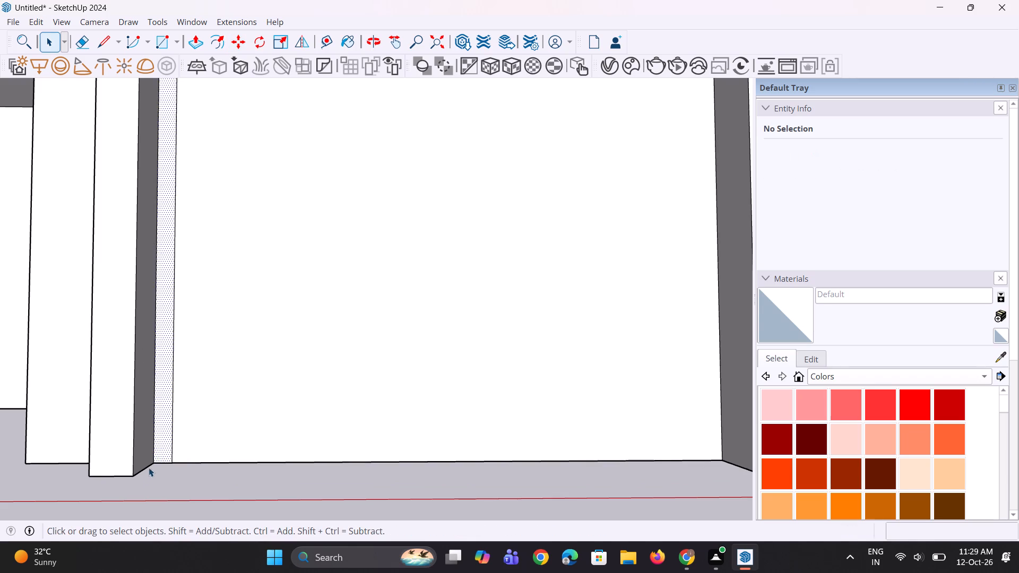
scroll(146, 476, "up", 7)
key("m")
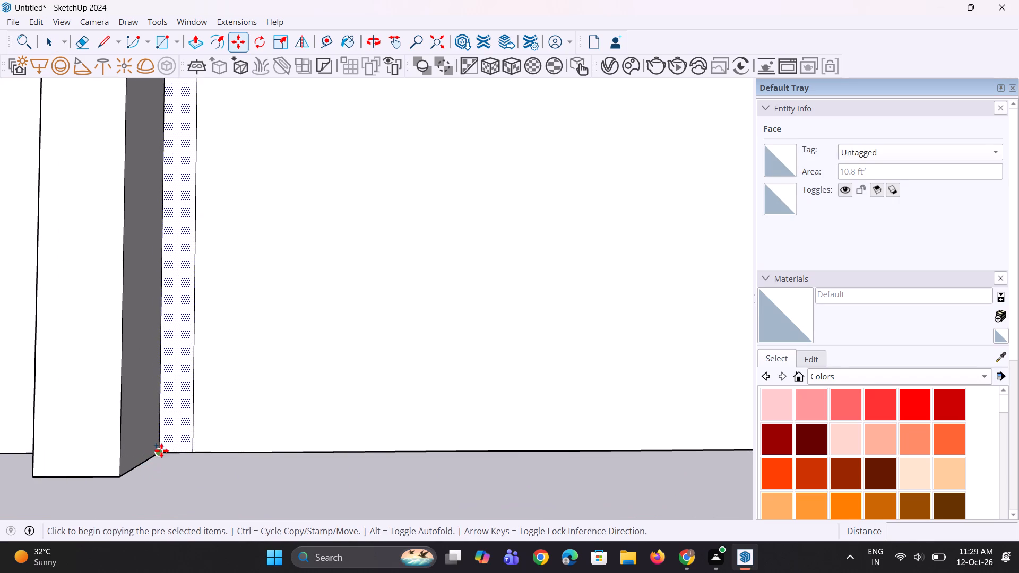
left_click(161, 450)
scroll(212, 454, "up", 8)
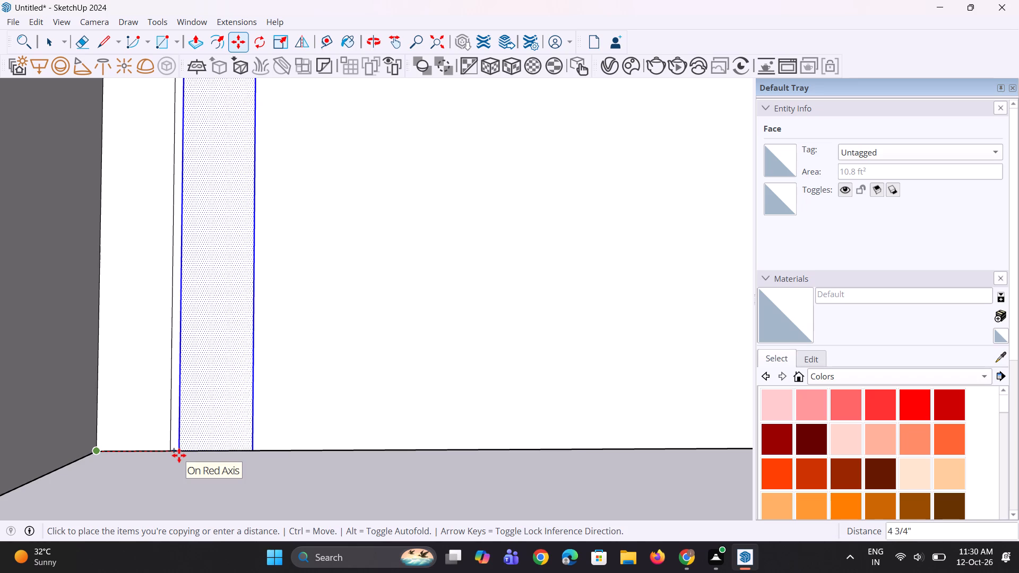
left_click(180, 455)
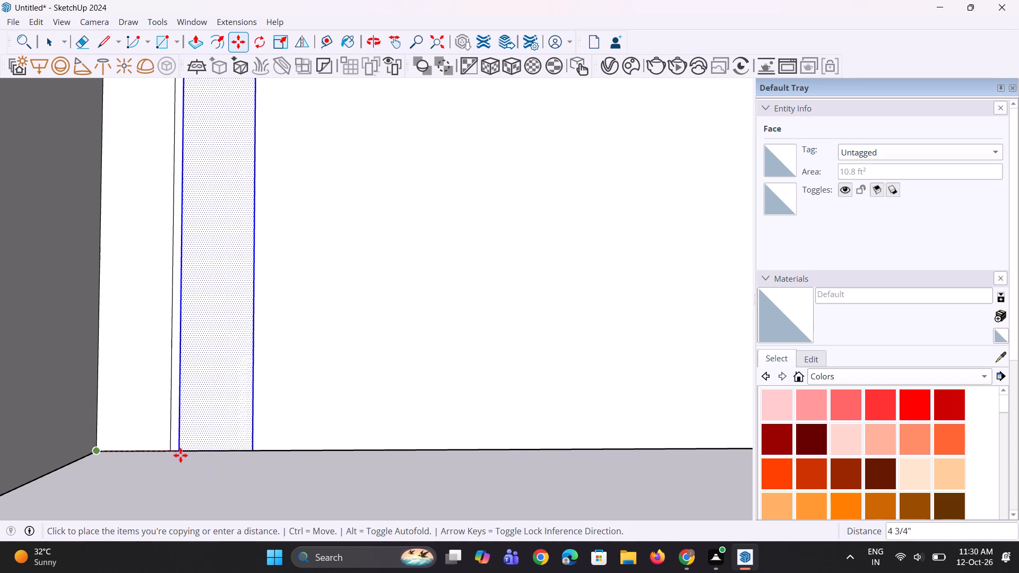
key("asterisk")
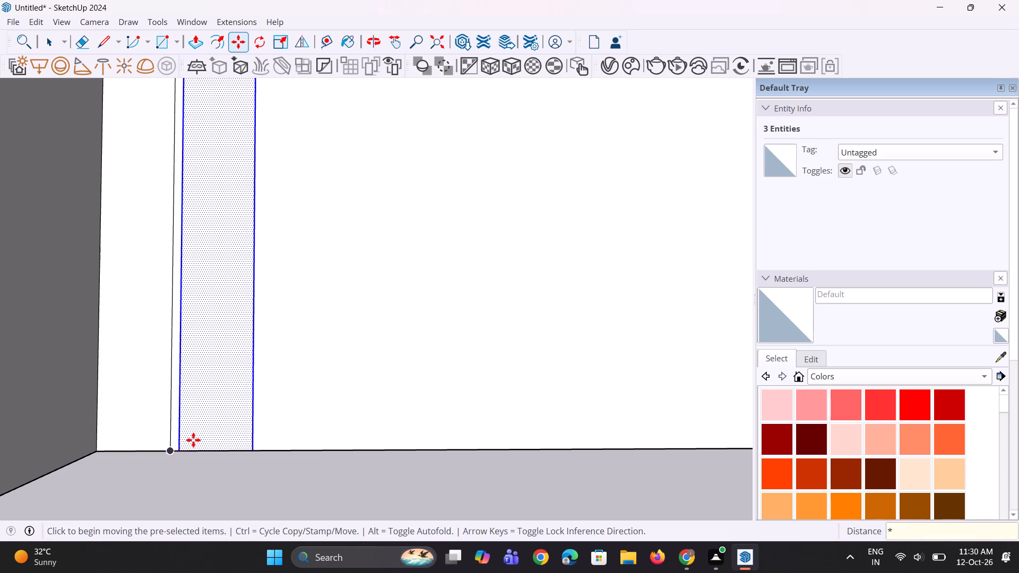
type("12")
key("Return")
Erase the last vertical strip line's segments above the lower horizontal strip group and across that group's upper strips.
scroll(194, 439, "down", 12)
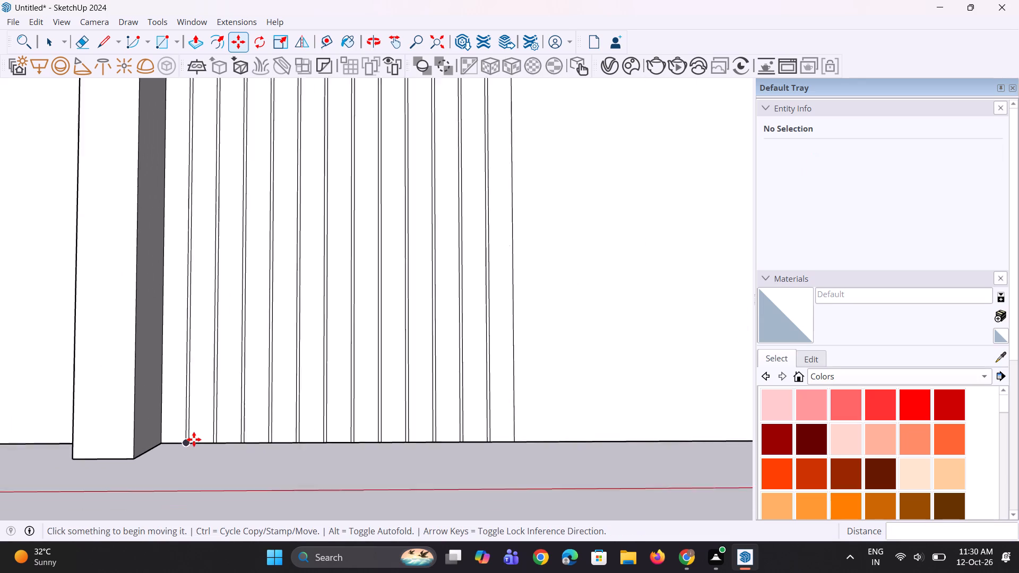
scroll(194, 439, "down", 13)
scroll(195, 405, "up", 3)
scroll(253, 417, "down", 3)
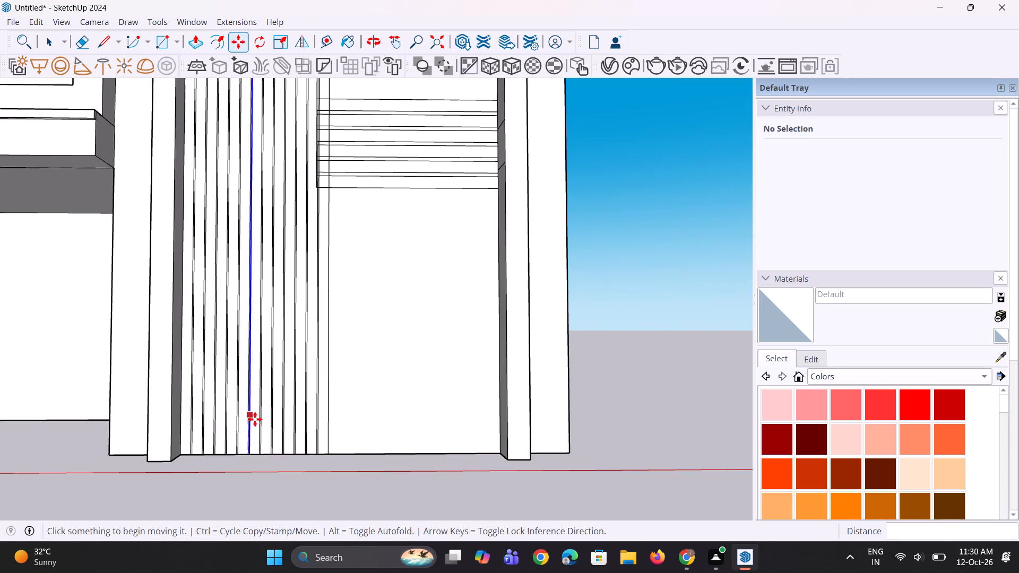
scroll(255, 419, "down", 2)
scroll(274, 270, "up", 12)
key("space")
scroll(319, 336, "up", 2)
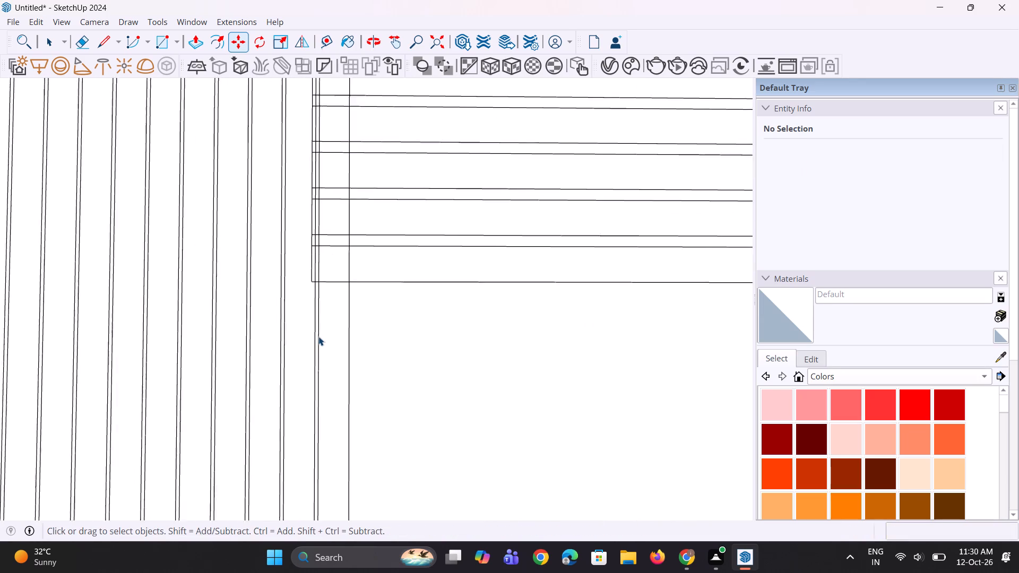
scroll(318, 336, "up", 2)
key("space")
scroll(317, 336, "up", 3)
scroll(317, 344, "down", 5)
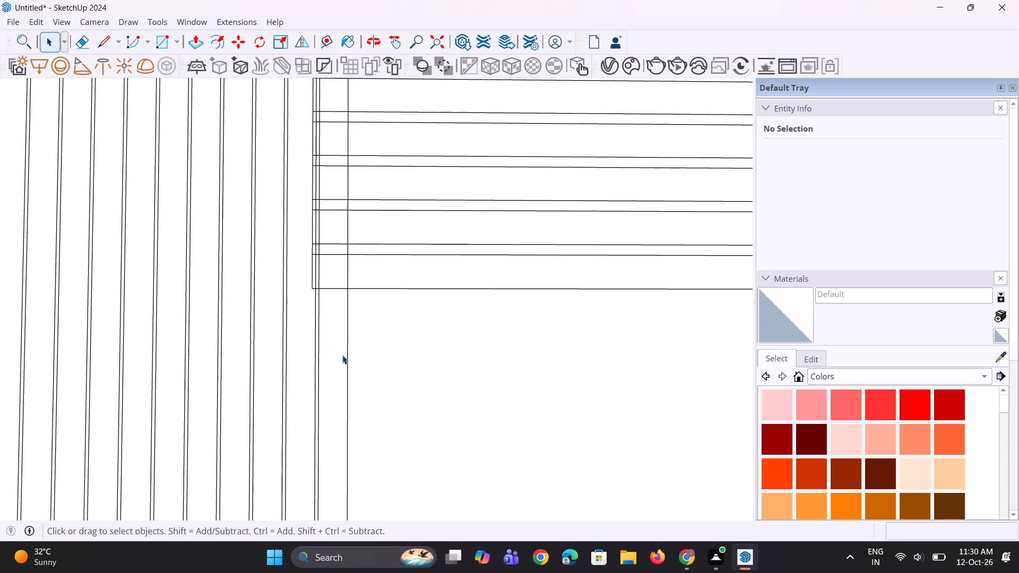
middle_click_drag(342, 355, 340, 386)
scroll(338, 386, "down", 14)
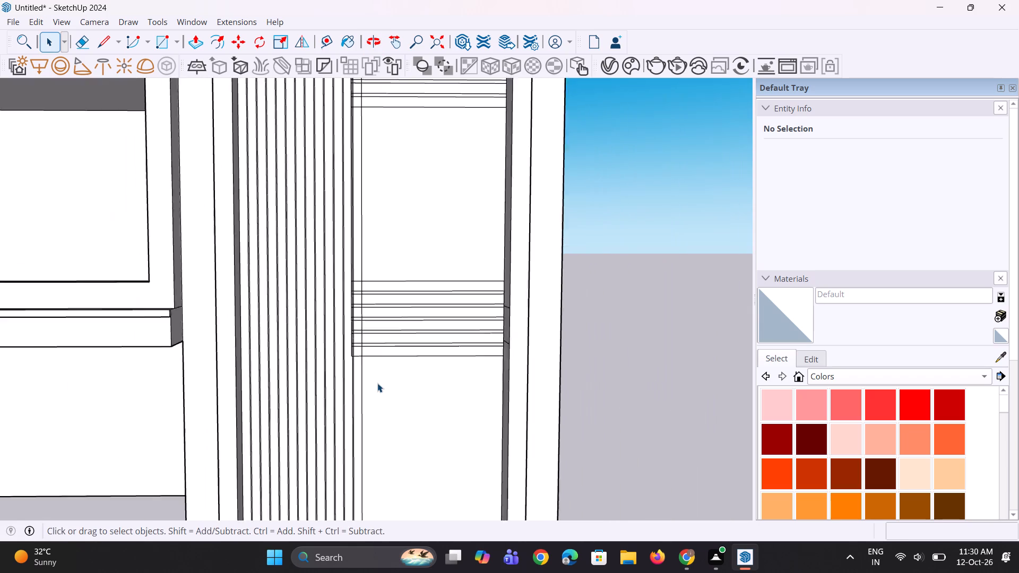
scroll(327, 206, "up", 6)
key("e")
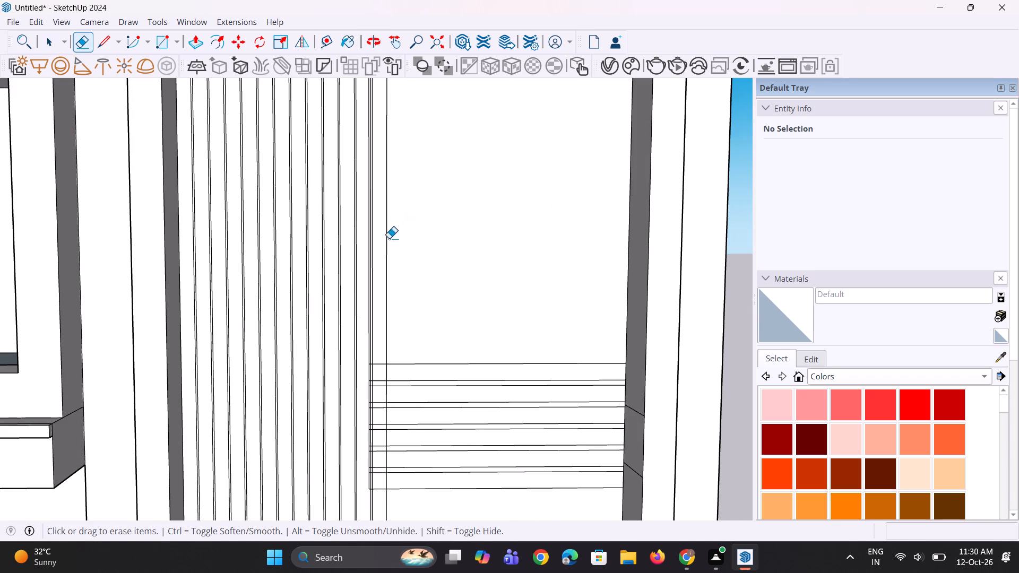
left_click(389, 240)
scroll(385, 389, "up", 8)
left_click(387, 370)
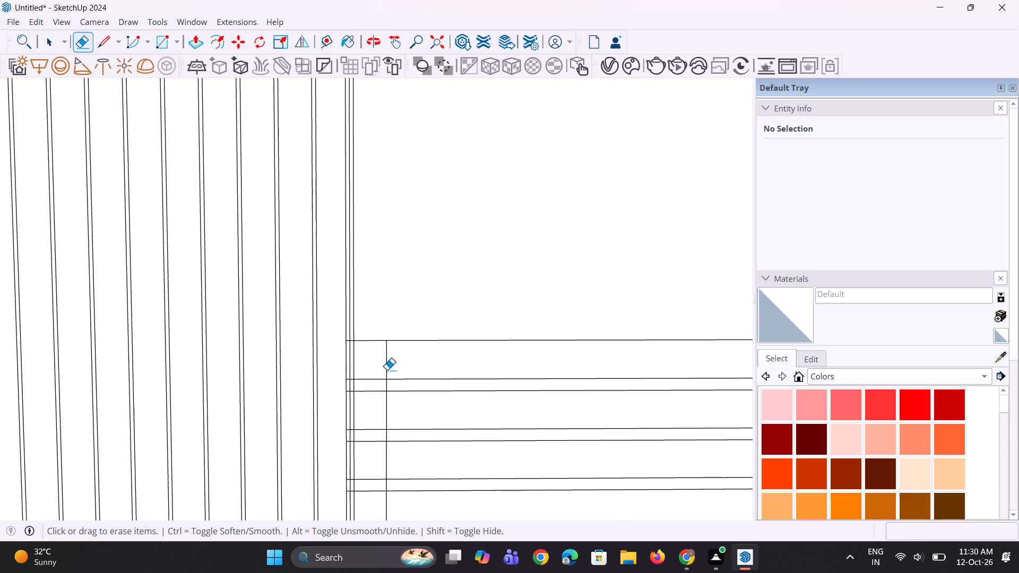
left_click(388, 386)
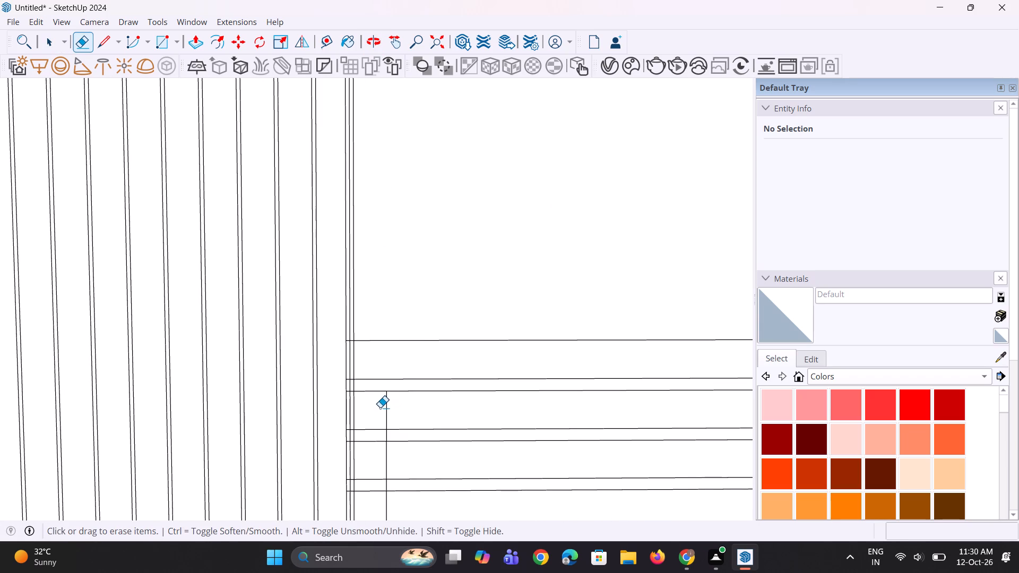
left_click(386, 410)
left_click(386, 438)
left_click(386, 459)
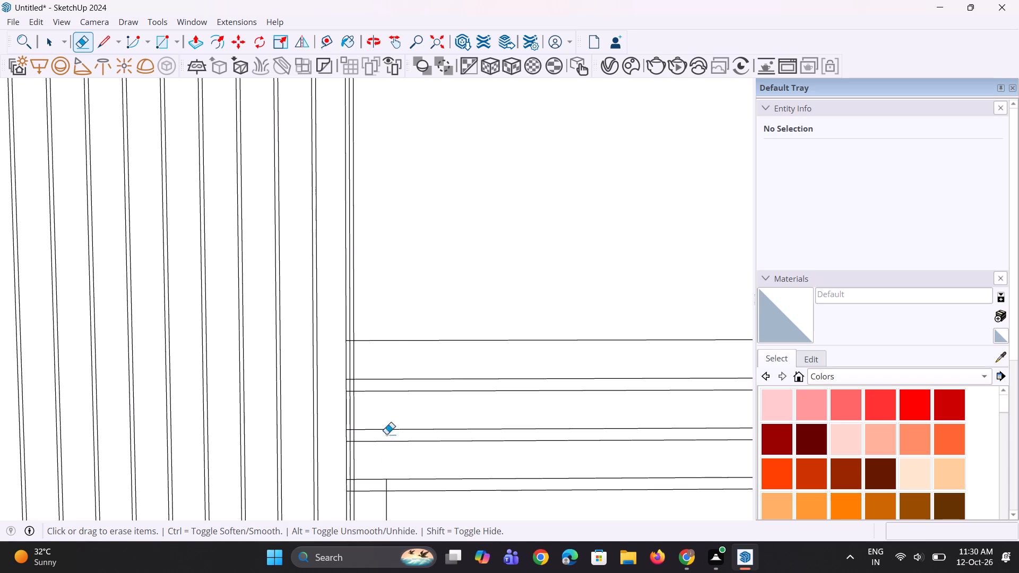
Erase the last vertical strip line's remaining segments across the lower strips of the lower horizontal group and below it.
scroll(383, 350, "down", 5)
scroll(368, 488, "up", 5)
scroll(398, 428, "up", 5)
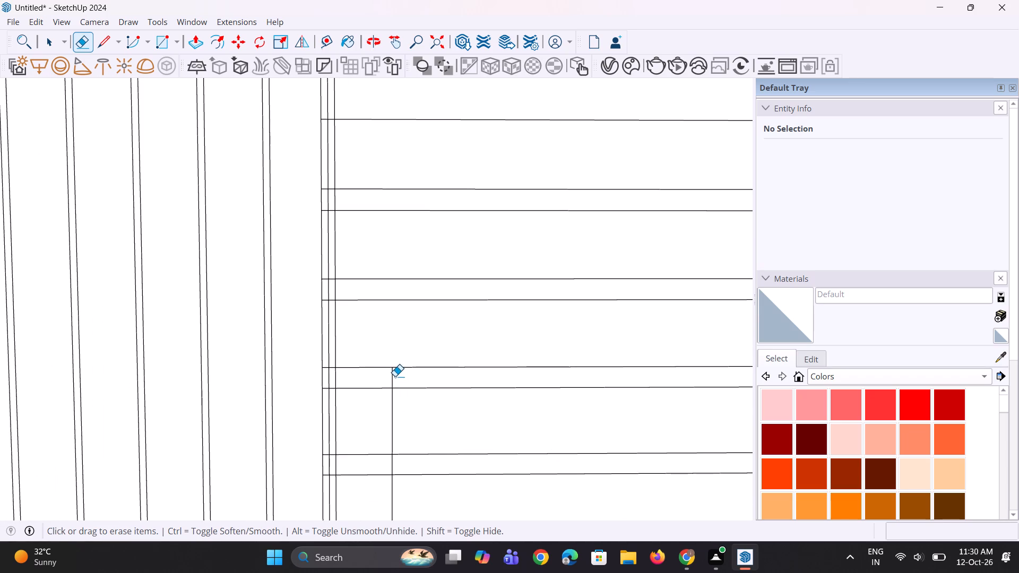
left_click(392, 376)
left_click(394, 408)
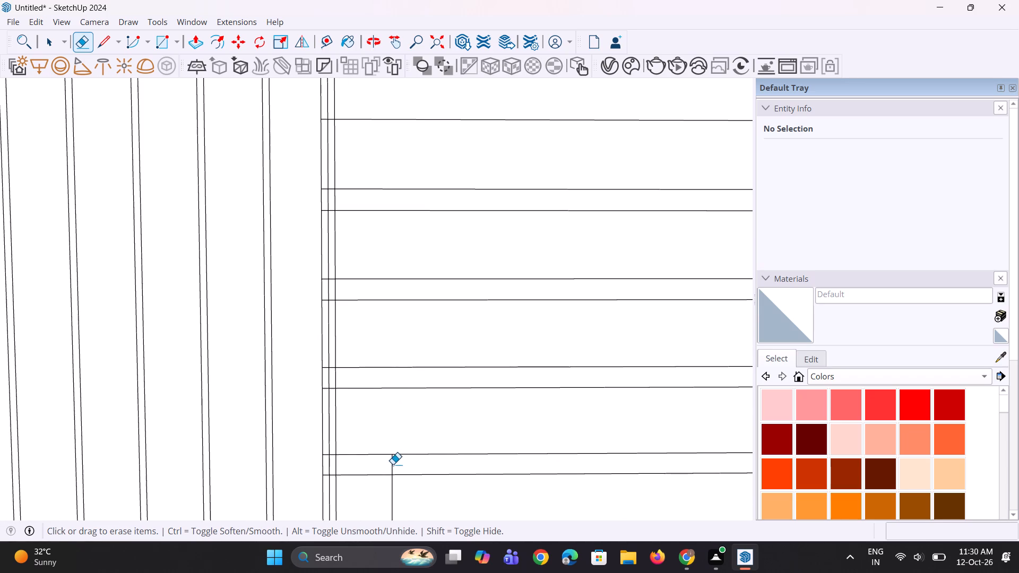
left_click(393, 465)
scroll(413, 324, "down", 14)
scroll(394, 407, "up", 2)
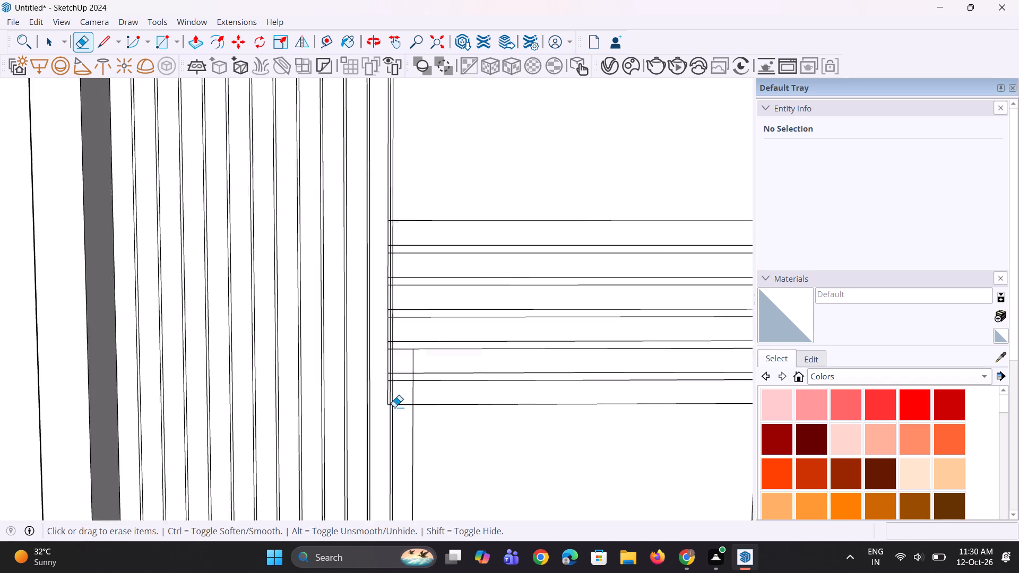
scroll(394, 407, "up", 7)
left_click(414, 385)
scroll(415, 364, "up", 4)
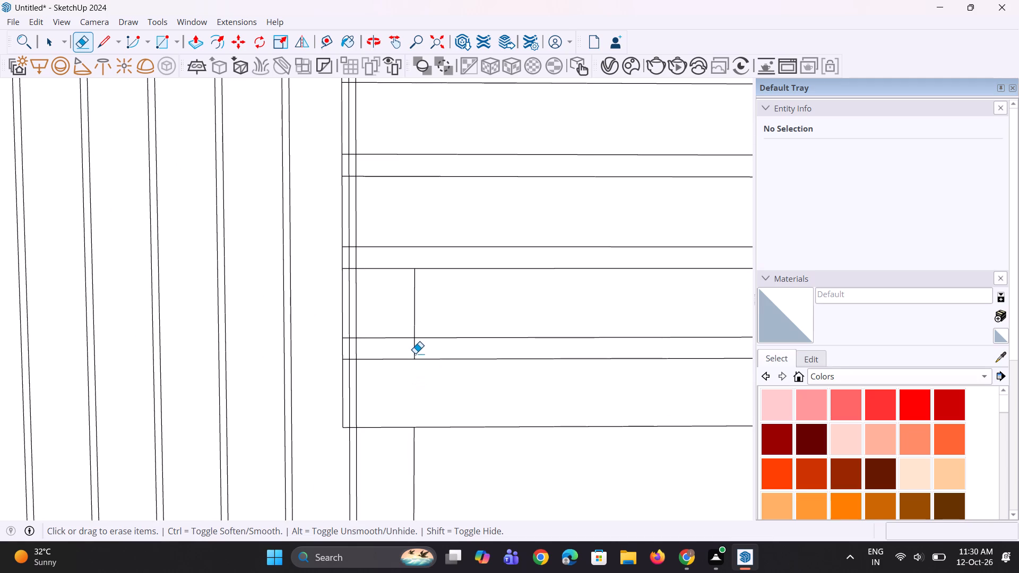
left_click(415, 353)
left_click(415, 317)
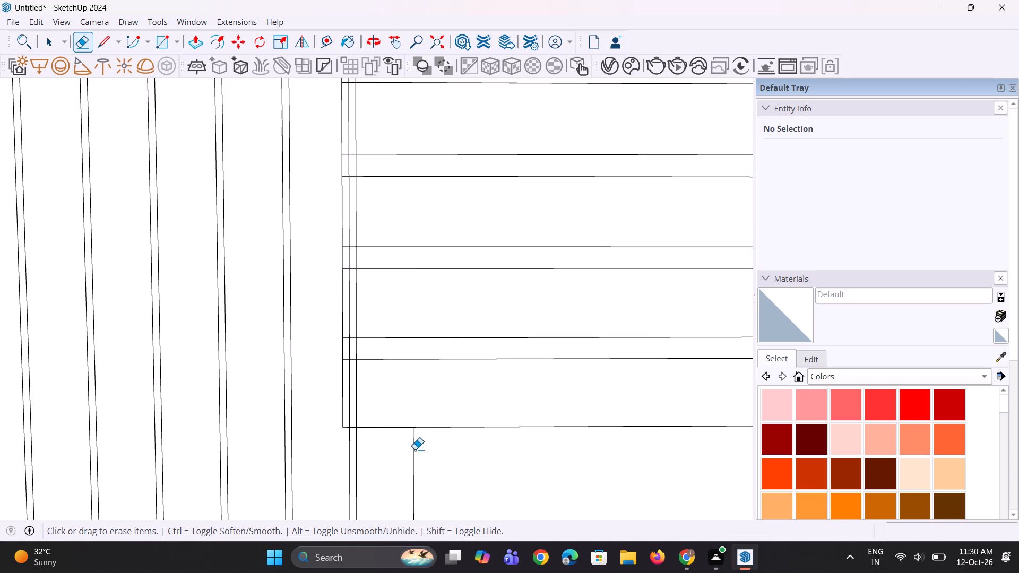
left_click(412, 448)
Erase the last vertical strip line's segments above the upper horizontal strip group and across that group's upper strips.
scroll(451, 441, "down", 20)
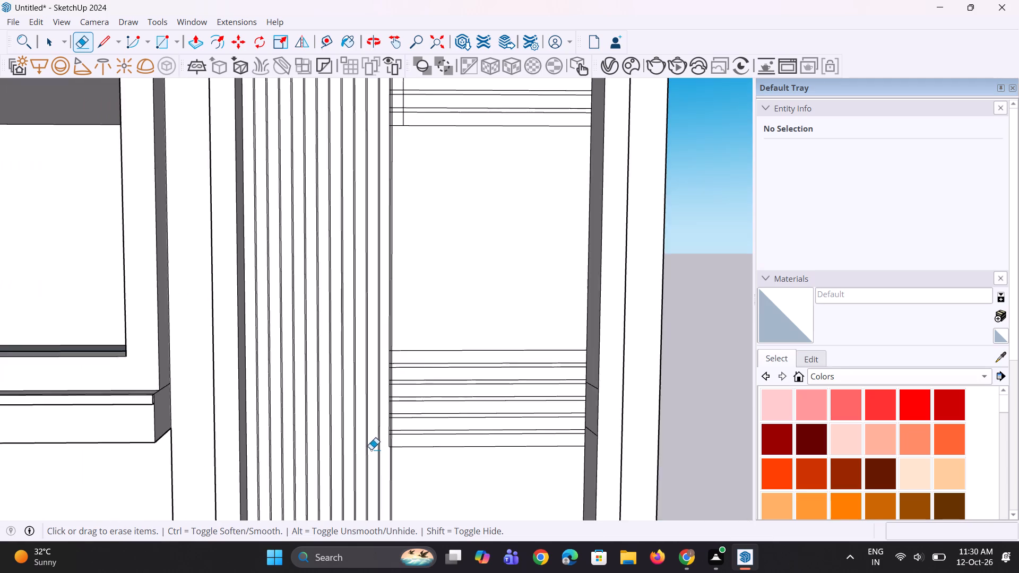
scroll(371, 449, "down", 3)
scroll(403, 162, "up", 9)
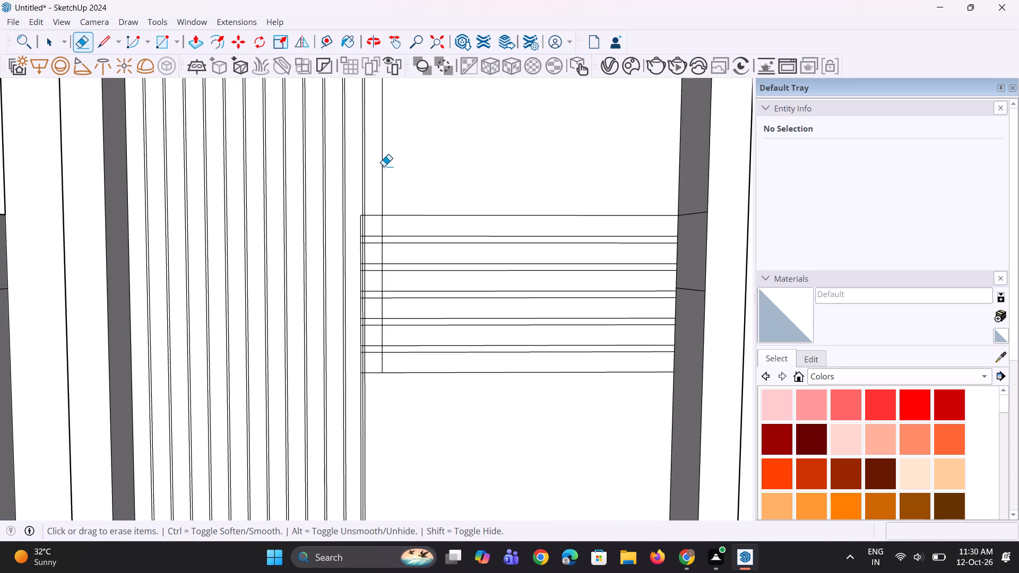
left_click(383, 166)
left_click(383, 224)
scroll(379, 242, "up", 8)
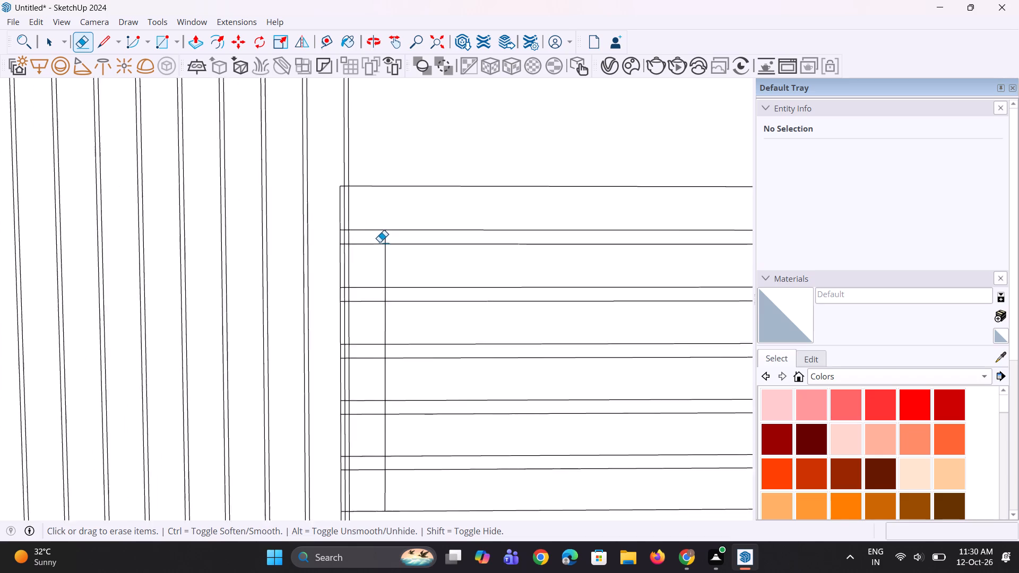
left_click(385, 236)
left_click(386, 255)
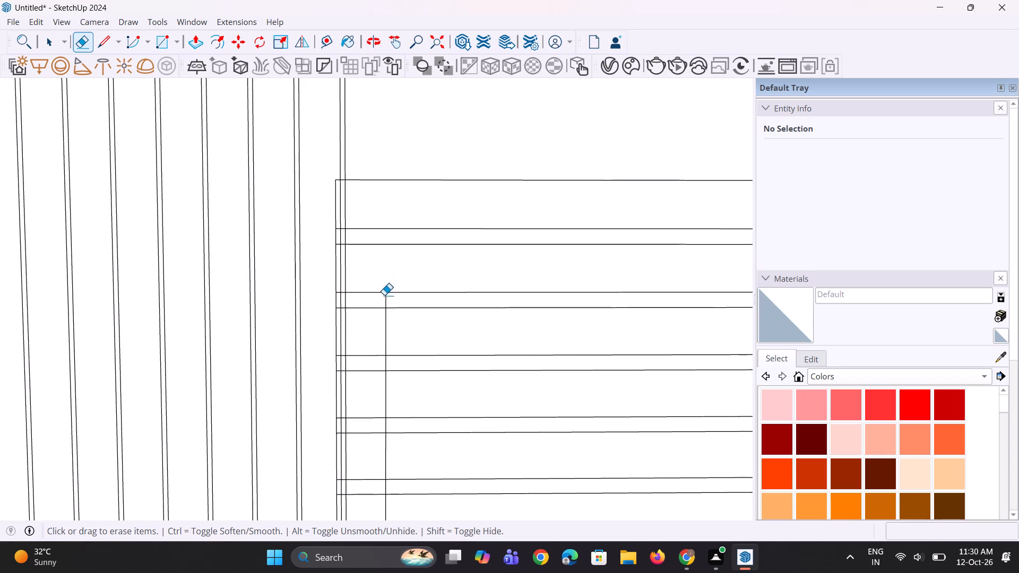
left_click(384, 301)
left_click(386, 317)
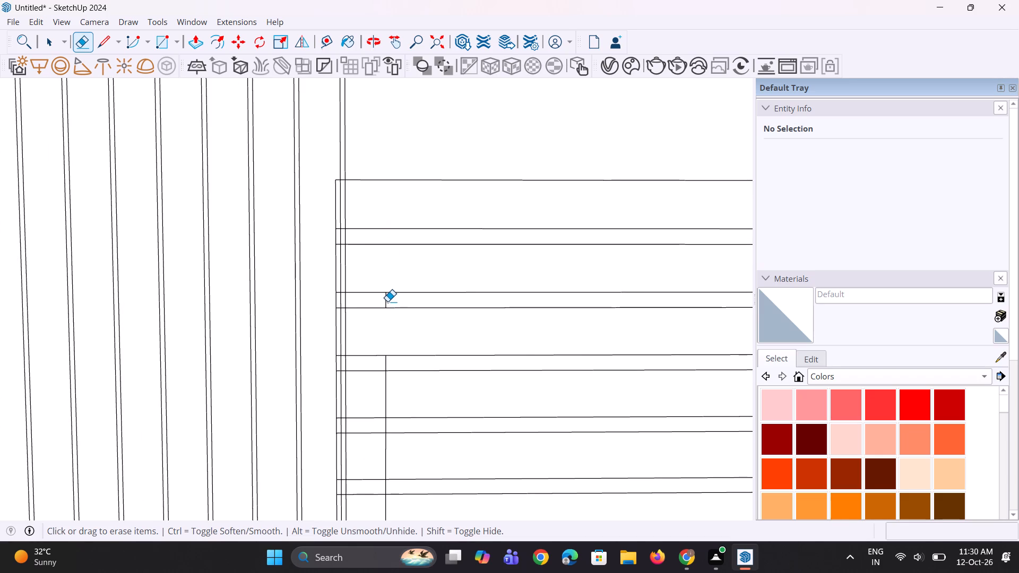
left_click(386, 301)
left_click(385, 366)
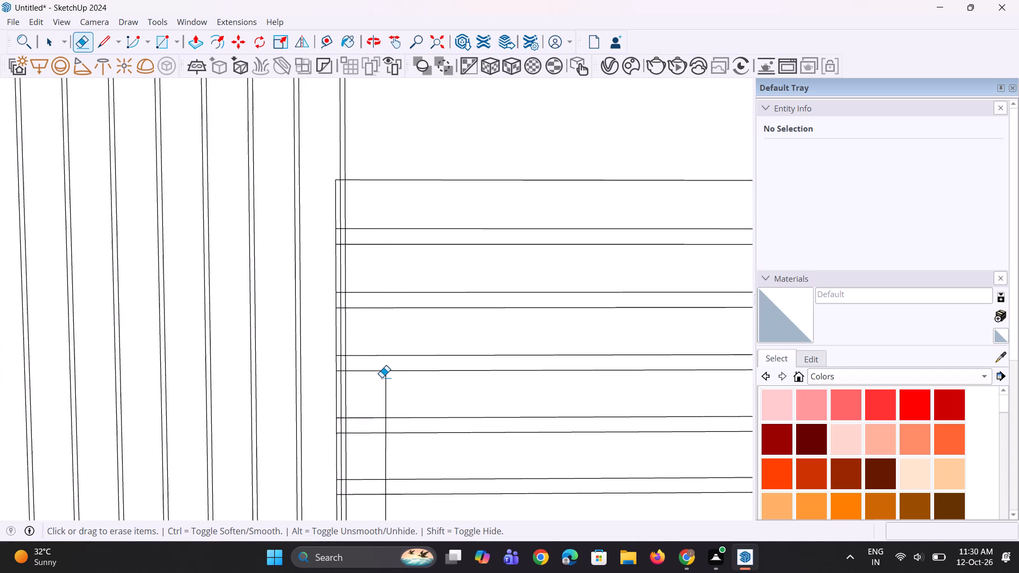
left_click(383, 385)
left_click(387, 386)
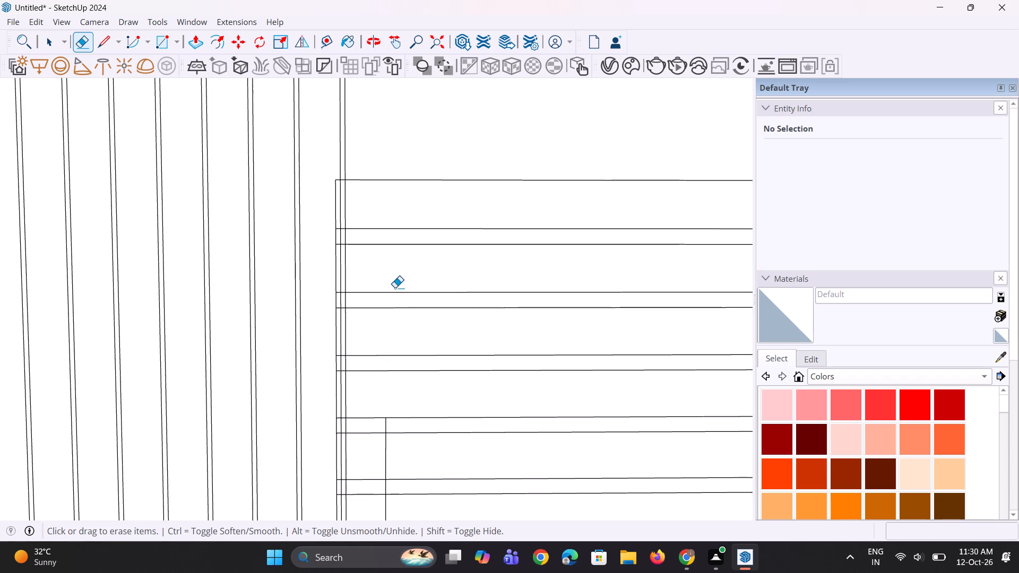
Erase the last vertical strip line's remaining segments across the lower strips of the upper horizontal strip group.
scroll(395, 288, "down", 6)
scroll(359, 415, "up", 5)
scroll(402, 421, "up", 5)
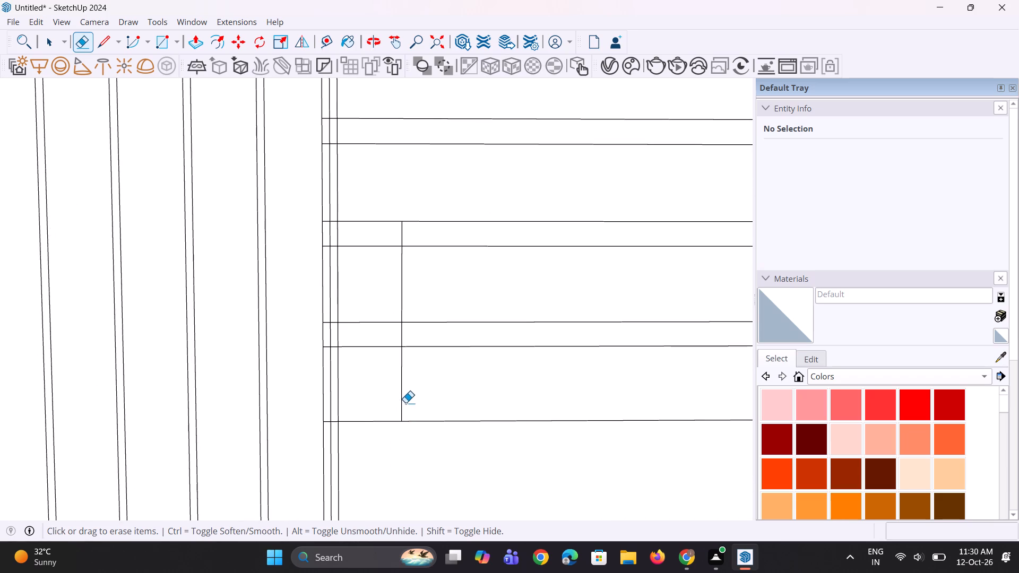
left_click(400, 398)
left_click(404, 371)
left_click(404, 360)
left_click(401, 334)
left_click(404, 291)
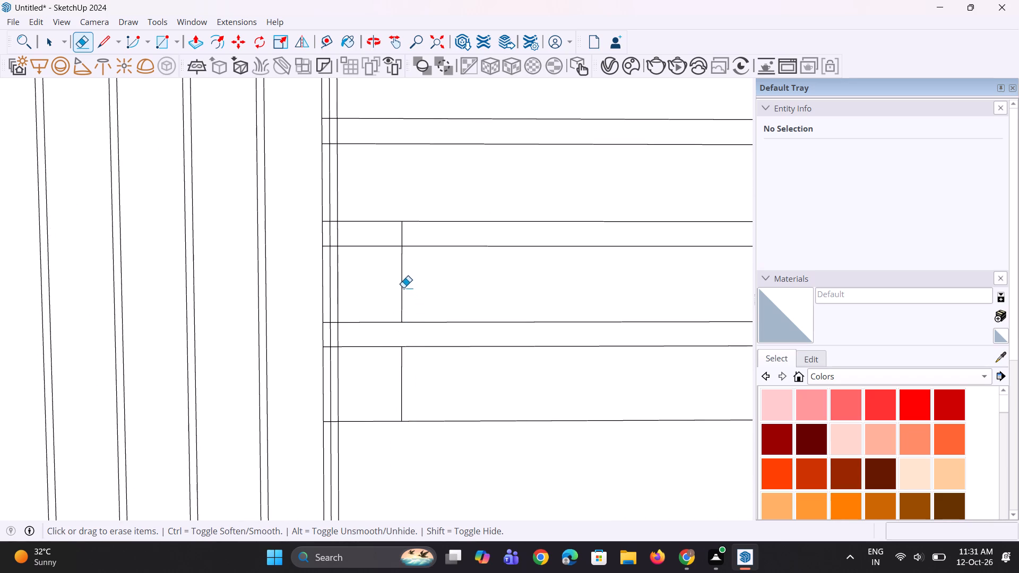
left_click(399, 279)
left_click(402, 262)
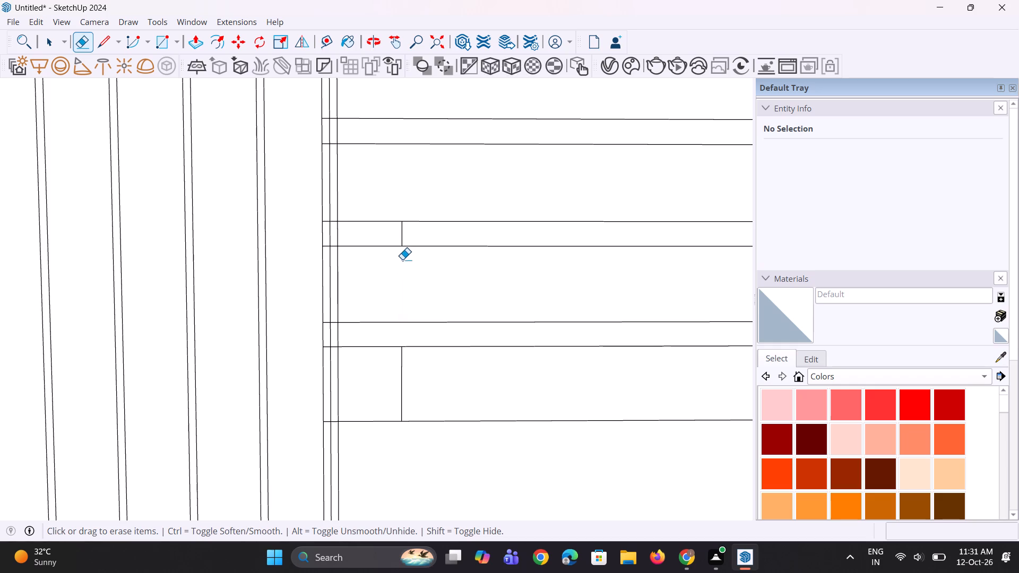
left_click(402, 235)
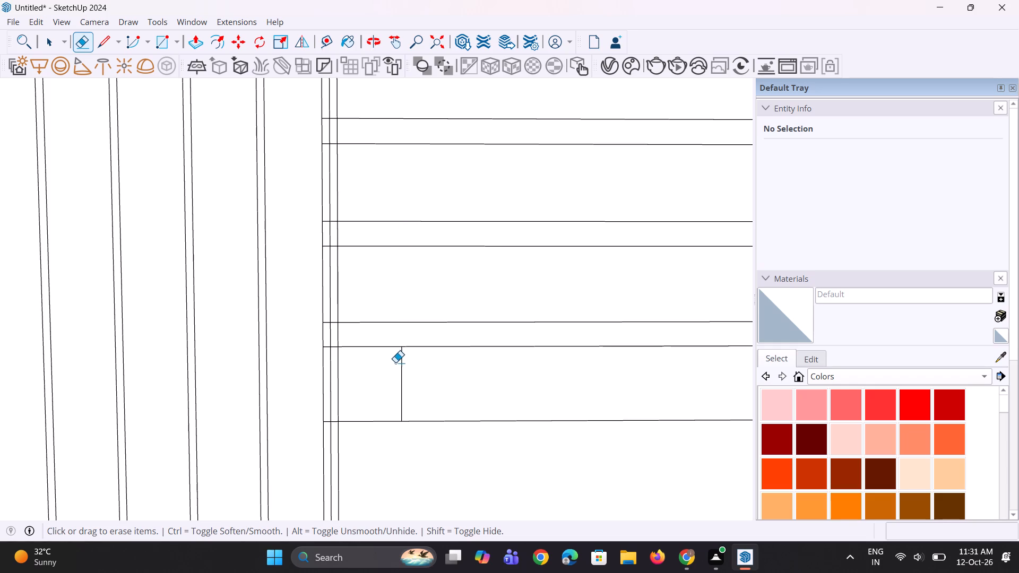
left_click(402, 367)
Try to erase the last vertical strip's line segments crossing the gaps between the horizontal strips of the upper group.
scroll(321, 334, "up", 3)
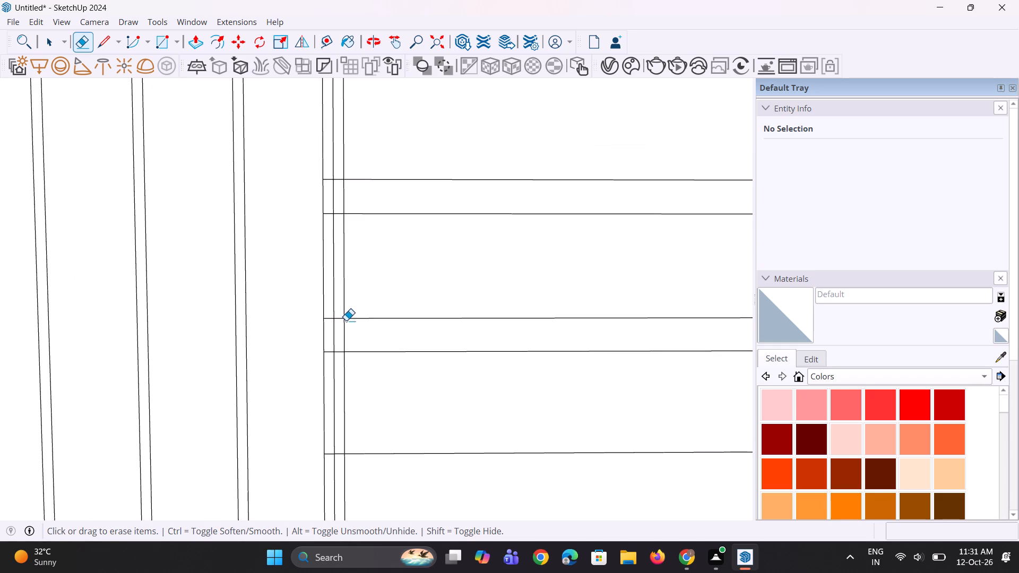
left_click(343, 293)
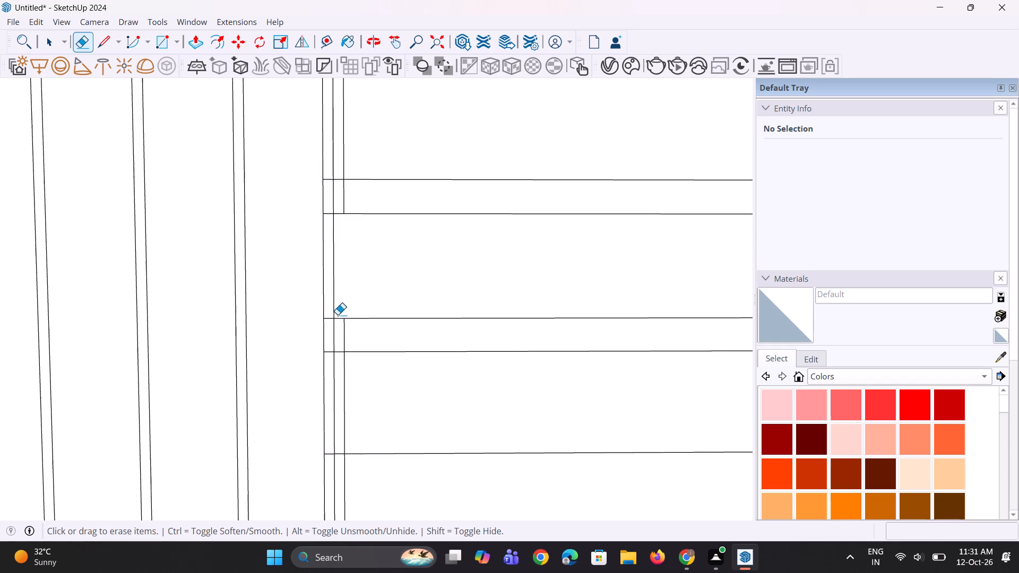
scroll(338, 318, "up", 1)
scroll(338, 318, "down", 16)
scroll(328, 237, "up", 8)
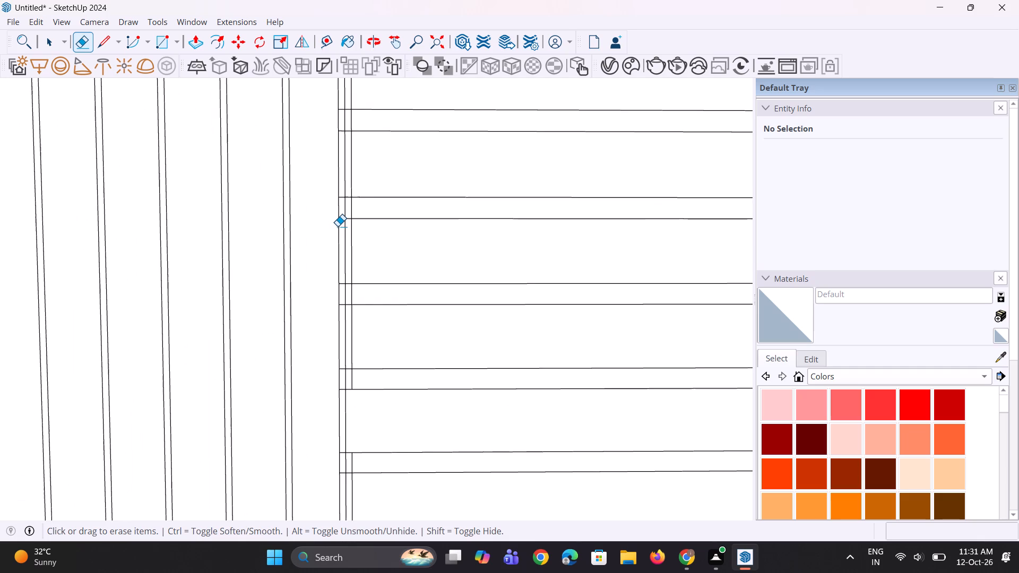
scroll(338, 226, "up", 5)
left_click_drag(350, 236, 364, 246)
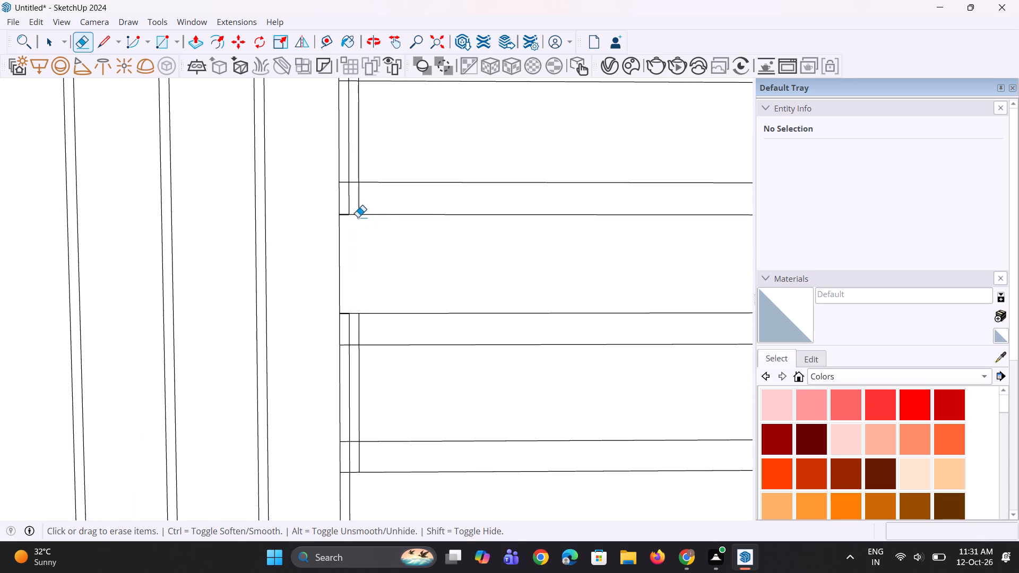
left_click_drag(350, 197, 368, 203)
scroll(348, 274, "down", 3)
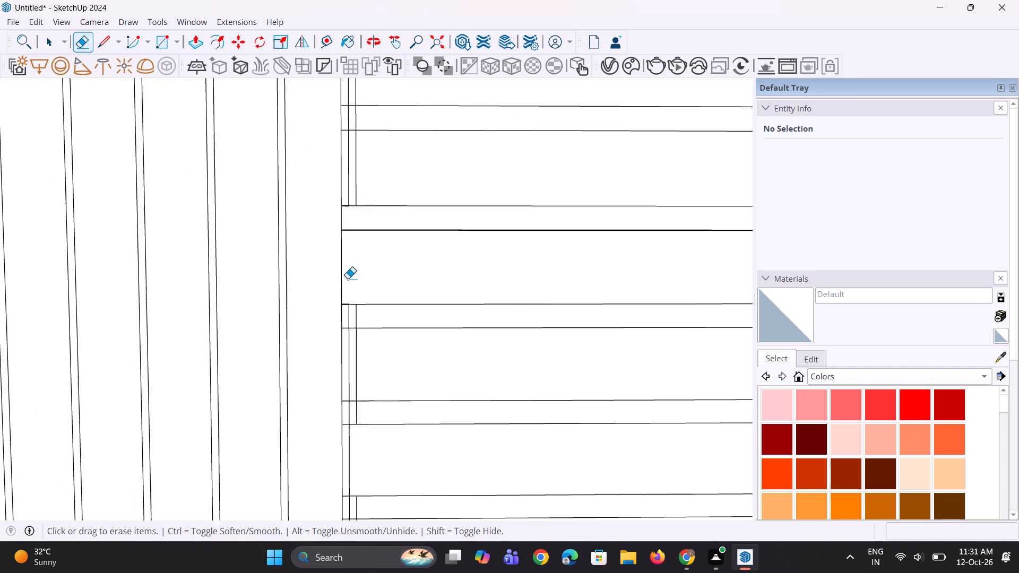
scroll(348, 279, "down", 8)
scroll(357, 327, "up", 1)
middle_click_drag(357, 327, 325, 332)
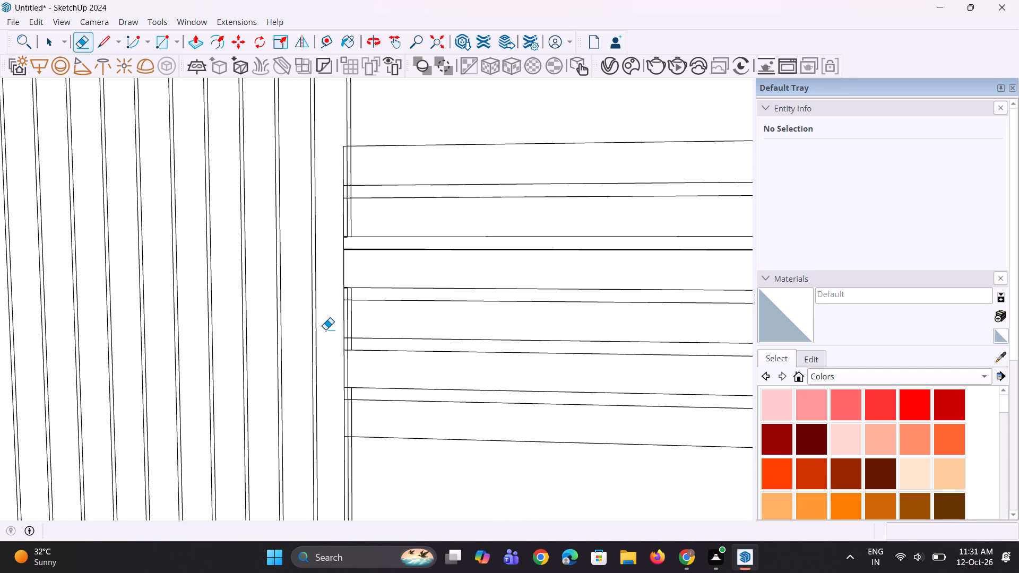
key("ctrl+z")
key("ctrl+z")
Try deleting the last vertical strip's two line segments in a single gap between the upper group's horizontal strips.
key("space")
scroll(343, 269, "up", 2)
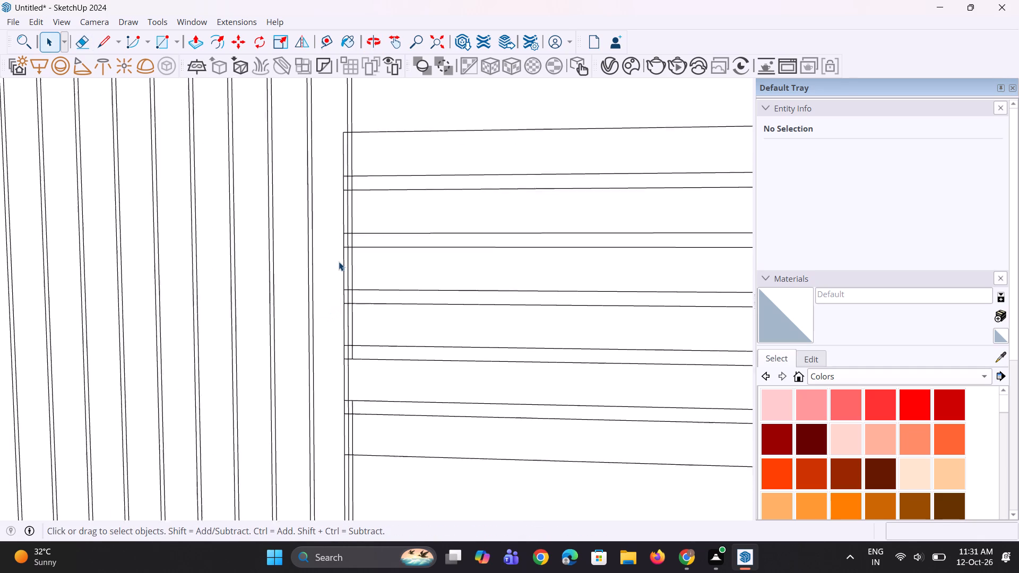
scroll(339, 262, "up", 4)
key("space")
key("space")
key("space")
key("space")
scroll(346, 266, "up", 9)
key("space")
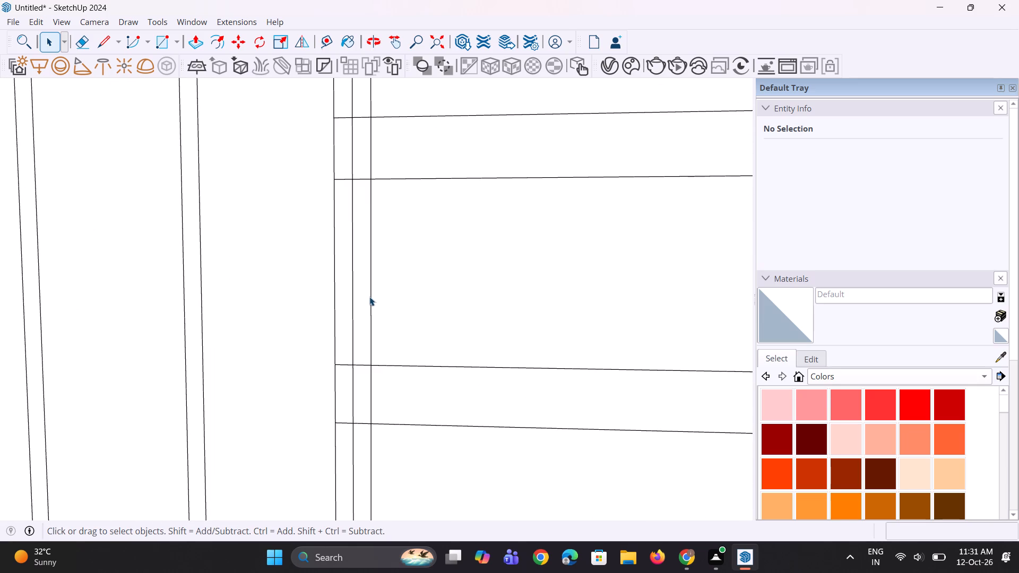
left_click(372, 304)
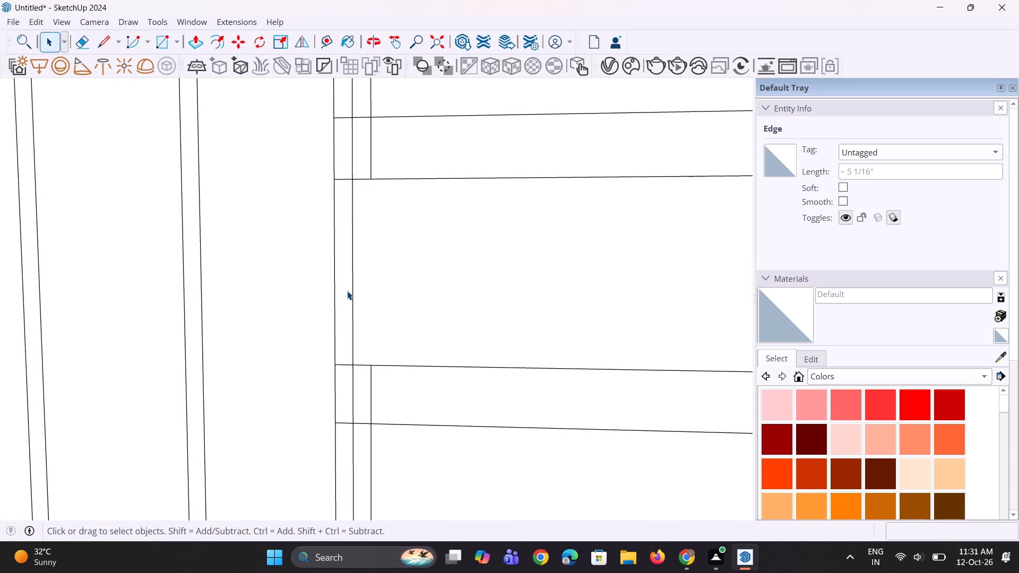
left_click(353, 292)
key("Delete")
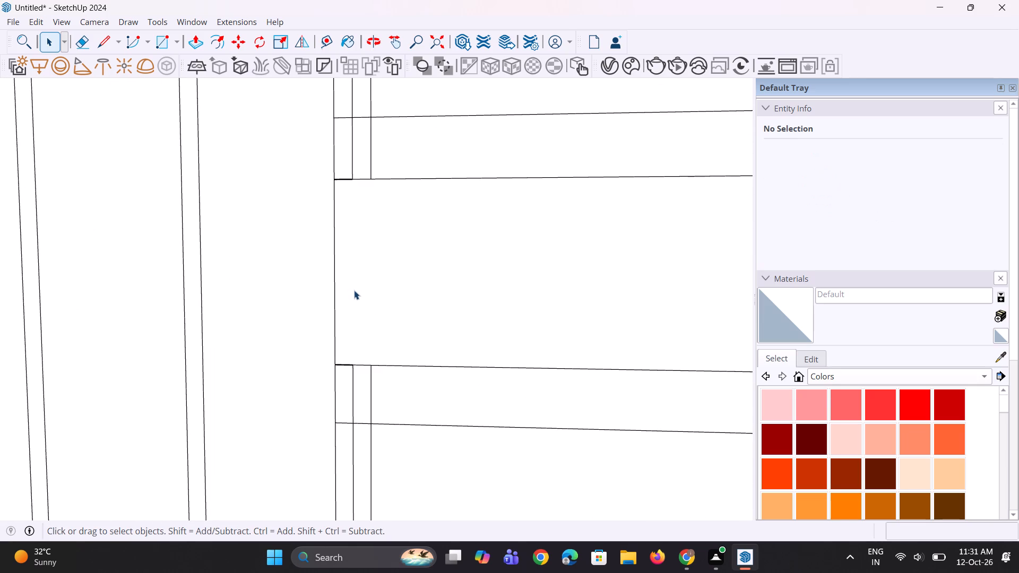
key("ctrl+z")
Undo the latest line erasures at the side edge of the upper horizontal strip group.
scroll(357, 290, "down", 16)
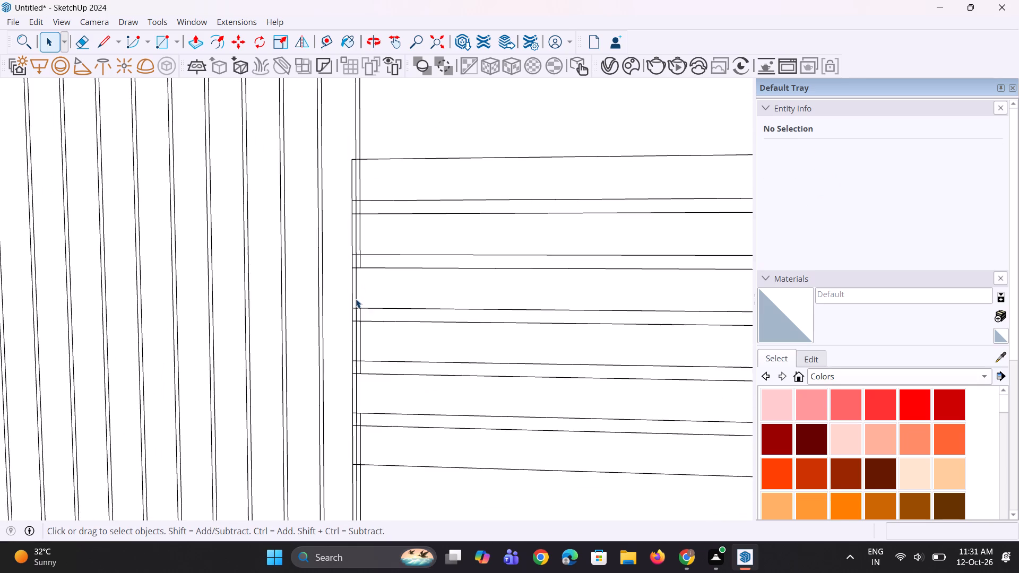
middle_click_drag(349, 301, 371, 289)
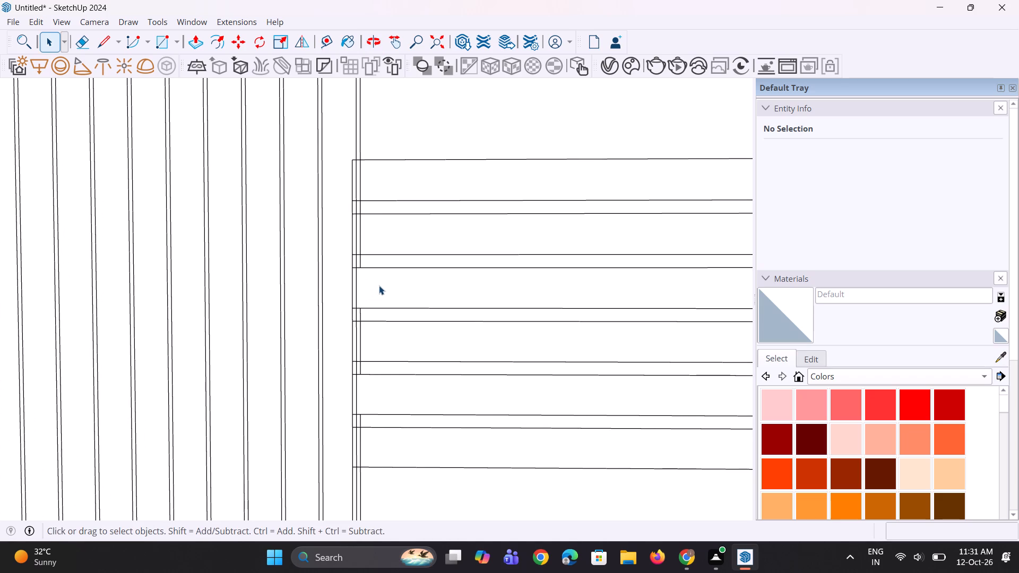
key("ctrl+z")
key("z")
key("ctrl+z")
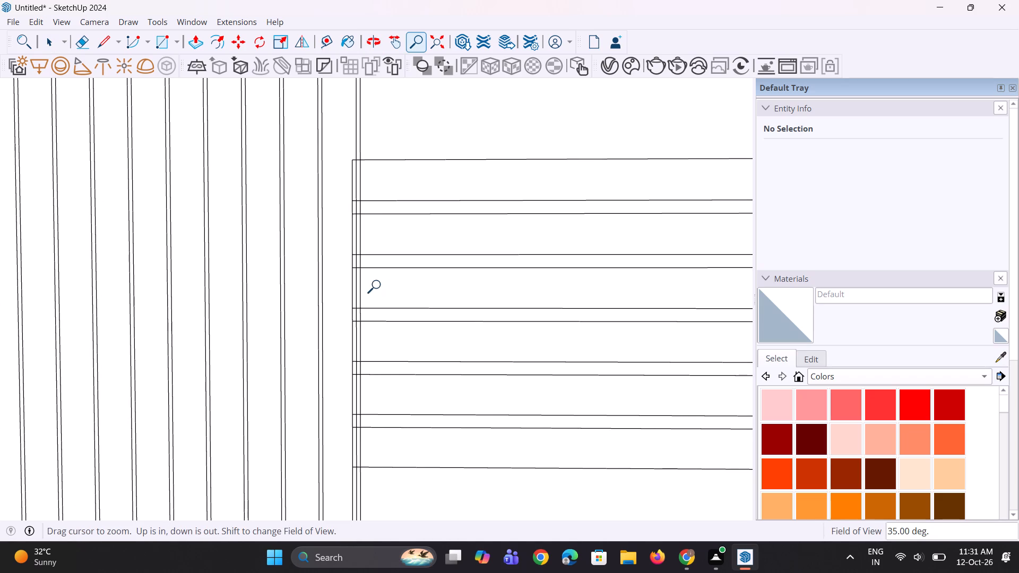
key("ctrl+z")
type("zz")
key("ctrl+z")
key("Escape")
key("Escape")
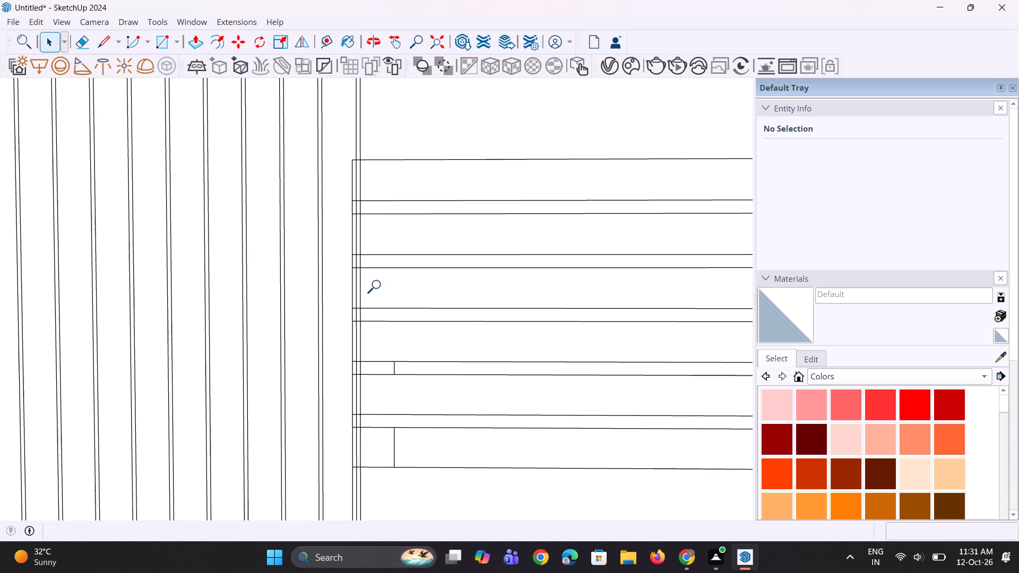
key("Escape")
key("Escape")
key("space")
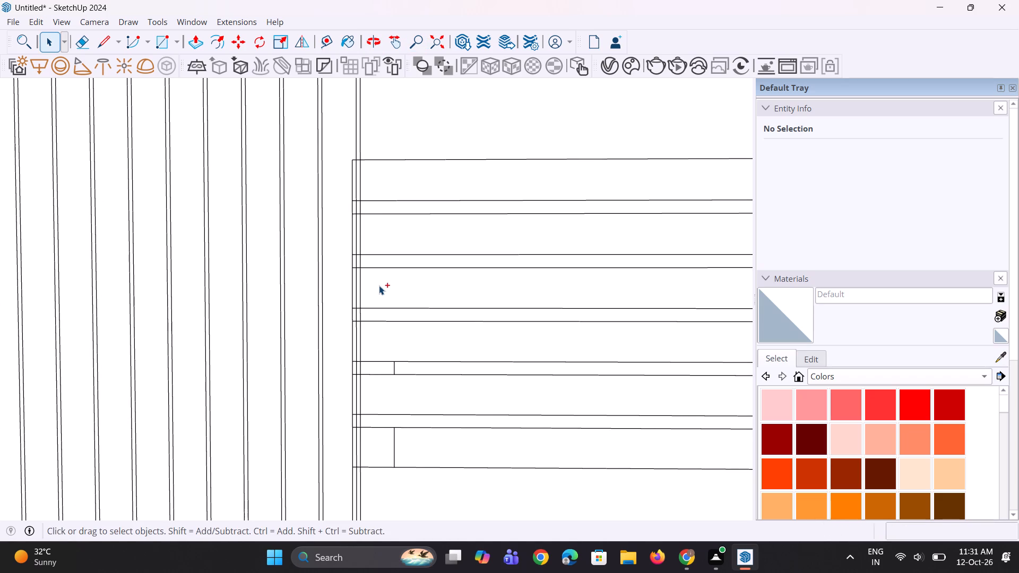
Undo the earlier erasures of the last vertical strip line across and above the horizontal strip group.
key("ctrl+z")
key("ctrl+z")
key("ctrl+z")
key("ctrl+z")
key("ctrl+z")
key("ctrl+z")
key("ctrl+z")
key("ctrl+z")
key("ctrl+z")
key("ctrl+z")
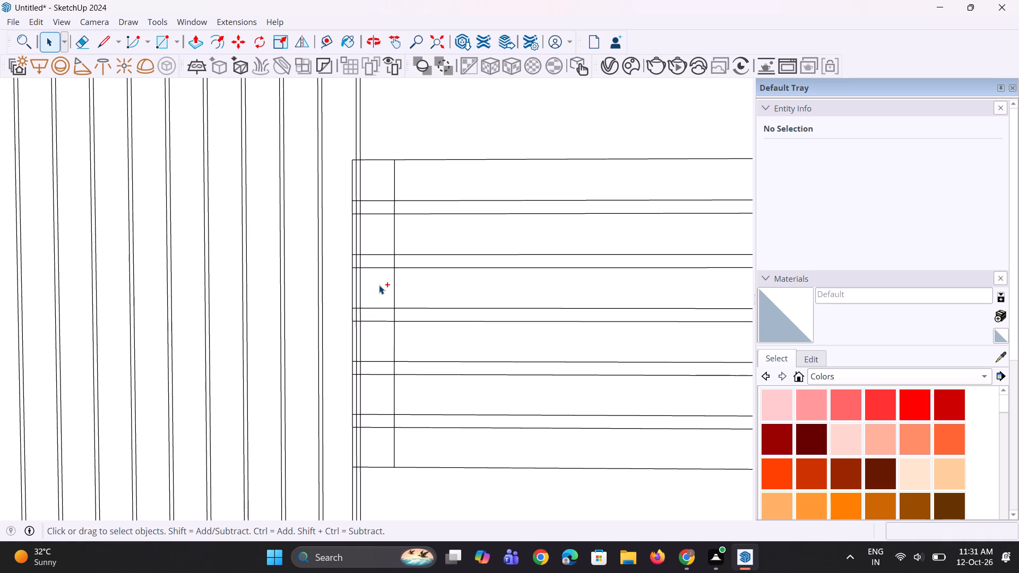
key("ctrl+z")
key("ctrl+z")
key("ctrl+z")
key("ctrl+z")
key("ctrl+z")
key("ctrl+z")
key("ctrl+z")
key("ctrl+z")
key("ctrl+z")
key("ctrl+z")
Undo the array of vertical strips beside the horizontal strip groups.
key("ctrl+z")
key("ctrl+z")
key("ctrl+z")
key("ctrl+z")
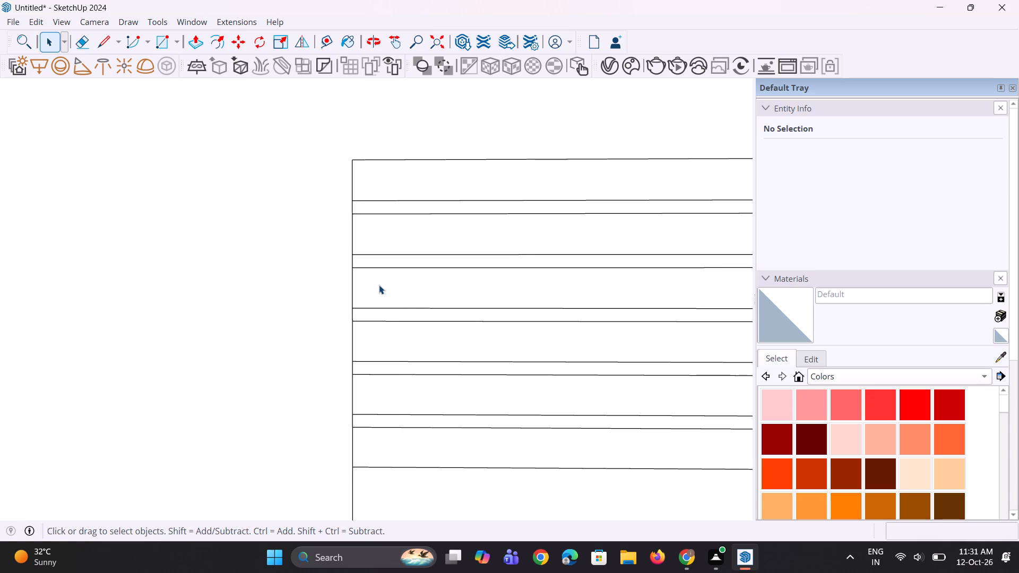
key("space")
key("space")
Copy the narrow vertical strip face at the recessed panel's edge about 4 15/16" across and array it with *10.
scroll(191, 185, "down", 13)
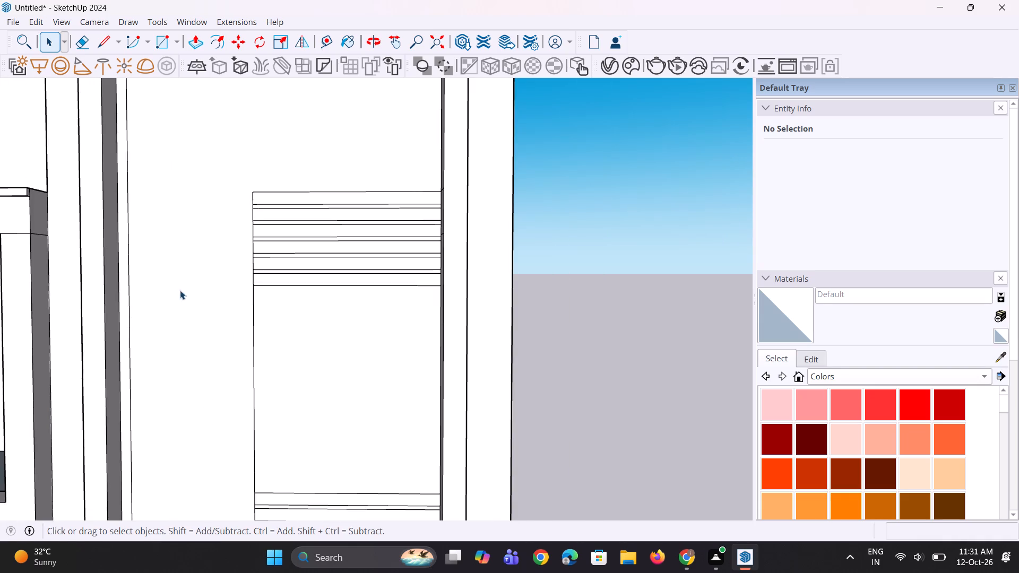
scroll(201, 250, "down", 5)
scroll(222, 377, "down", 5)
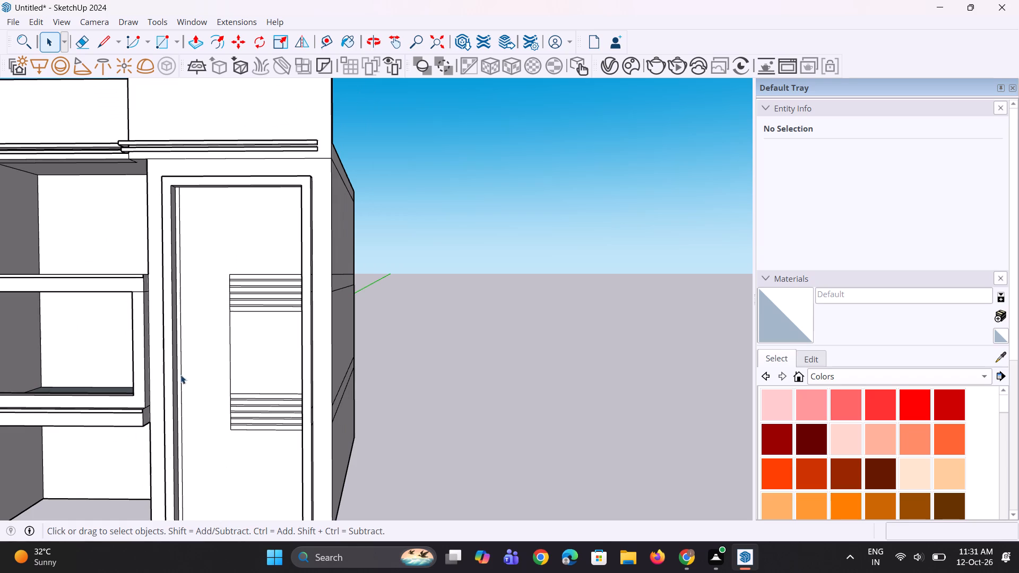
scroll(189, 369, "down", 8)
scroll(184, 450, "up", 19)
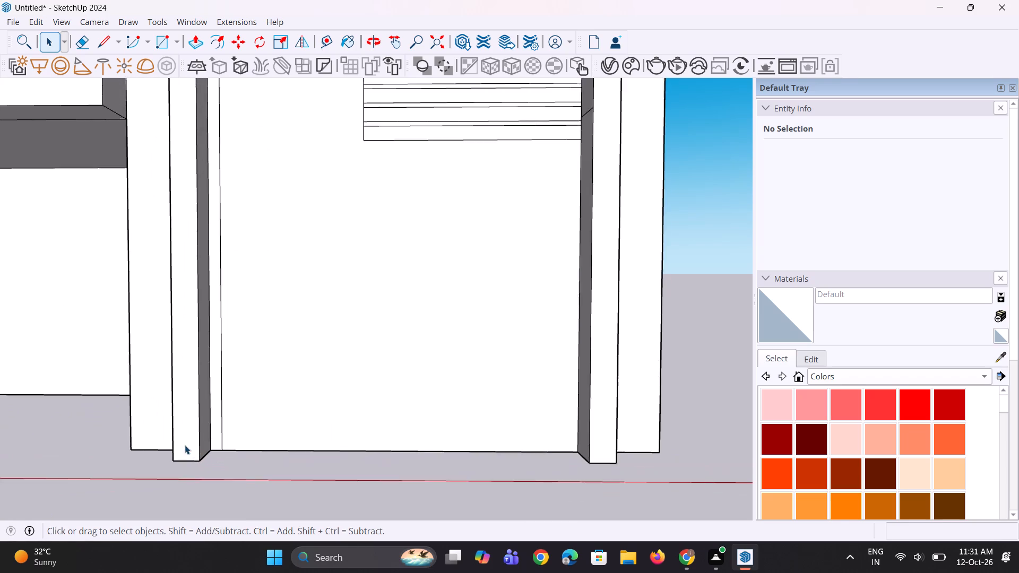
scroll(185, 445, "up", 4)
left_click(223, 425)
scroll(217, 442, "up", 7)
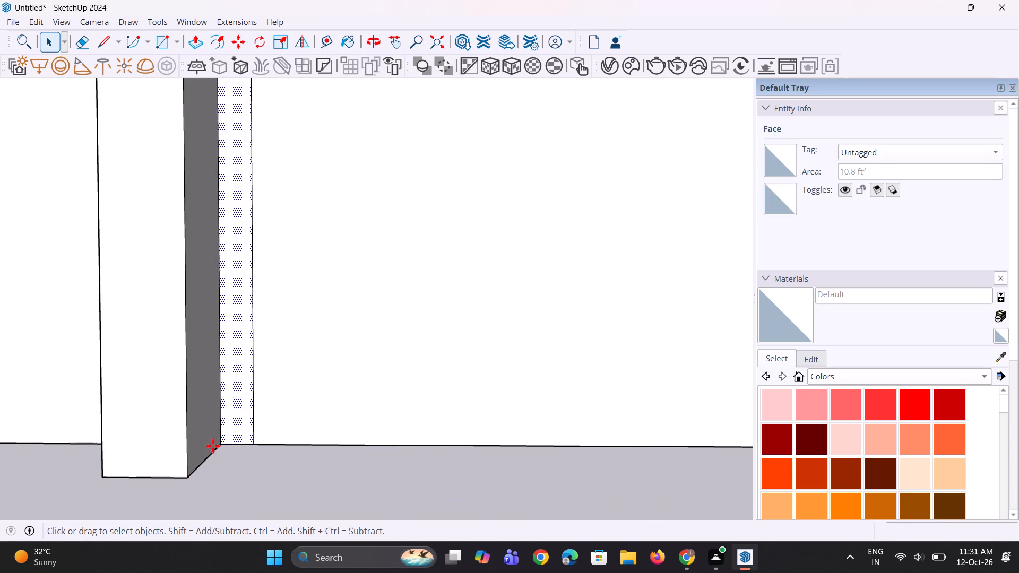
key("m")
scroll(213, 446, "up", 3, "ctrl")
left_click(220, 442)
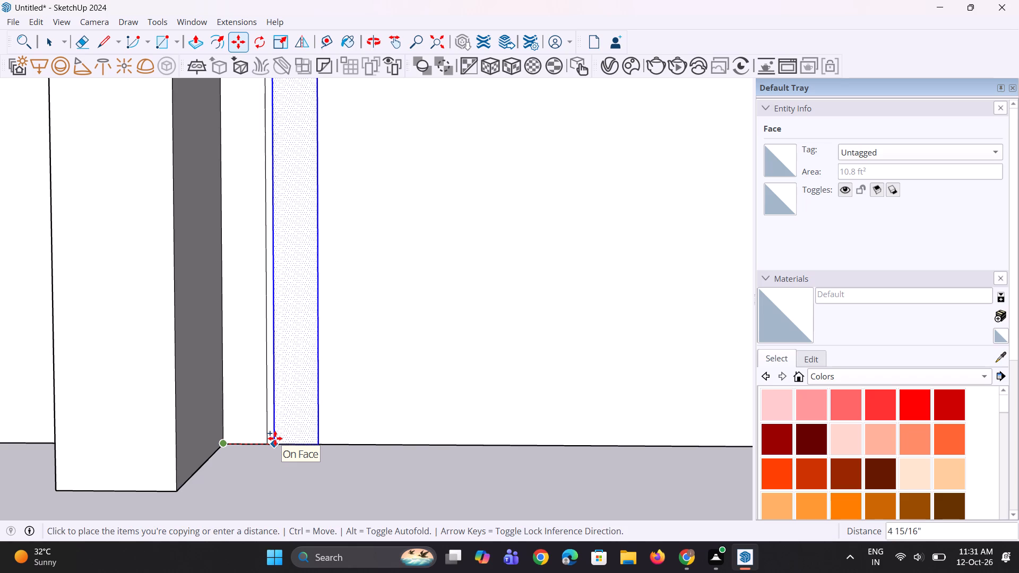
left_click(275, 438)
type("*10")
key("Return")
Push/Pull the first vertical strips outward one after another to the same depth, undoing the last misapplied pull.
scroll(258, 480, "down", 16)
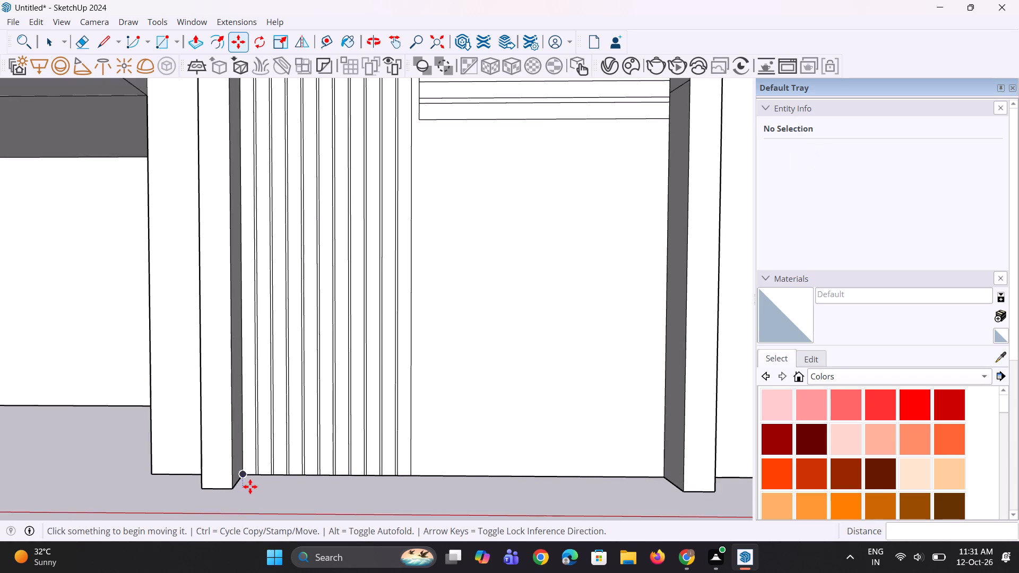
scroll(250, 487, "down", 8)
scroll(289, 199, "up", 4)
scroll(271, 91, "up", 4)
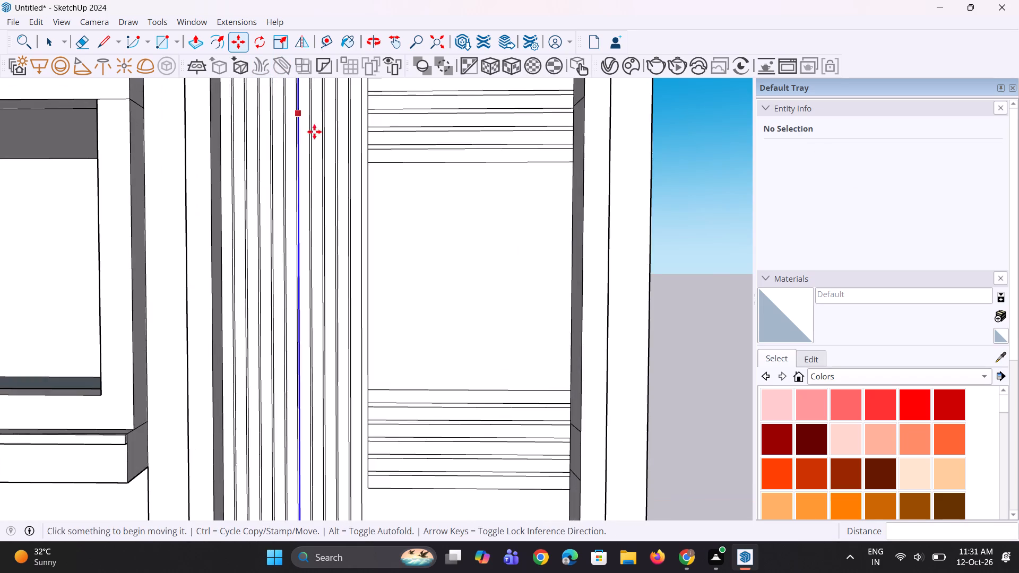
scroll(320, 139, "up", 3)
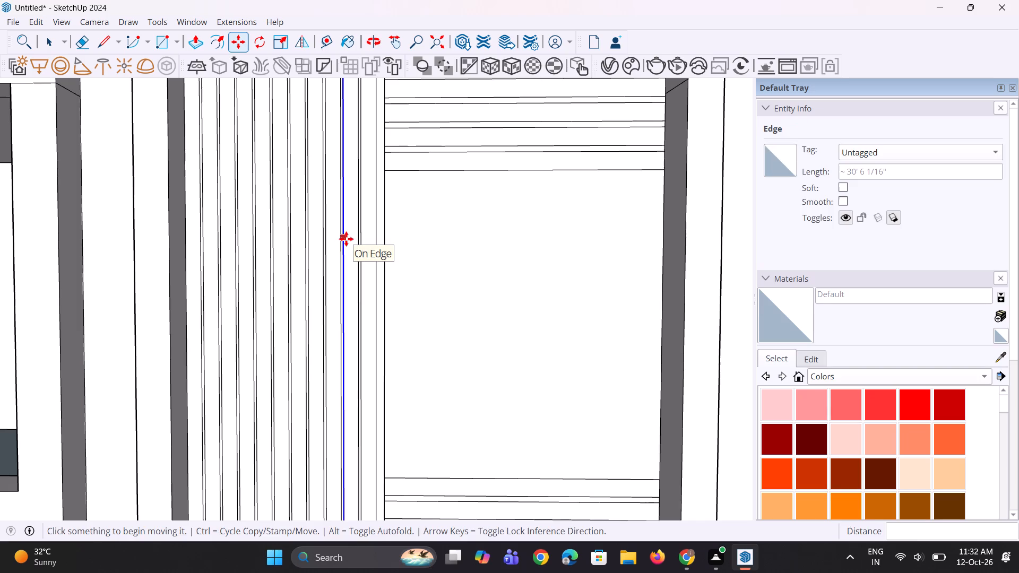
key("space")
key("space")
key("p")
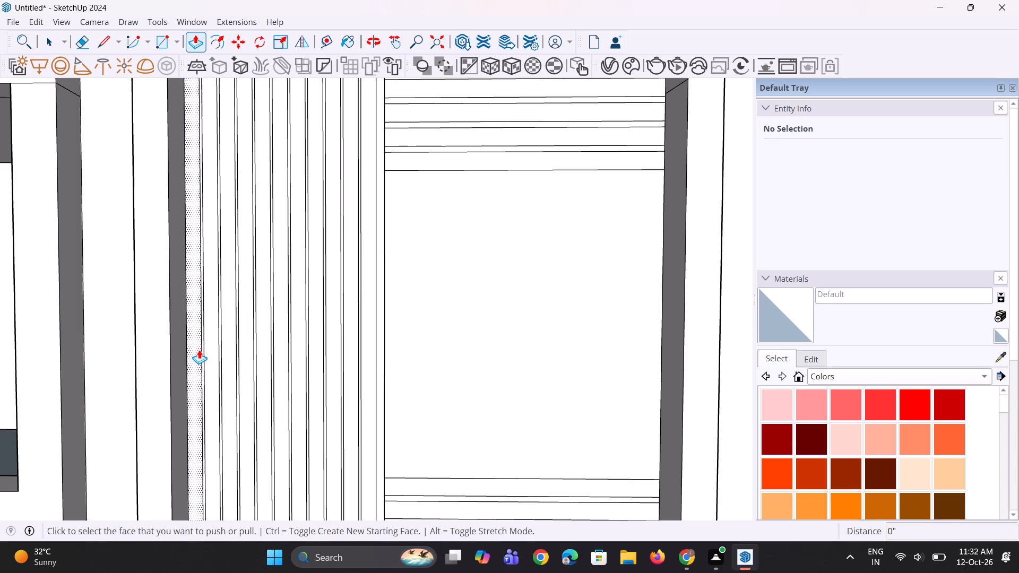
left_click(199, 350)
left_click(196, 355)
middle_click_drag(248, 367, 180, 383)
double_click(225, 363)
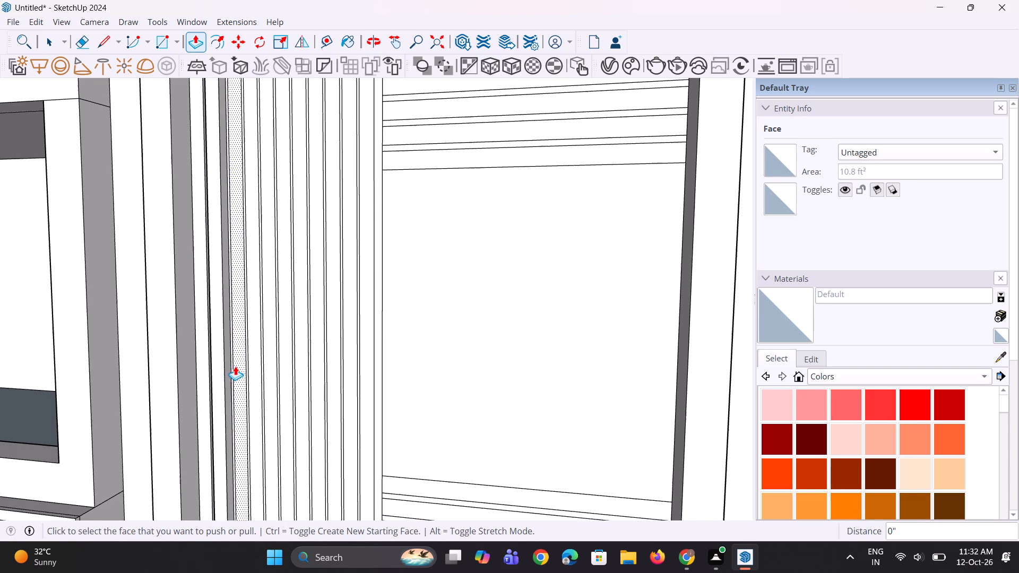
double_click(237, 367)
double_click(257, 374)
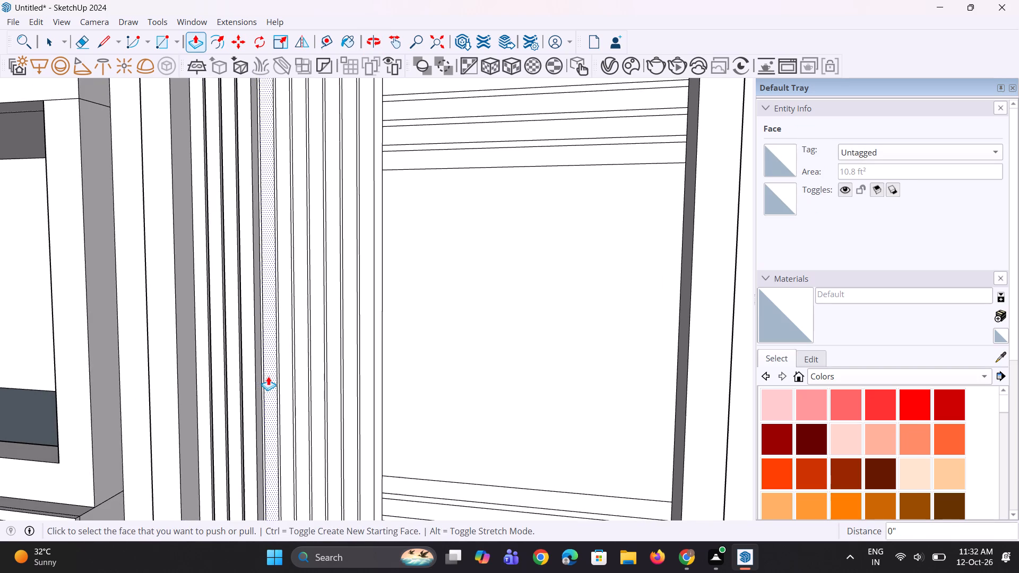
double_click(268, 376)
double_click(284, 380)
double_click(302, 382)
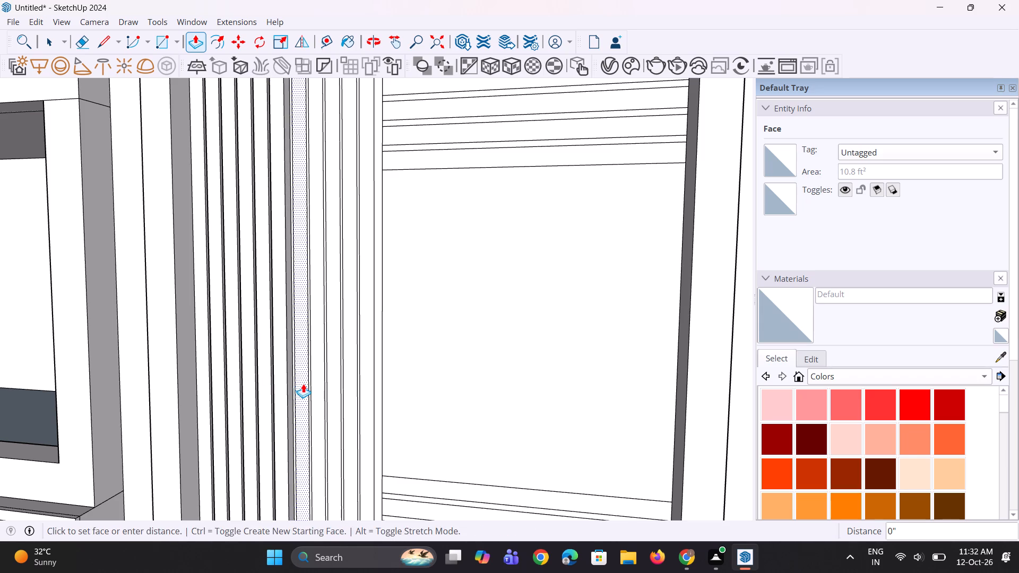
key("ctrl+z")
Push/Pull the next vertical strip outward 4 1/4" and repeat that depth on the remaining strips up to the horizontal groups.
scroll(304, 384, "up", 4)
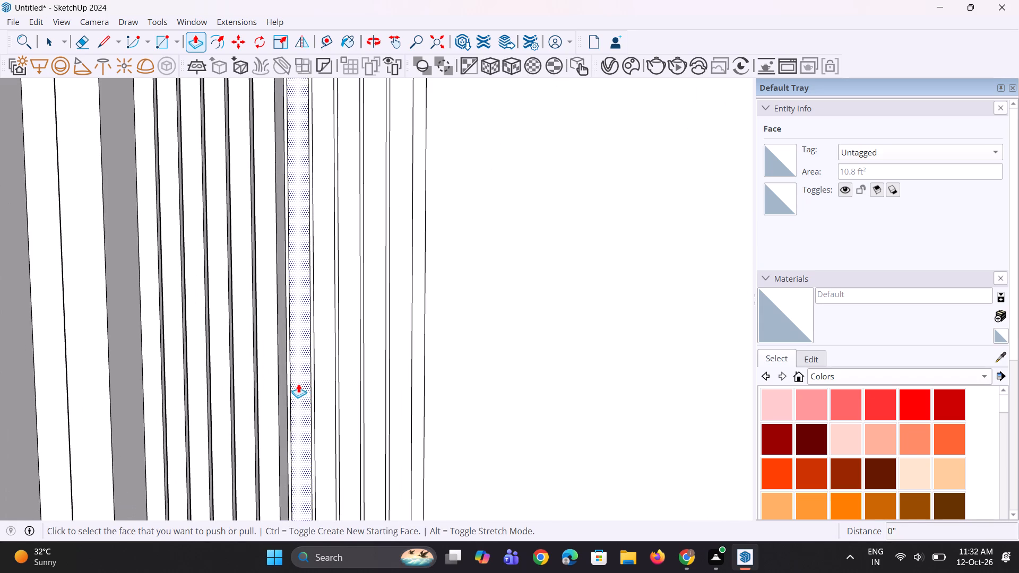
left_click(298, 384)
left_click(261, 348)
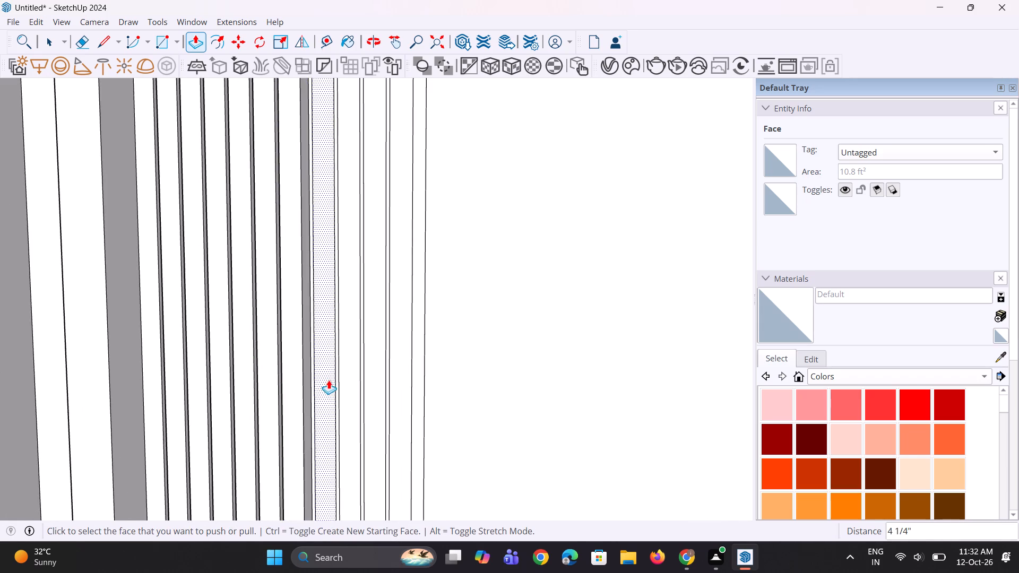
double_click(323, 380)
double_click(351, 384)
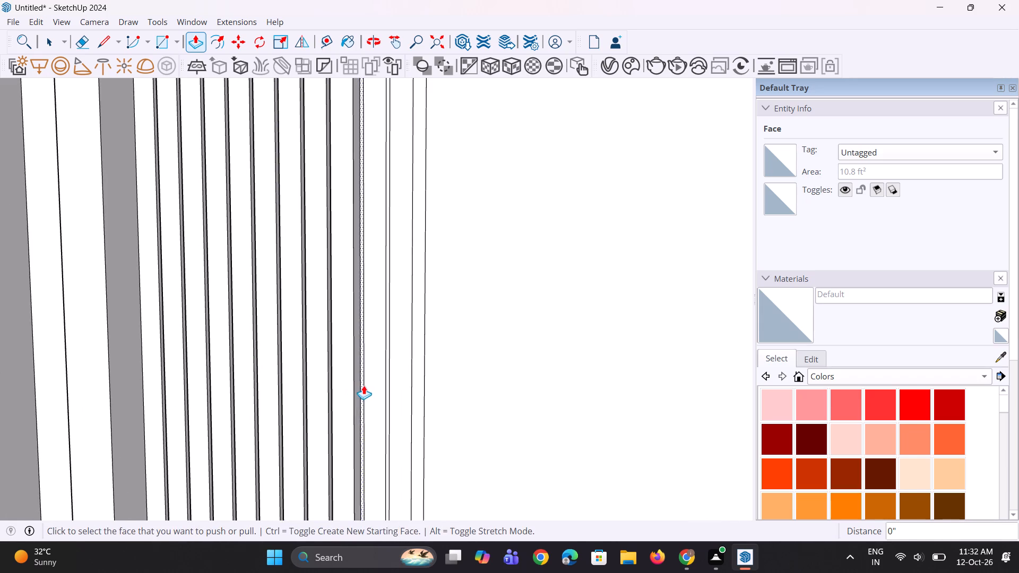
double_click(370, 388)
double_click(391, 391)
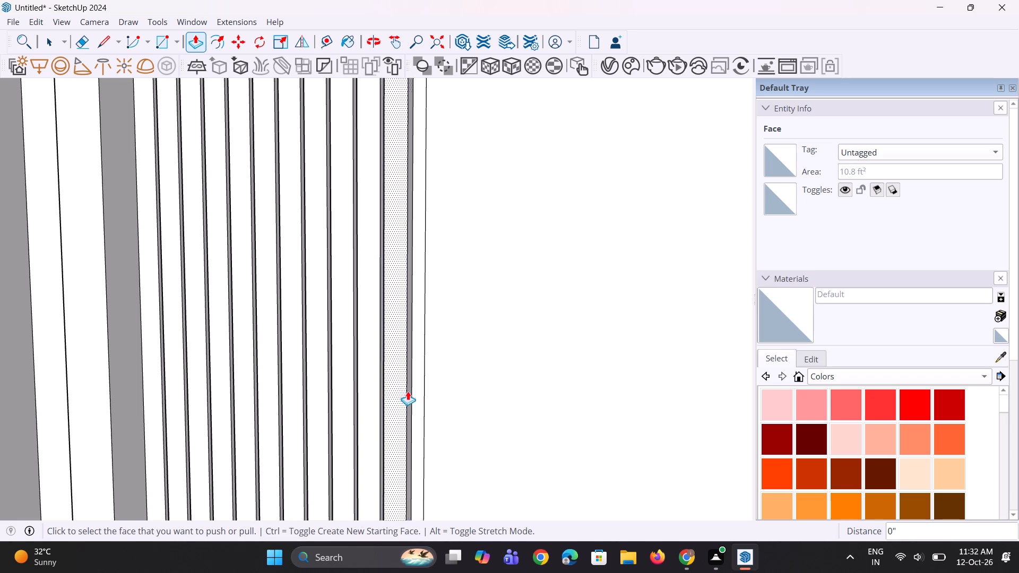
scroll(398, 375, "down", 11)
middle_click_drag(396, 372, 472, 349)
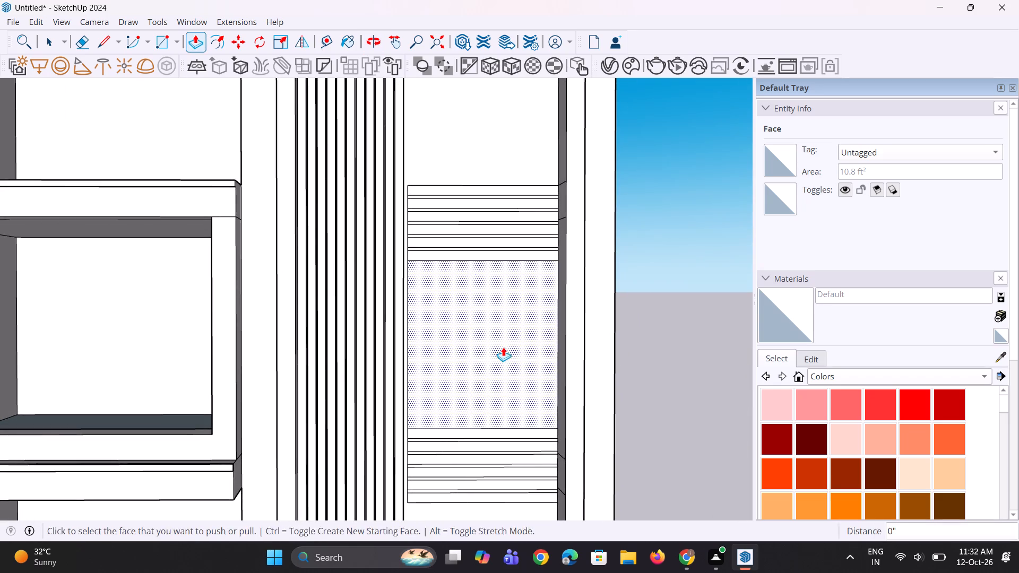
Examine the extruded vertical strips and the flat horizontal strip groups in the recessed panel from the side.
key("space")
key("space")
key("space")
left_click(640, 348)
scroll(573, 314, "down", 5)
middle_click_drag(556, 340, 382, 400)
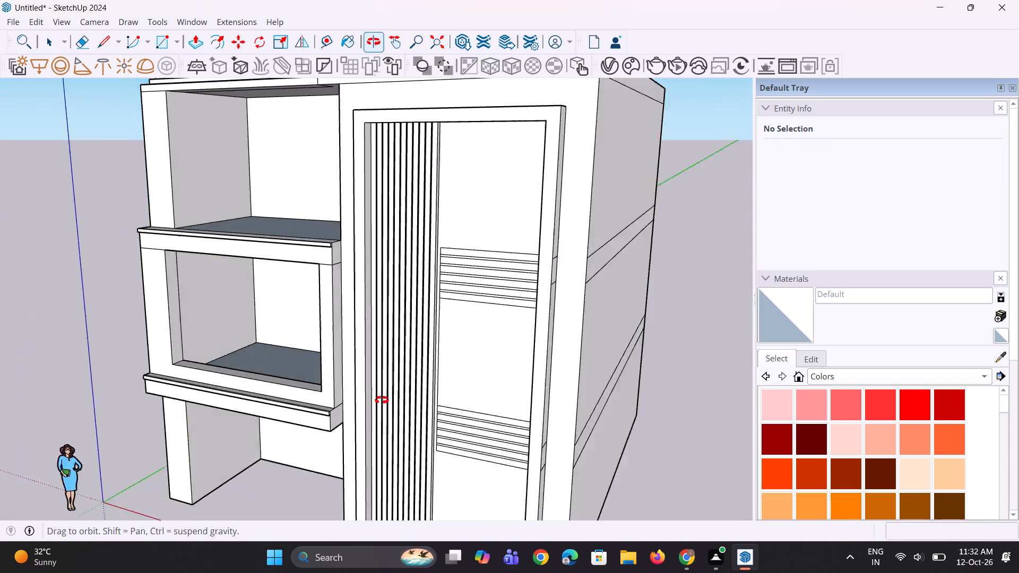
middle_click_drag(382, 400, 281, 396)
scroll(369, 259, "up", 8)
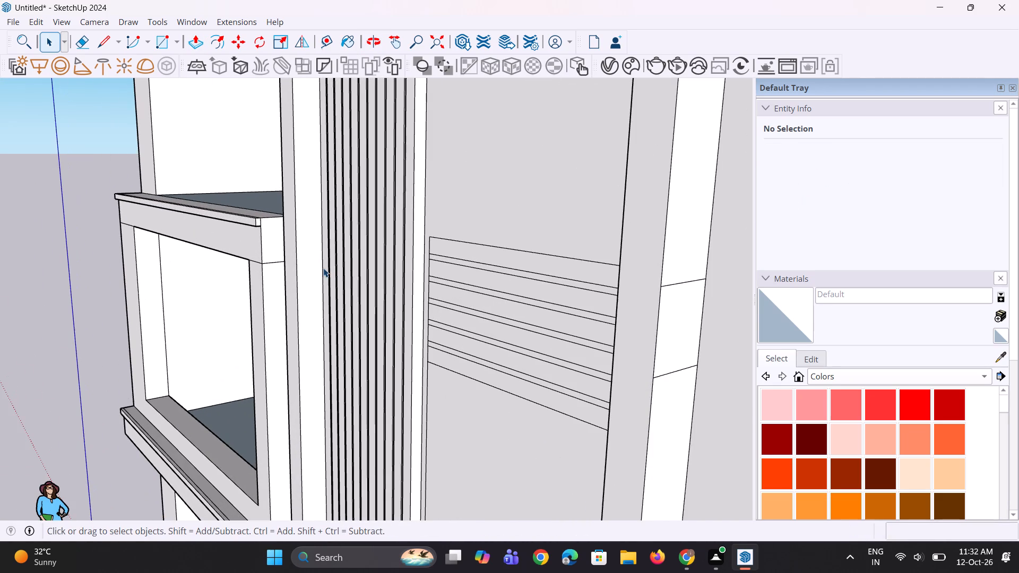
scroll(324, 269, "up", 3)
scroll(388, 279, "up", 2)
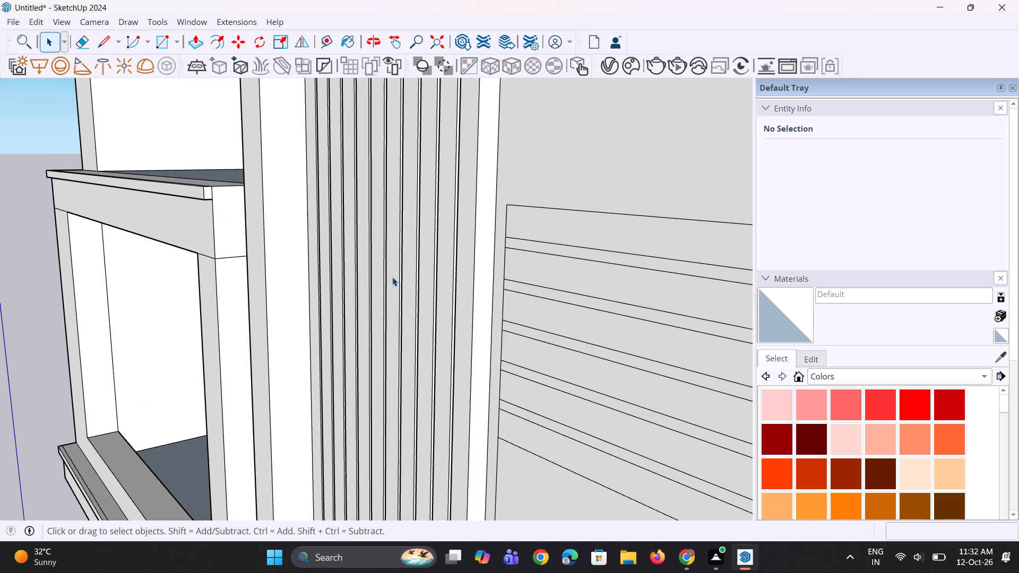
middle_click_drag(433, 279, 359, 316)
Push/Pull the top strip of the upper horizontal group outward about 5 3/4".
key("p")
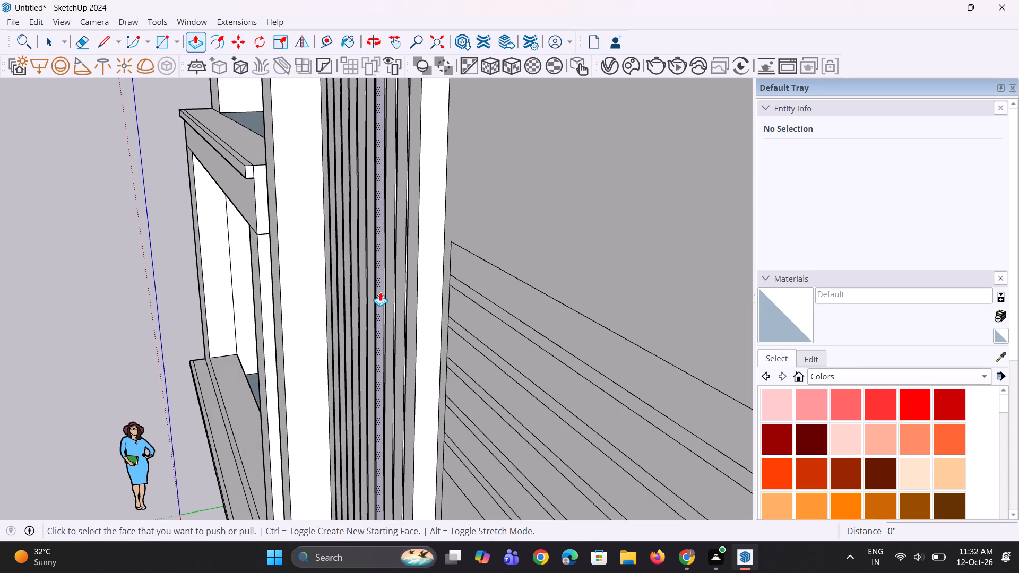
scroll(379, 291, "down", 5)
middle_click_drag(385, 289, 525, 267)
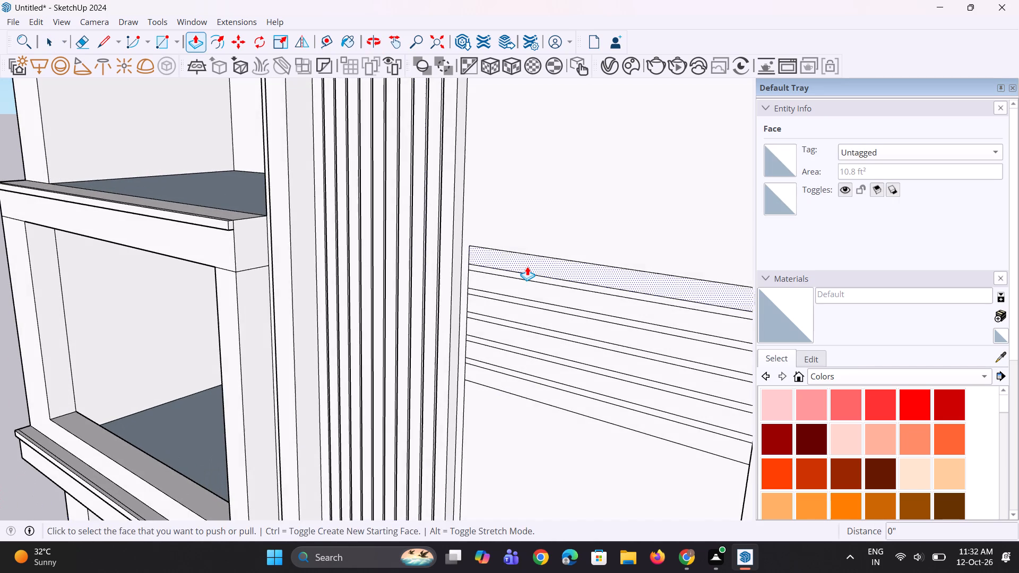
left_click(528, 266)
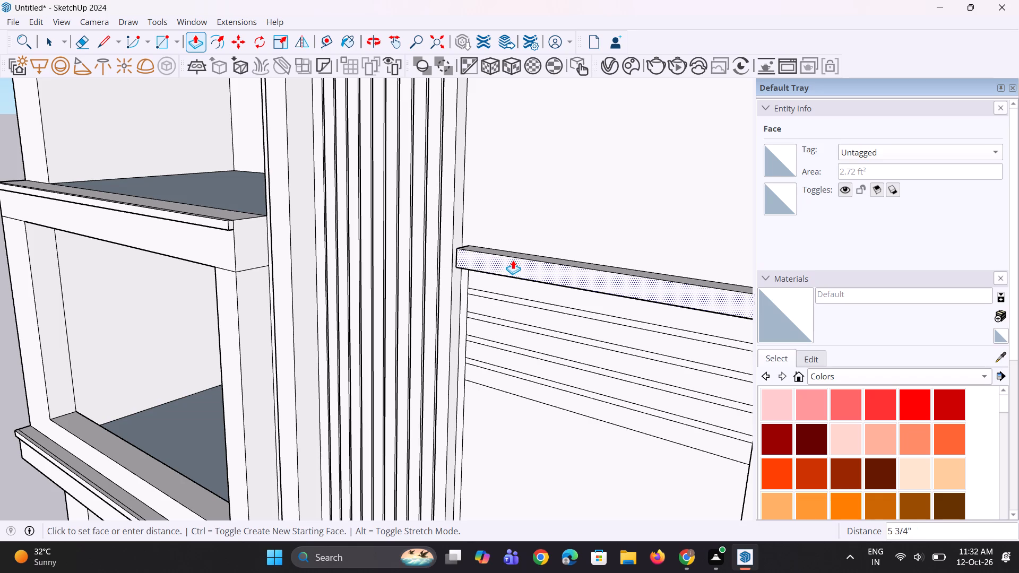
left_click(513, 260)
Repeat the same Push/Pull depth on the remaining five strips of the upper horizontal group.
scroll(438, 299, "down", 5)
middle_click_drag(527, 320, 736, 365)
scroll(643, 297, "up", 2)
scroll(552, 290, "up", 3)
double_click(506, 280)
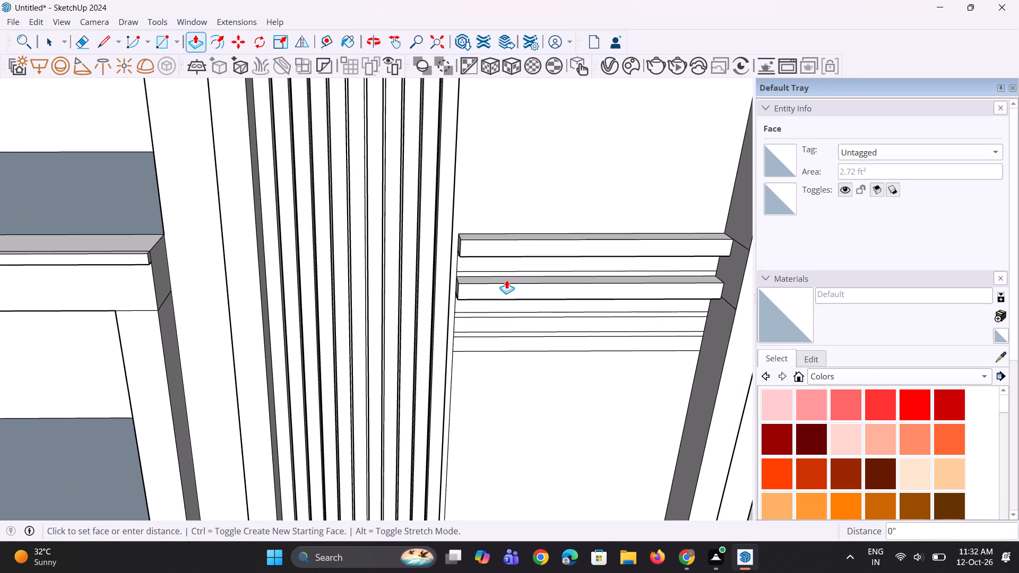
double_click(511, 269)
middle_click_drag(512, 336, 478, 268)
scroll(505, 321, "up", 1)
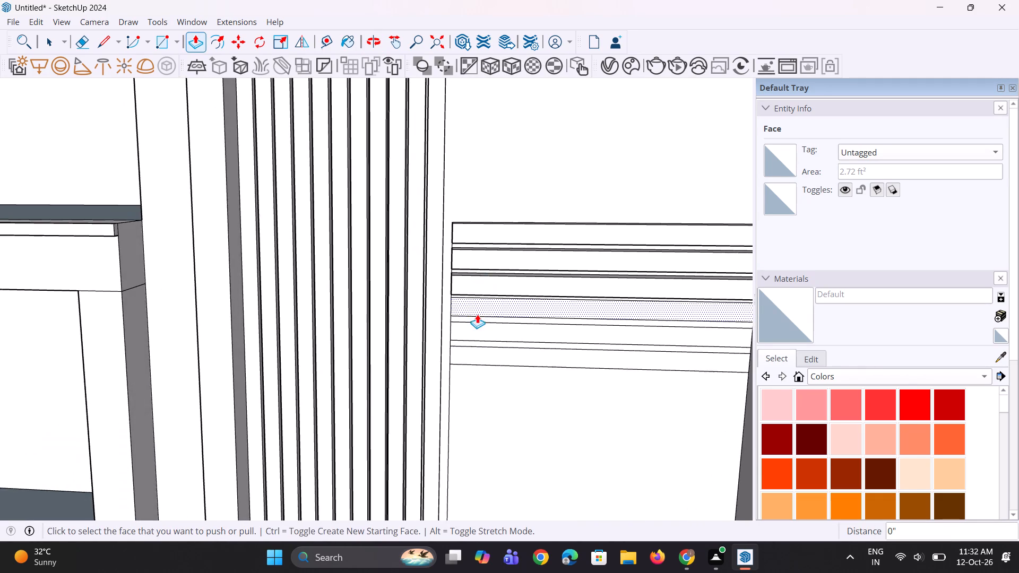
scroll(477, 314, "up", 1)
double_click(490, 303)
double_click(494, 331)
double_click(498, 360)
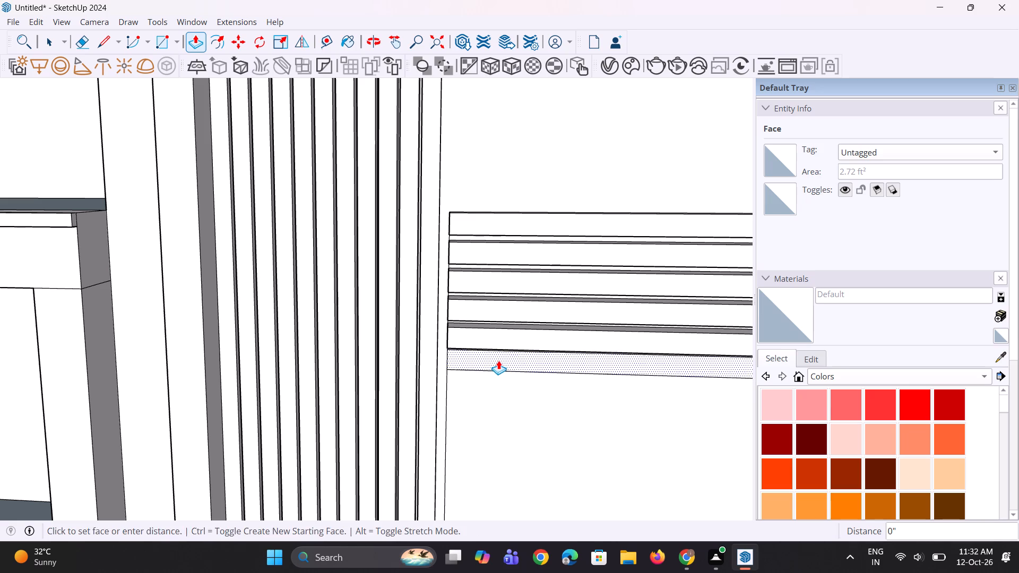
scroll(471, 349, "down", 10)
middle_click_drag(473, 353, 456, 311)
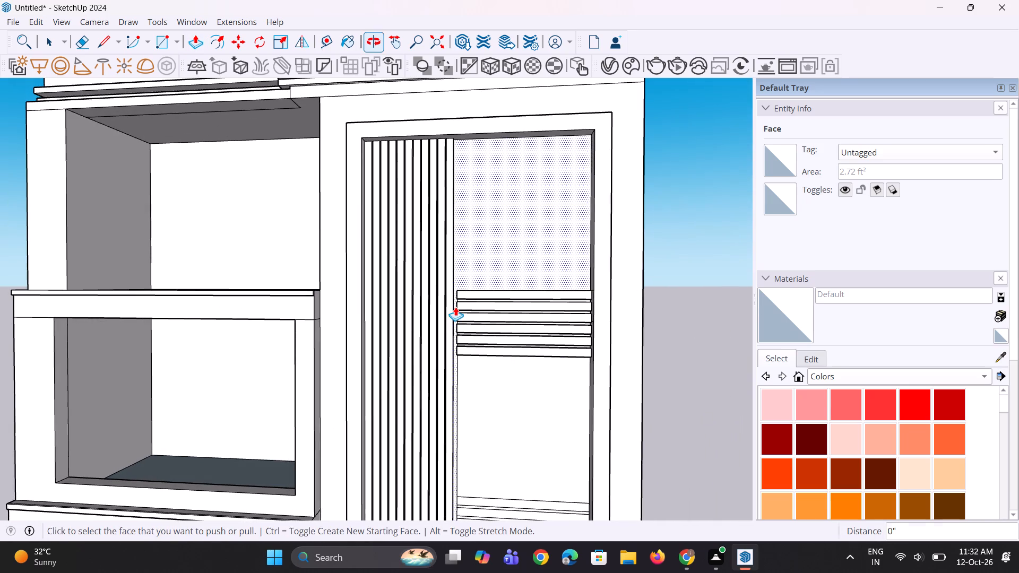
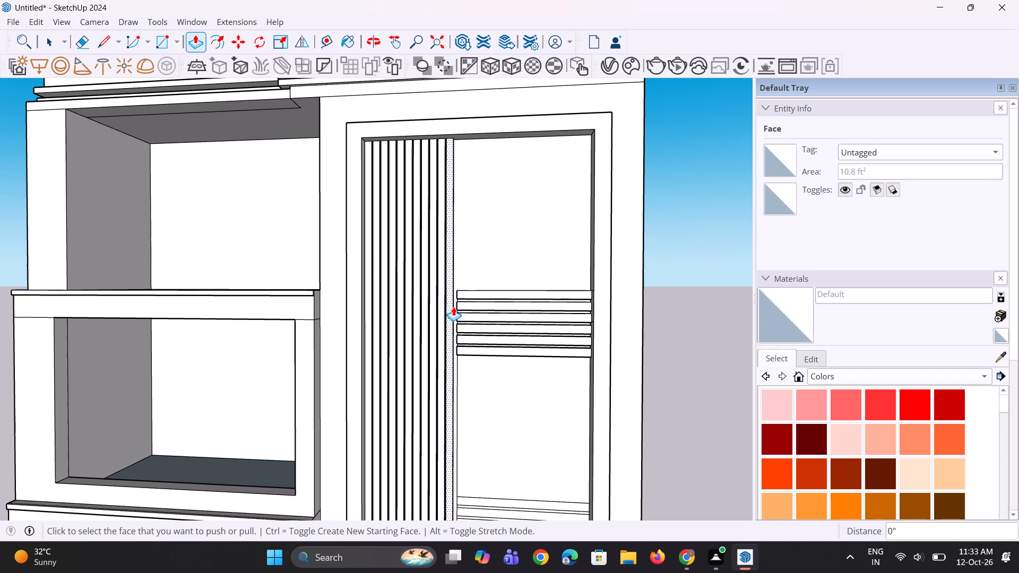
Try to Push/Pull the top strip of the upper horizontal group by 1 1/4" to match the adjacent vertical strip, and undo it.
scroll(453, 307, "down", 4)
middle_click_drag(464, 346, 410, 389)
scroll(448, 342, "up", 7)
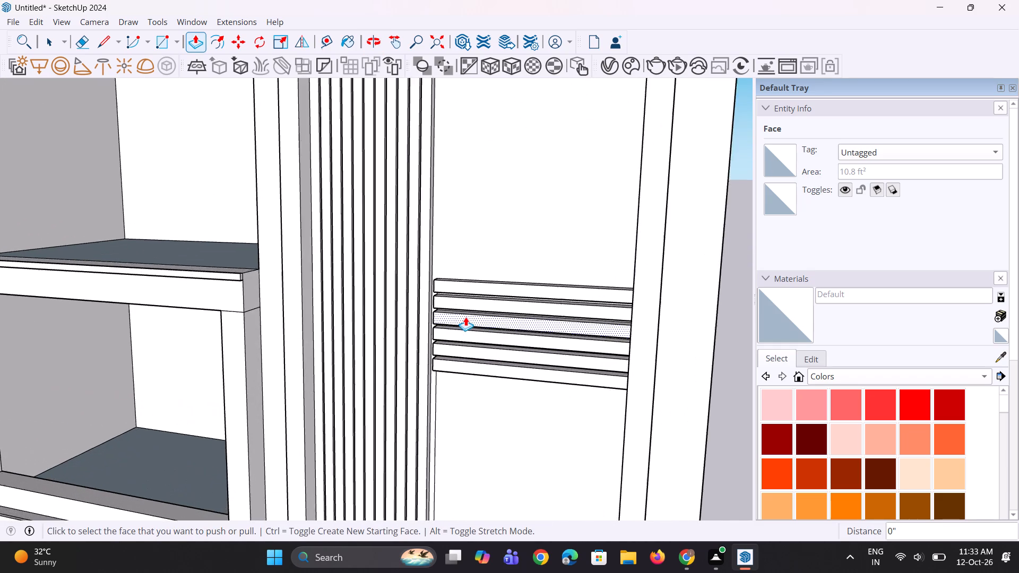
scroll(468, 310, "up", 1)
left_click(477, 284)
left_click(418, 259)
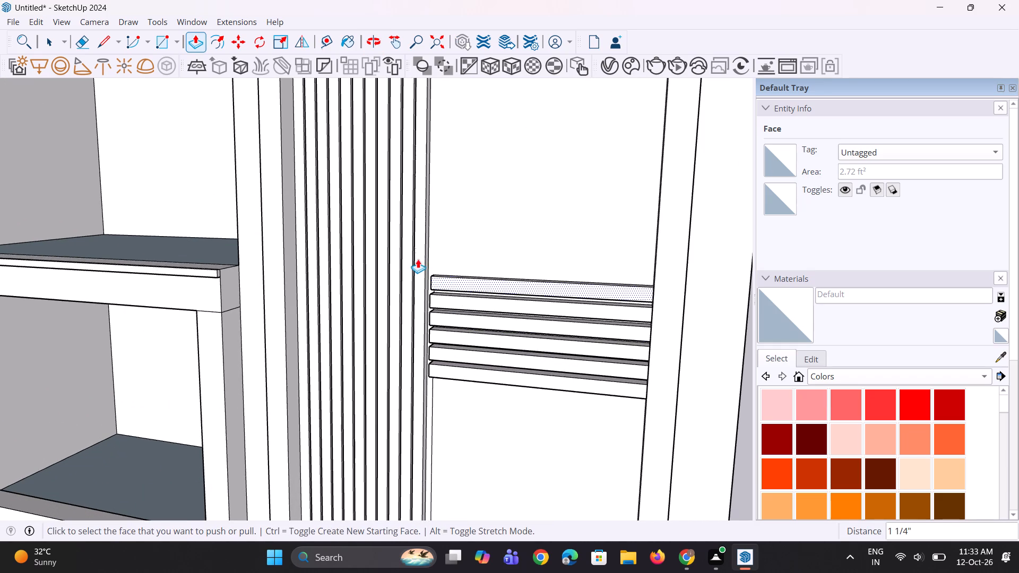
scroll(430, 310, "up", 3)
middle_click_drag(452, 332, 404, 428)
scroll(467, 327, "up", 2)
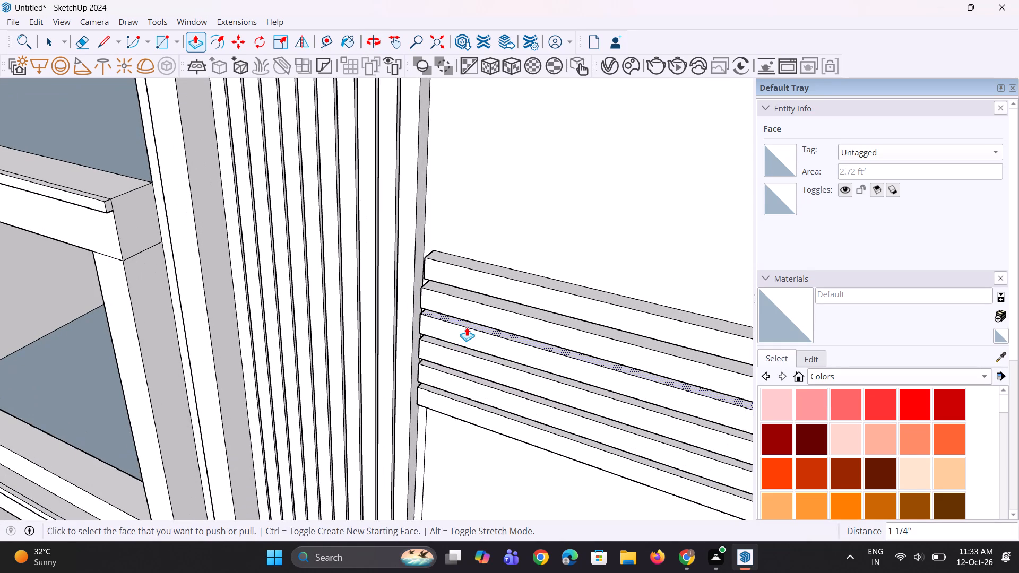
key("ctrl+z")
Push/Pull the top strip of the lower horizontal group outward 6 3/4", matching the face of the upper group's strips.
middle_click_drag(450, 347, 566, 317)
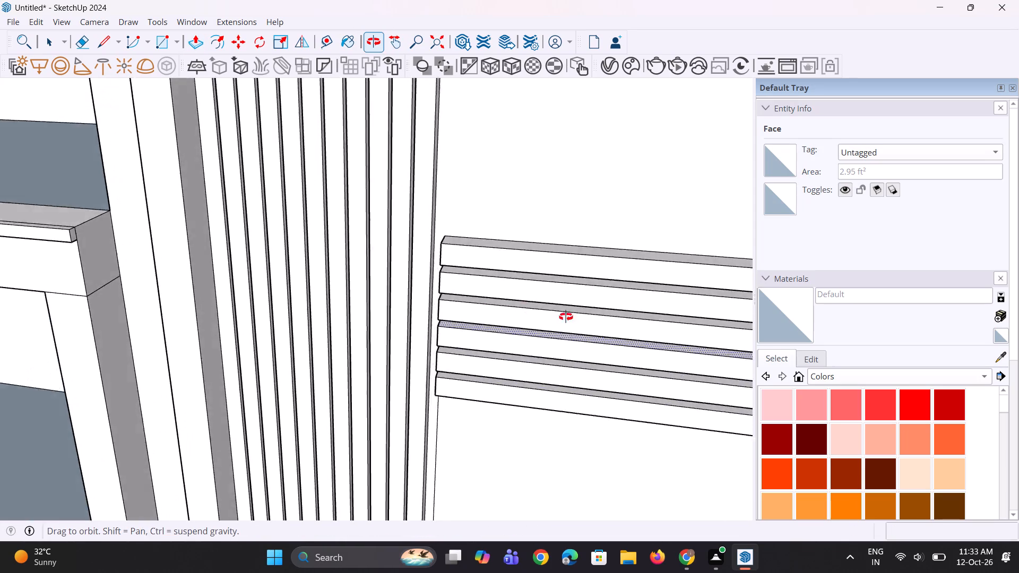
middle_click_drag(566, 317, 699, 298)
scroll(491, 261, "up", 2)
scroll(483, 375, "down", 5)
middle_click_drag(480, 380, 454, 255)
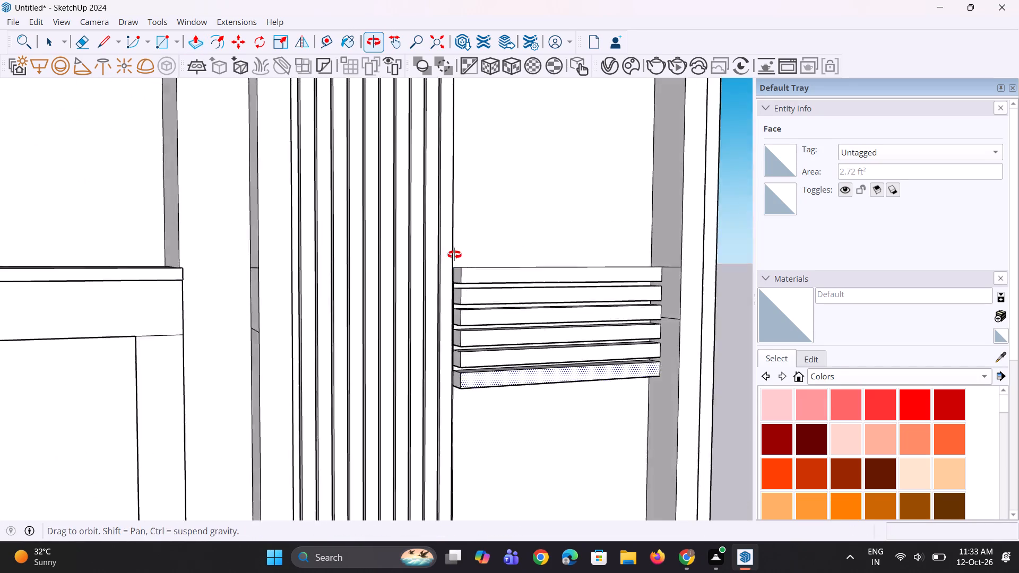
middle_click_drag(454, 255, 453, 253)
scroll(463, 190, "down", 11)
scroll(504, 394, "up", 8)
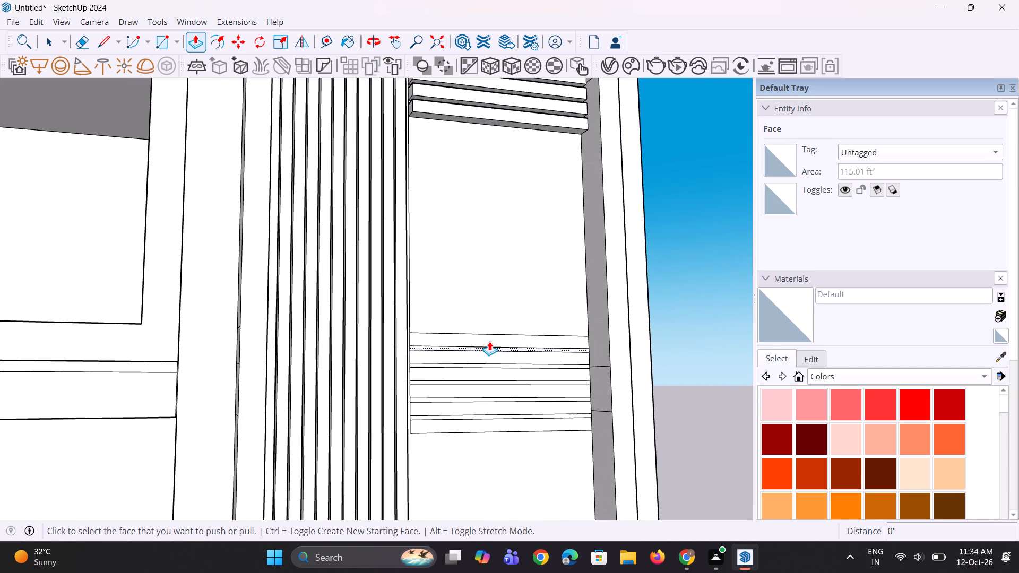
double_click(490, 340)
left_click(477, 340)
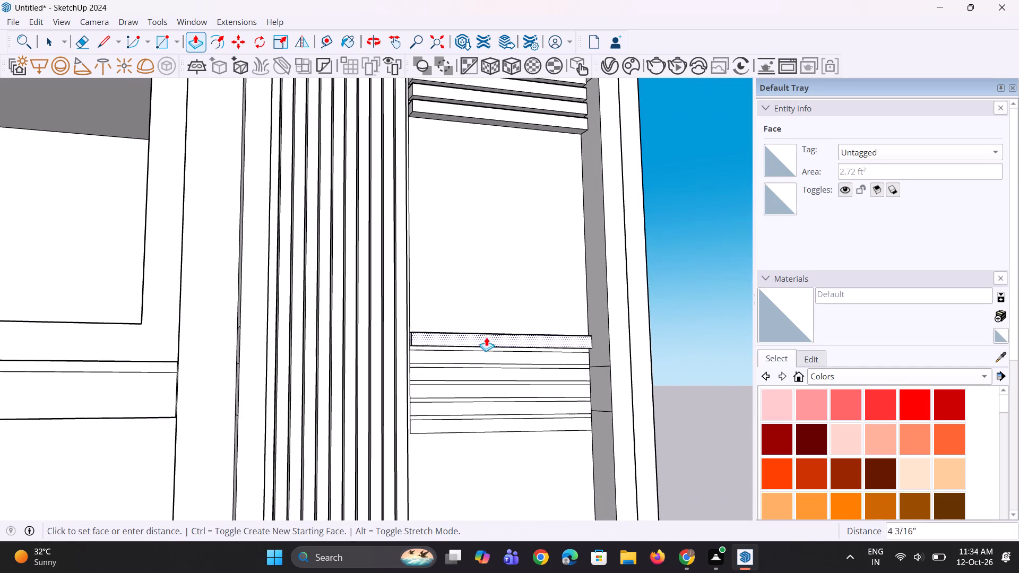
left_click(492, 117)
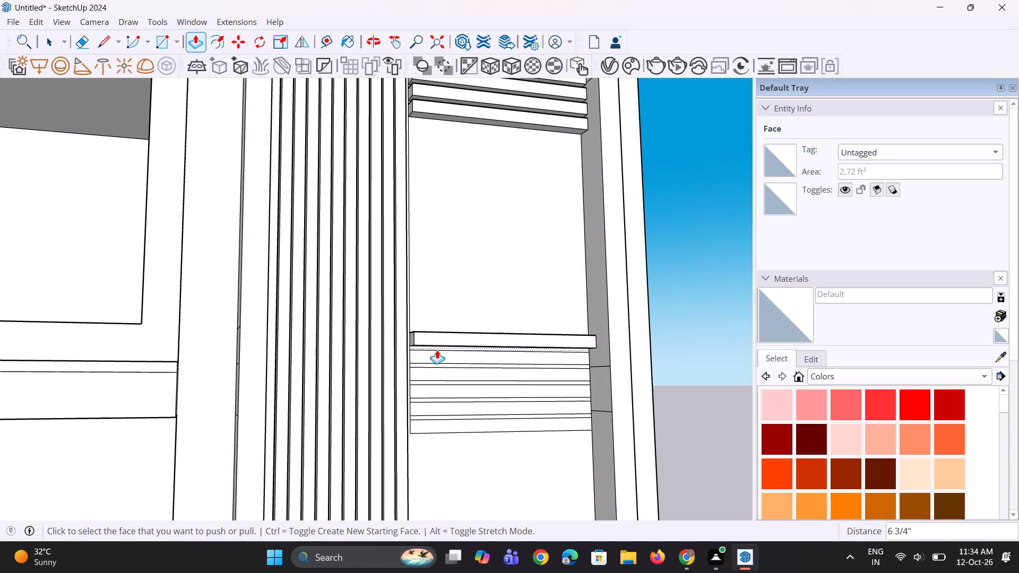
Repeat the same Push/Pull depth on the remaining five strips of the lower horizontal group.
double_click(437, 352)
double_click(452, 377)
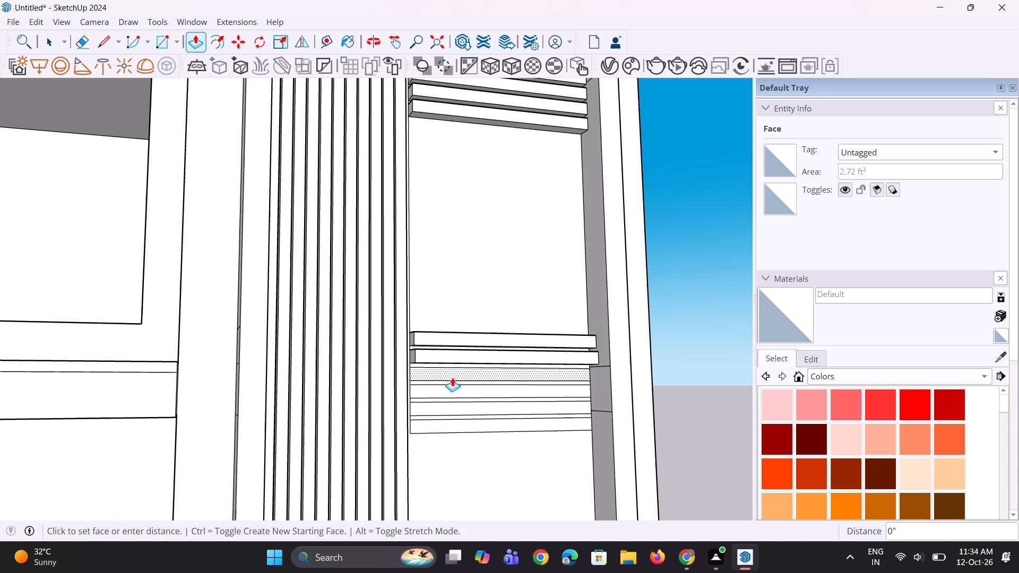
double_click(455, 392)
double_click(456, 407)
double_click(455, 421)
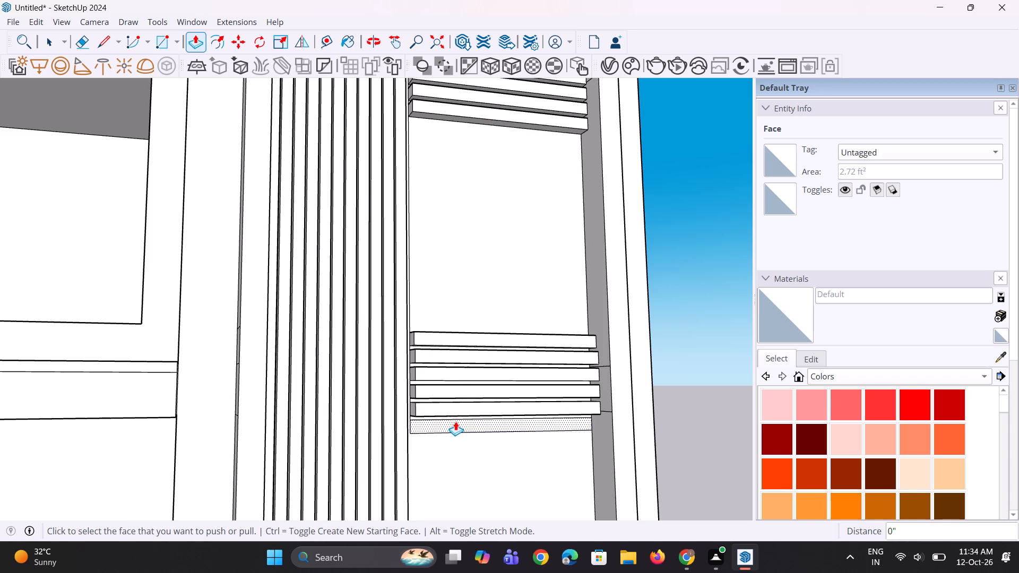
Draw a rectangle about 4' 10" by 7' 2 9/16" on the panel face between the upper and lower horizontal strip groups.
scroll(438, 412, "down", 11)
middle_click_drag(473, 421, 440, 500)
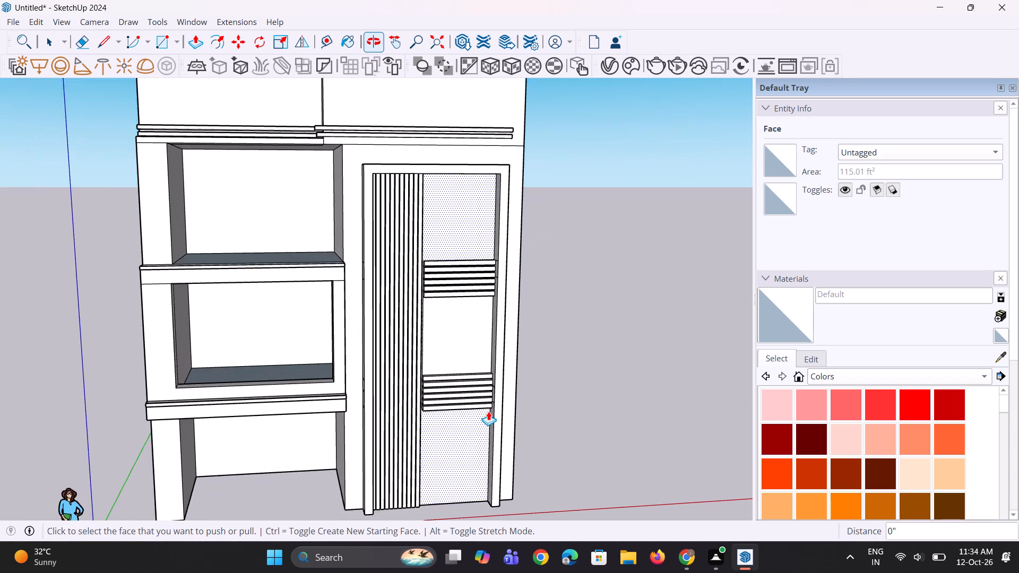
scroll(488, 411, "up", 14)
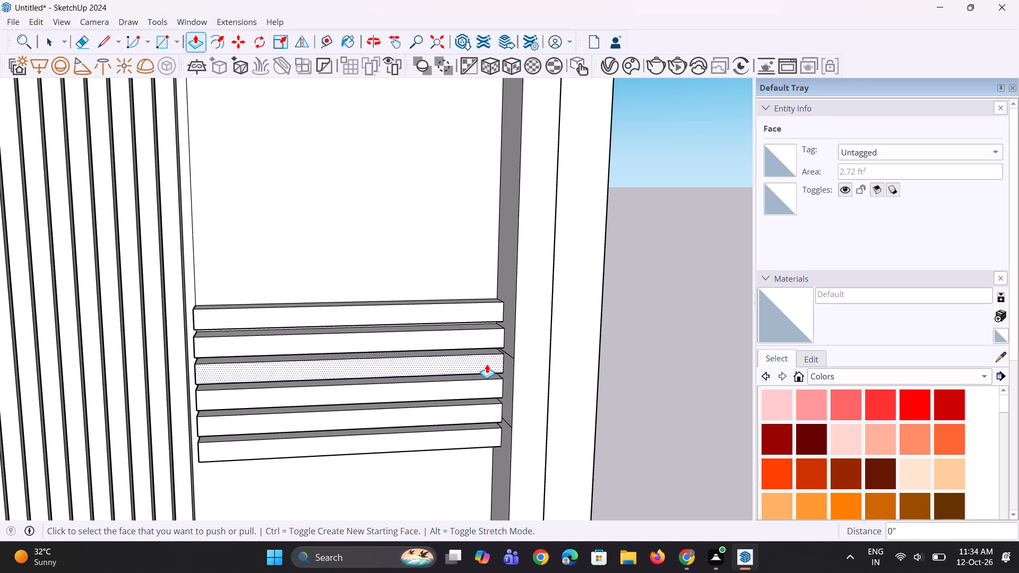
middle_click_drag(488, 365, 434, 290)
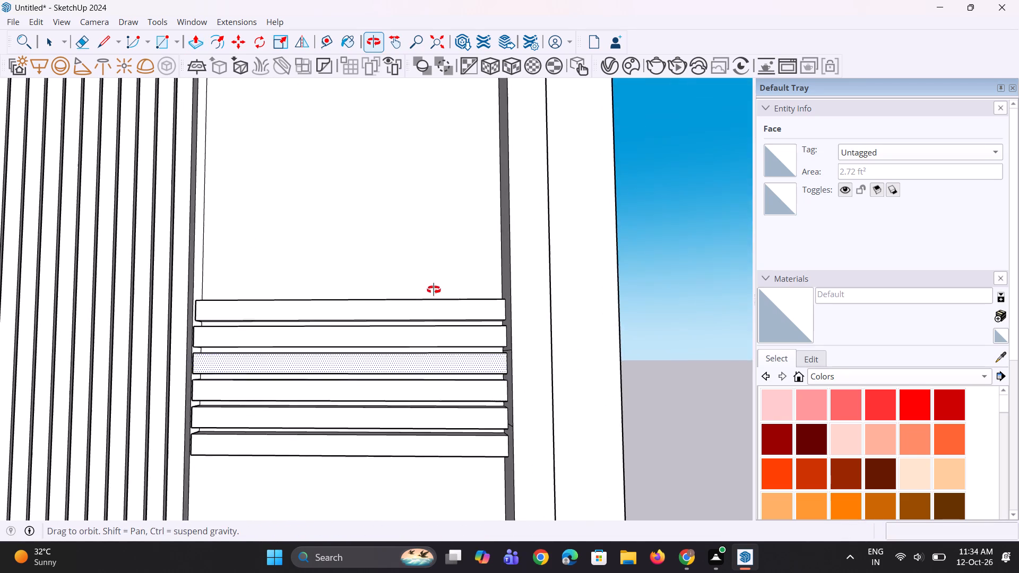
middle_click_drag(434, 290, 455, 372)
scroll(455, 372, "down", 5)
middle_click_drag(455, 373, 451, 273)
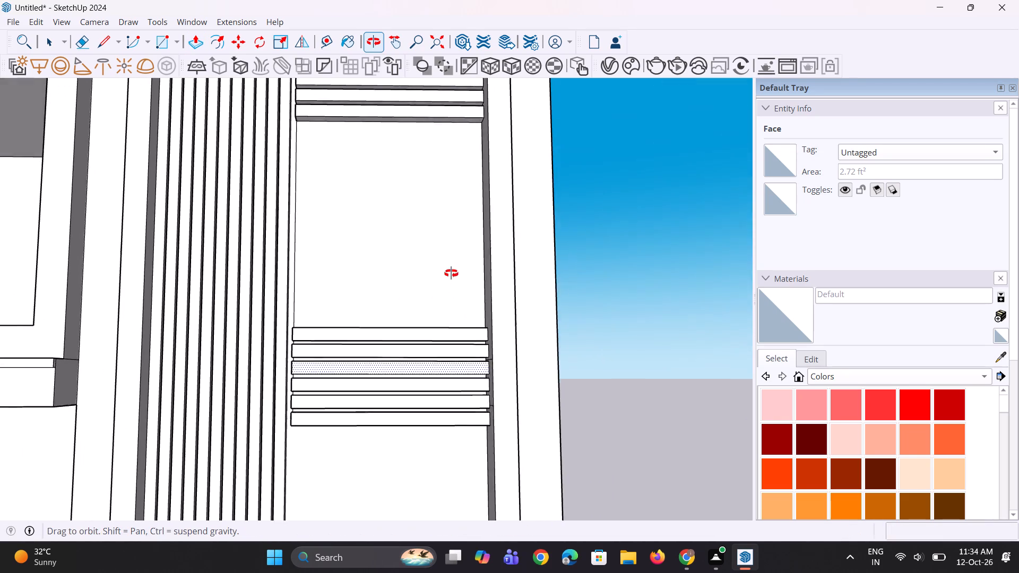
middle_click_drag(451, 273, 449, 263)
key("r")
scroll(357, 138, "up", 2)
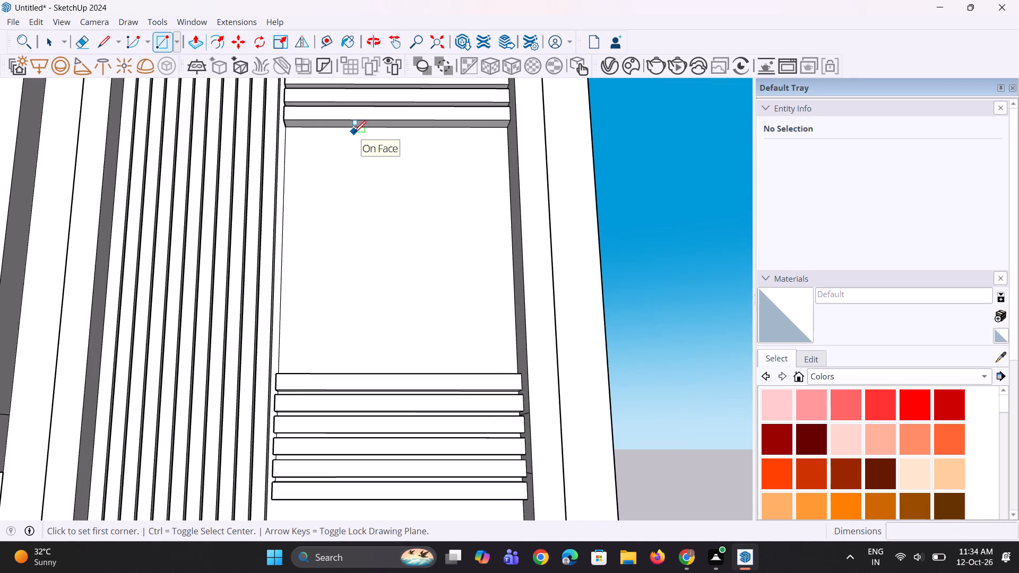
left_click(307, 129)
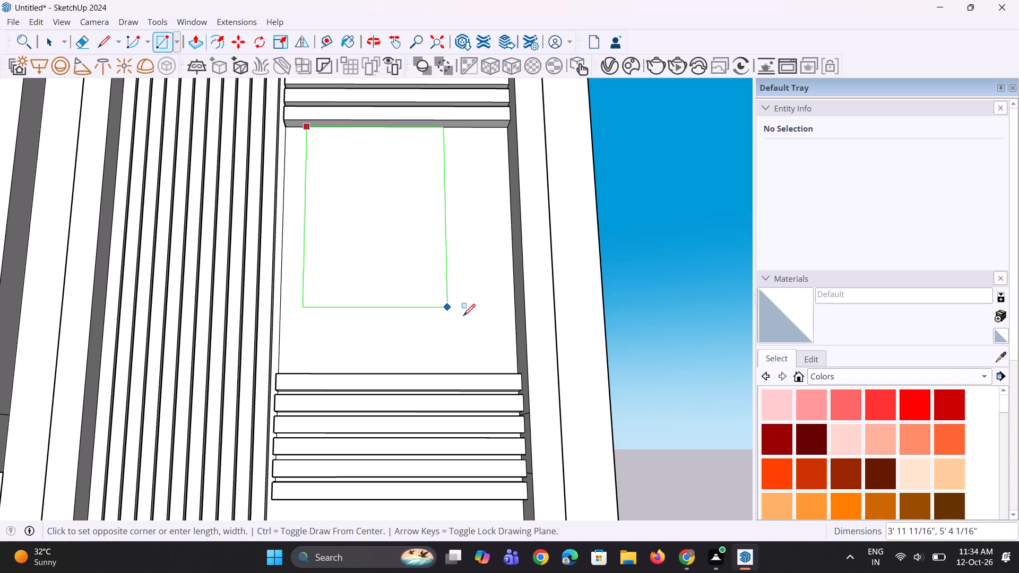
middle_click_drag(486, 348, 486, 437)
scroll(467, 355, "up", 1)
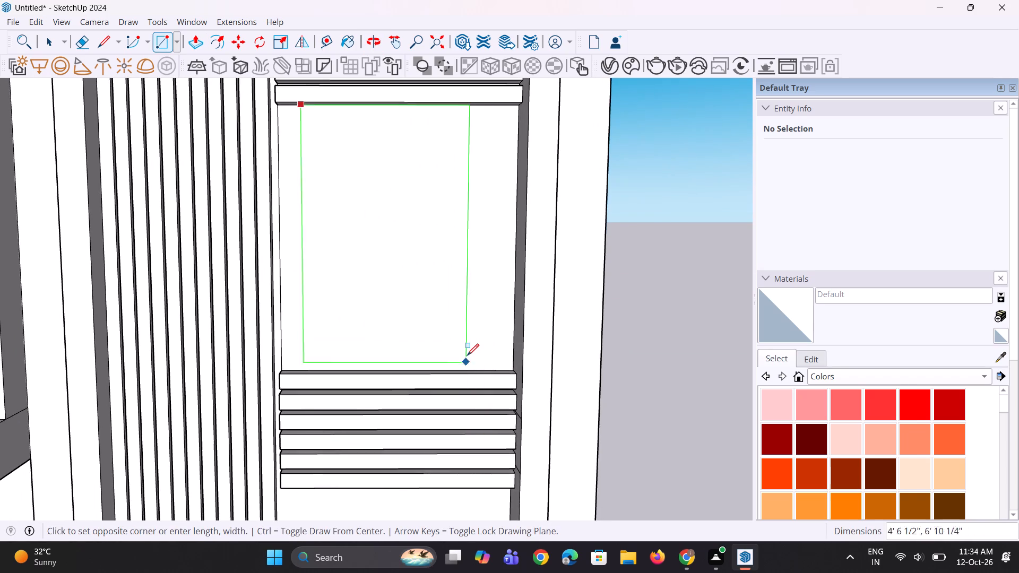
scroll(467, 355, "up", 5)
middle_click_drag(474, 383, 481, 414)
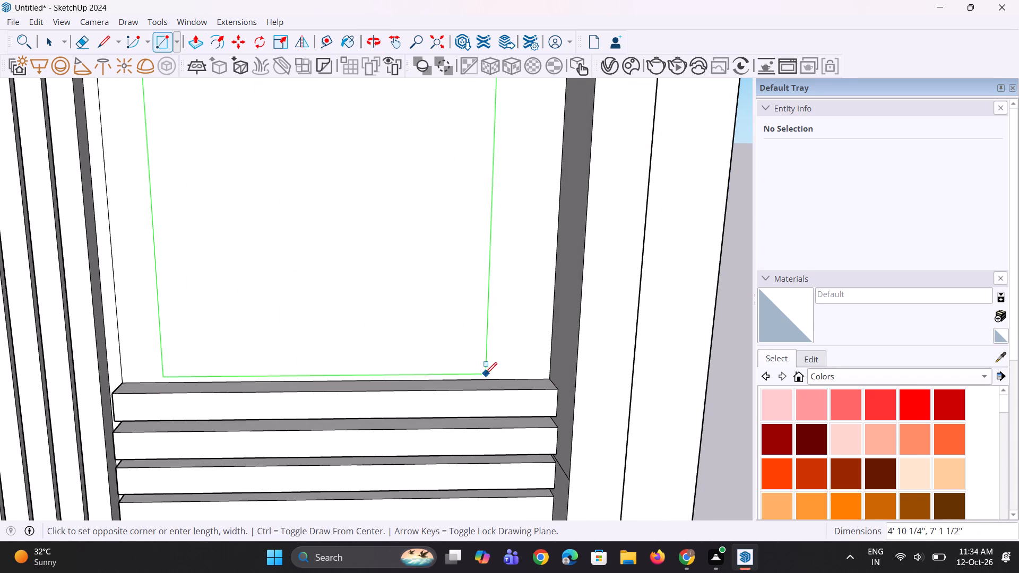
left_click(483, 377)
Examine the new rectangle's face and side edges where they meet the two horizontal strip groups.
scroll(483, 396, "down", 7)
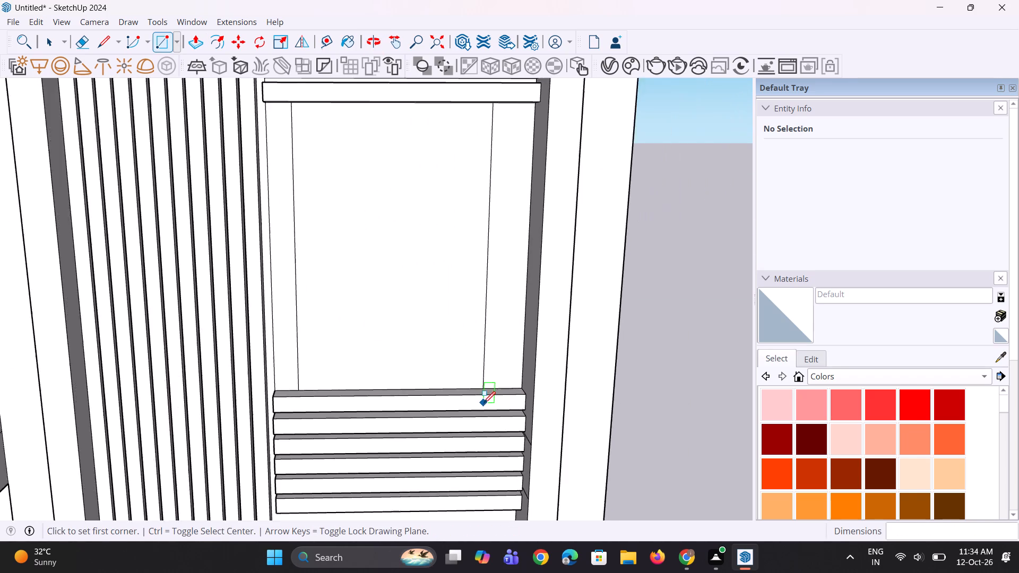
scroll(483, 403, "down", 10)
middle_click_drag(486, 402, 471, 331)
key("space")
left_click(460, 343)
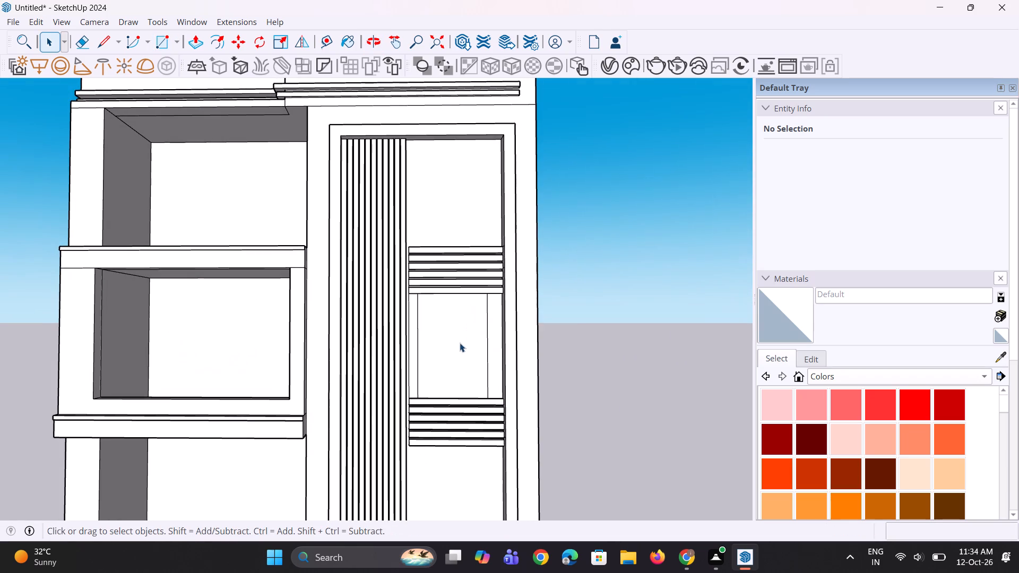
middle_click_drag(491, 371, 476, 393)
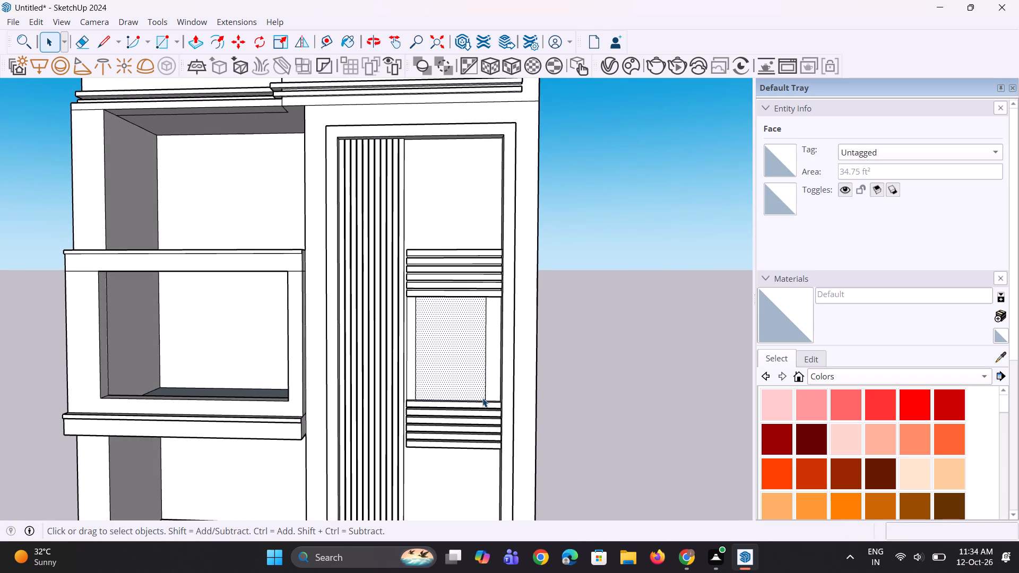
scroll(471, 400, "up", 3)
scroll(417, 394, "up", 4)
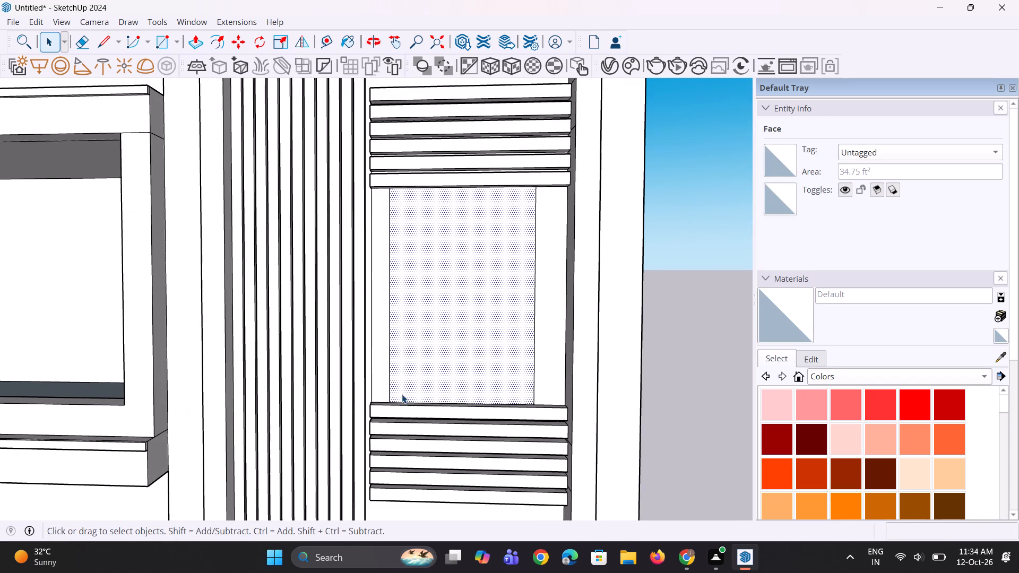
left_click(390, 378)
middle_click_drag(388, 390, 402, 431)
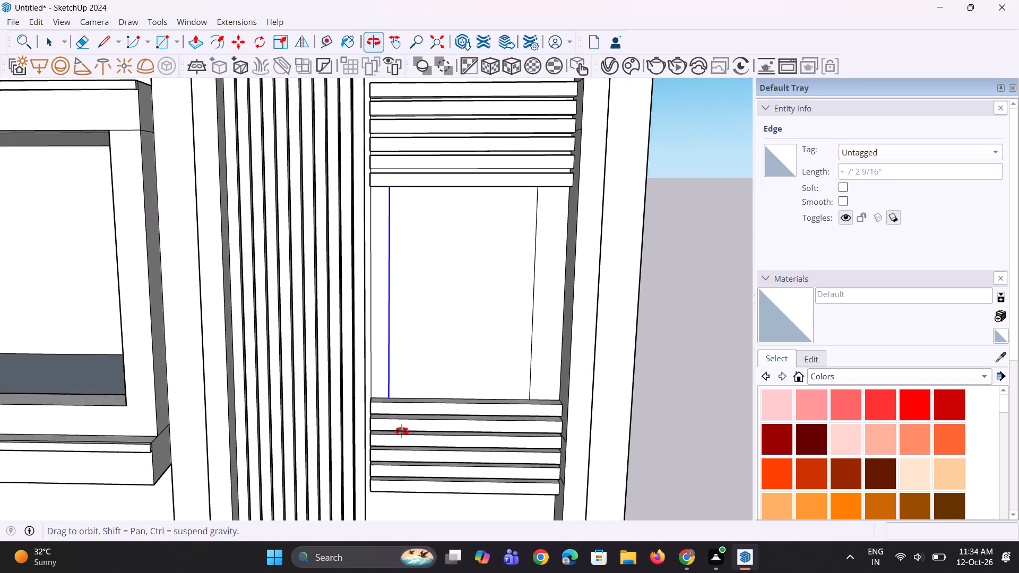
middle_click_drag(402, 431, 402, 451)
scroll(401, 452, "up", 6)
scroll(383, 414, "down", 5)
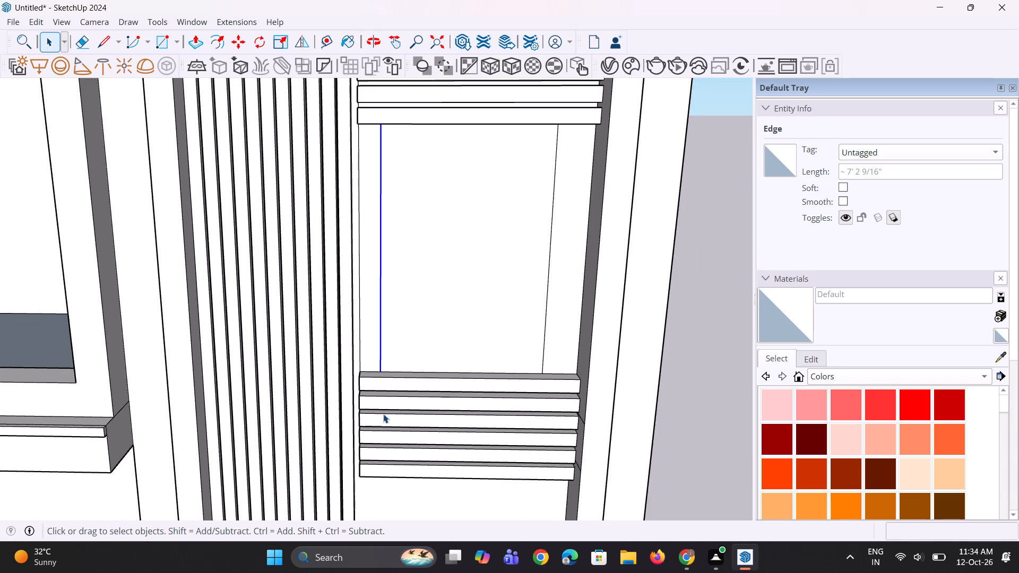
middle_click_drag(383, 414, 334, 352)
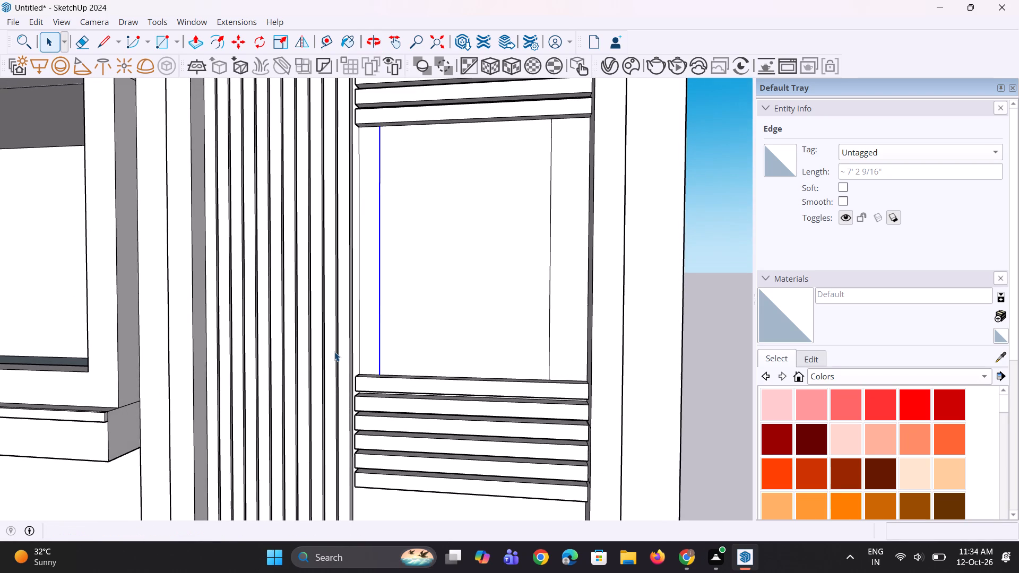
scroll(333, 361, "down", 5)
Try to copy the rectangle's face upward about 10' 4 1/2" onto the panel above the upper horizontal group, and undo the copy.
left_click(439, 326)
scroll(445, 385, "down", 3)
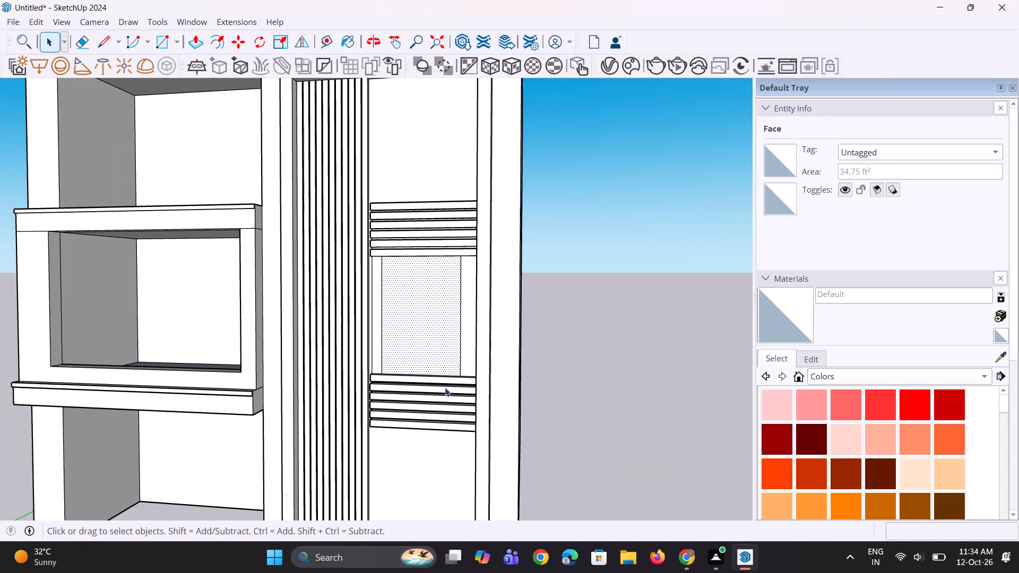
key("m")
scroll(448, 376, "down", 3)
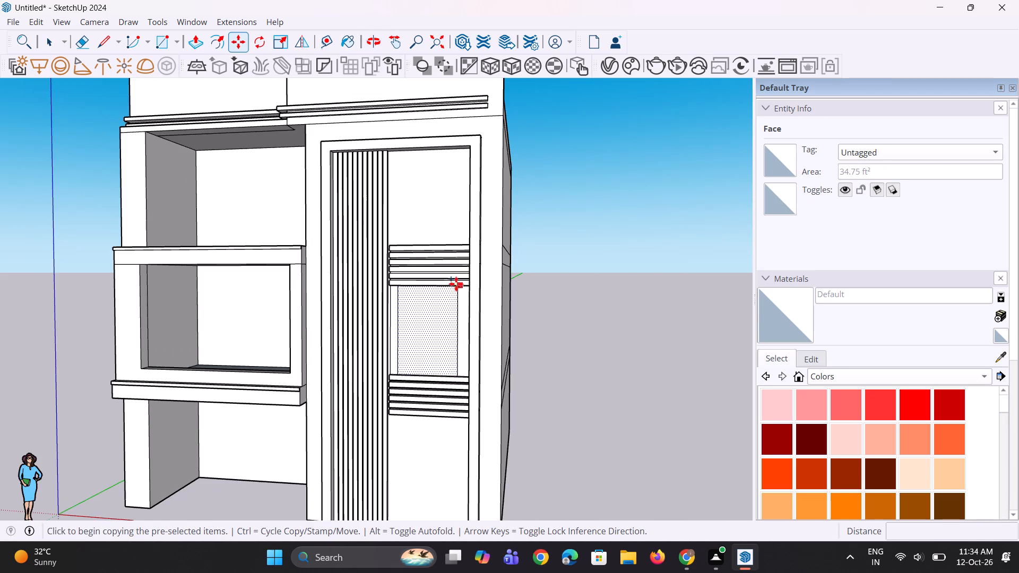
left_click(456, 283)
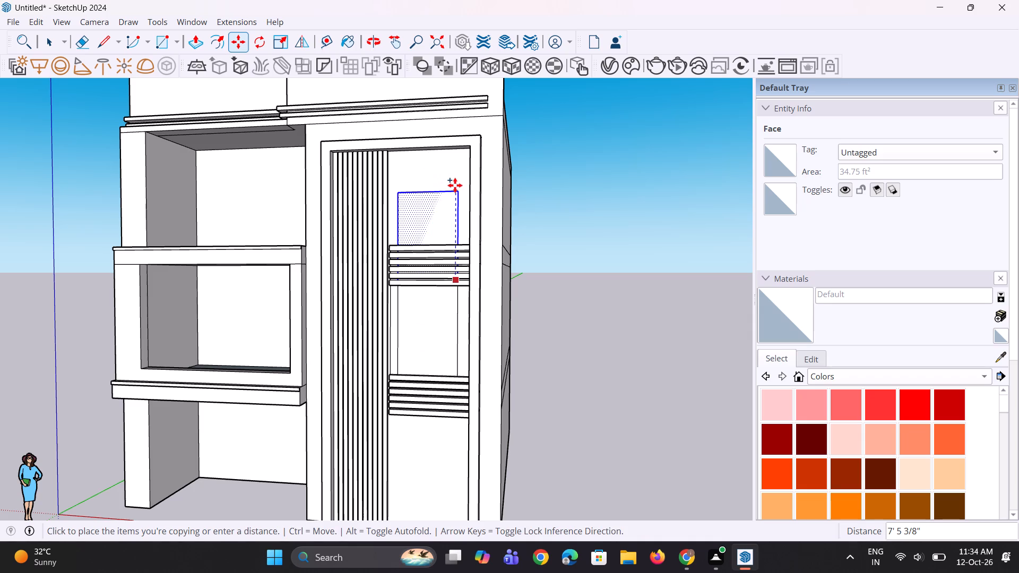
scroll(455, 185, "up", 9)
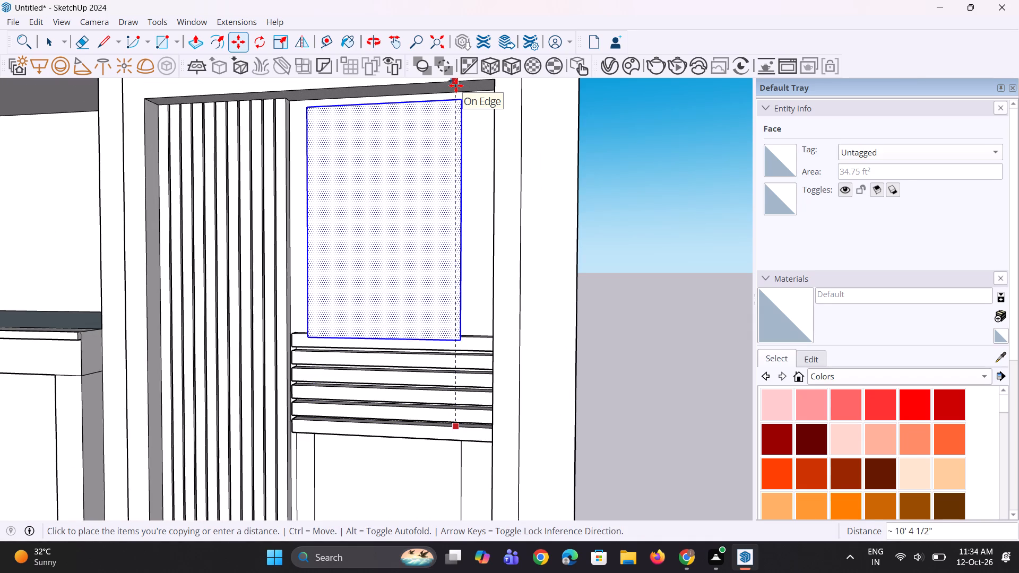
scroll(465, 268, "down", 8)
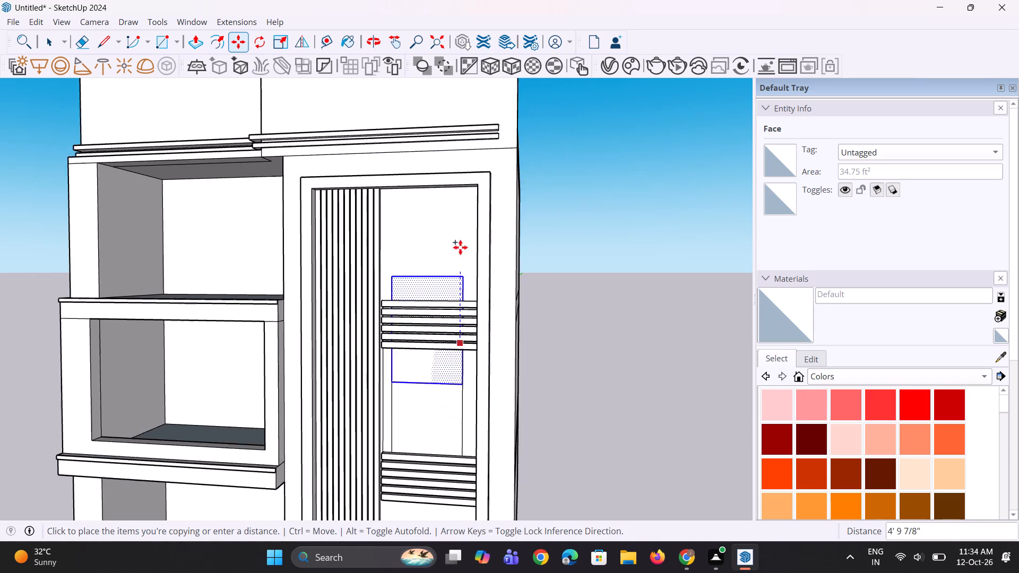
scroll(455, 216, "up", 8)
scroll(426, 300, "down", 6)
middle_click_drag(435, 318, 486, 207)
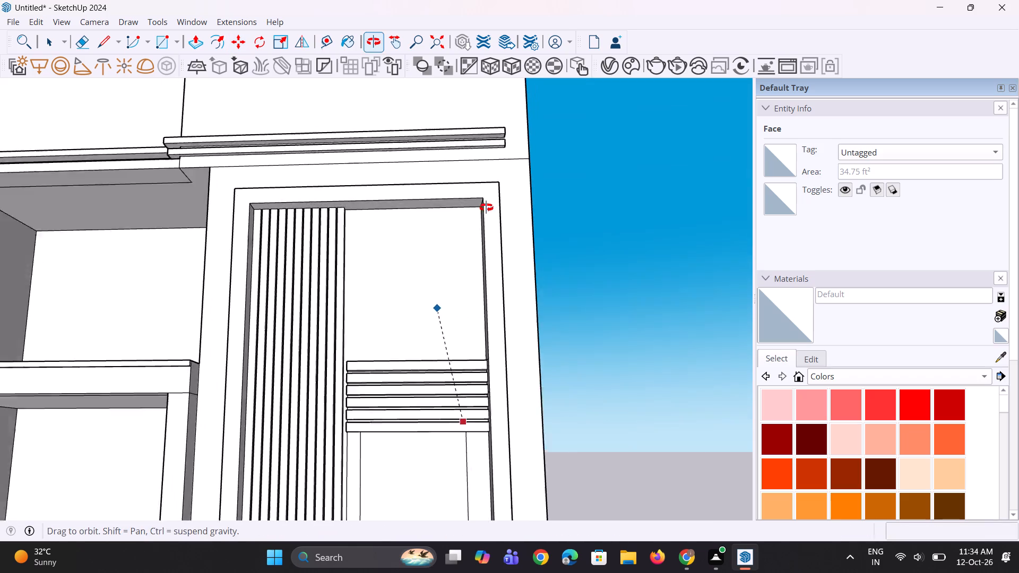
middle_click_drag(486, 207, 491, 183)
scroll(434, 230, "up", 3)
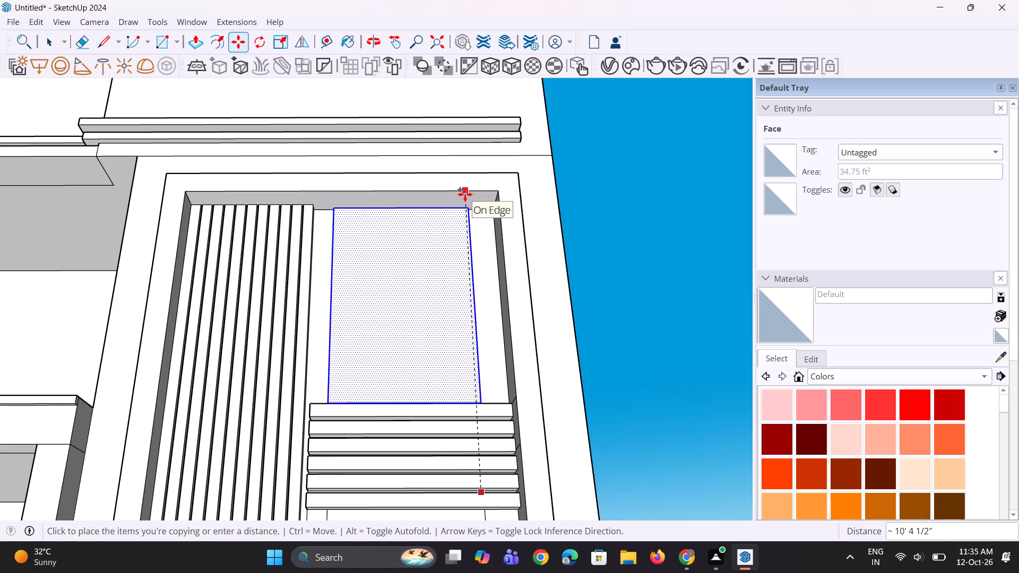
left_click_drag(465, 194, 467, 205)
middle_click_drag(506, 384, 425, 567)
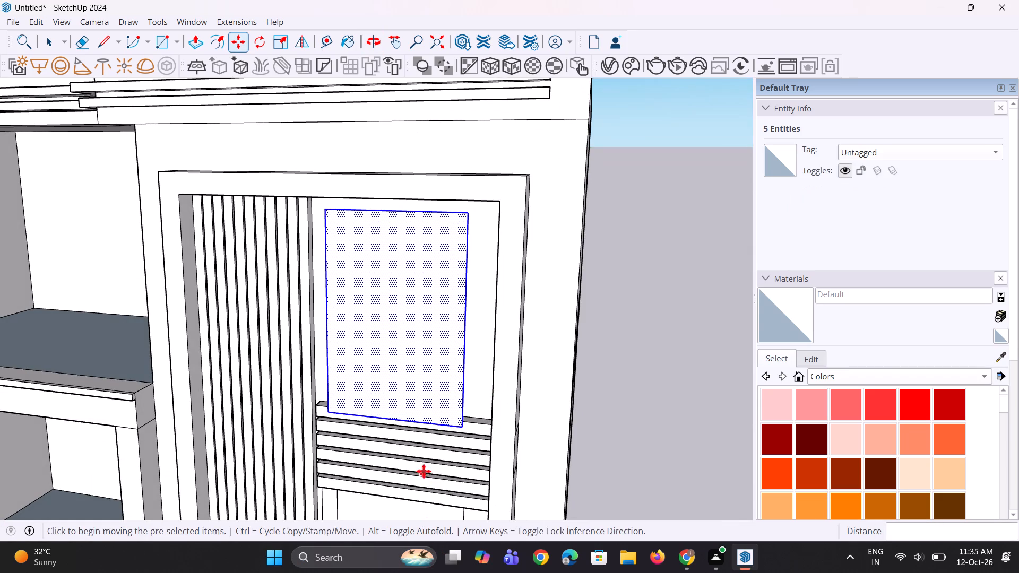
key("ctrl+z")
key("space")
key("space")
Draw a rectangle about 3' 10" by 7' 7" on the panel face, from its top edge down to the upper horizontal strip group.
scroll(396, 378, "down", 5)
middle_click_drag(385, 386, 467, 310)
key("r")
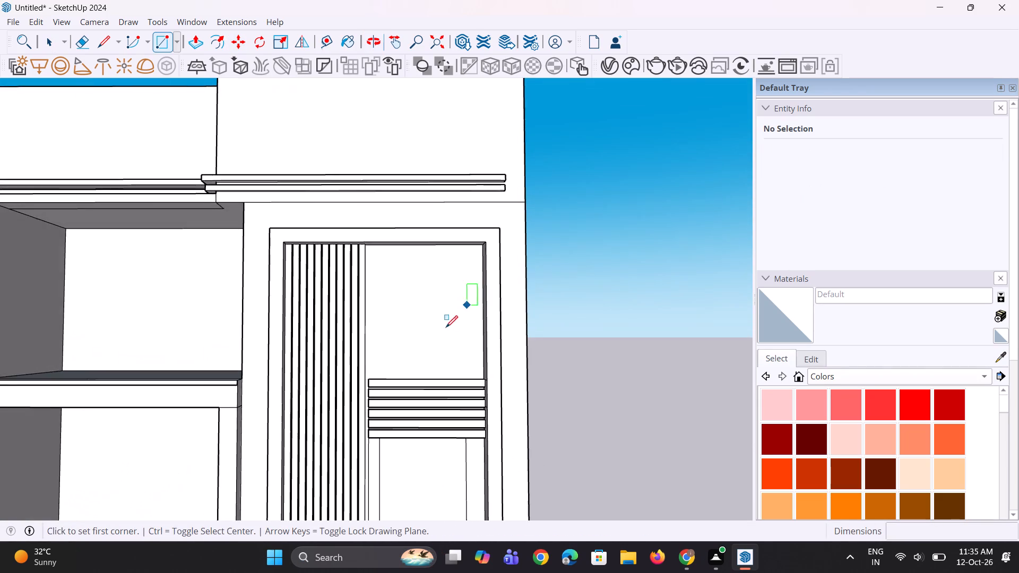
scroll(398, 375, "up", 3)
middle_click_drag(382, 452, 390, 259)
scroll(386, 248, "up", 2)
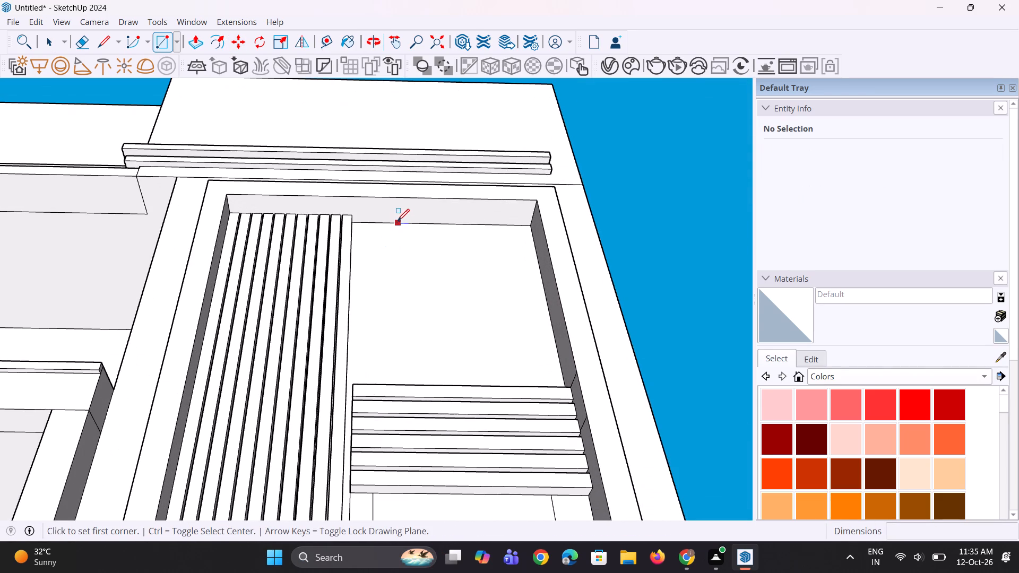
left_click(391, 222)
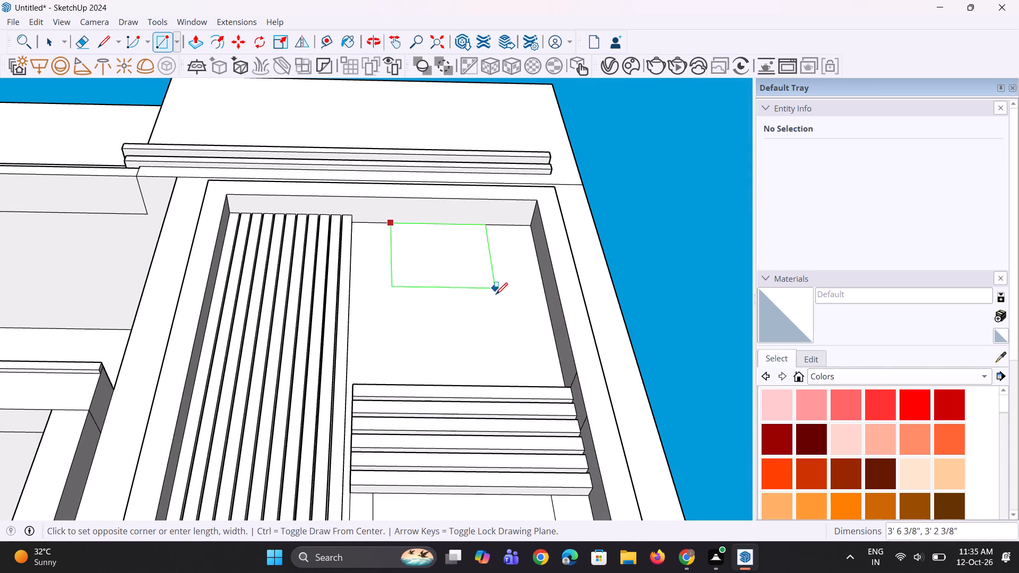
scroll(496, 296, "down", 3)
middle_click_drag(492, 320, 461, 567)
scroll(483, 412, "up", 2)
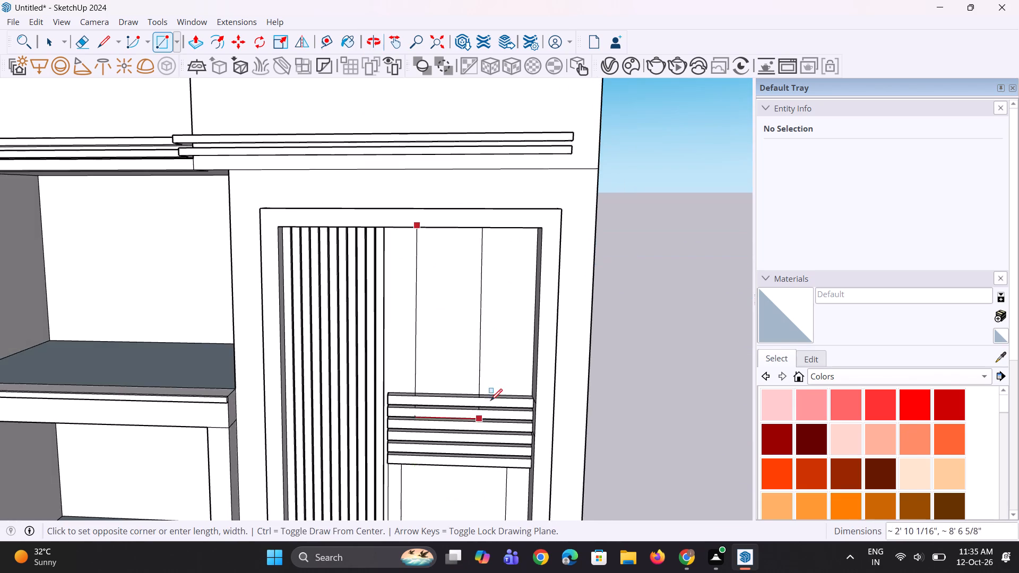
scroll(490, 401, "up", 7)
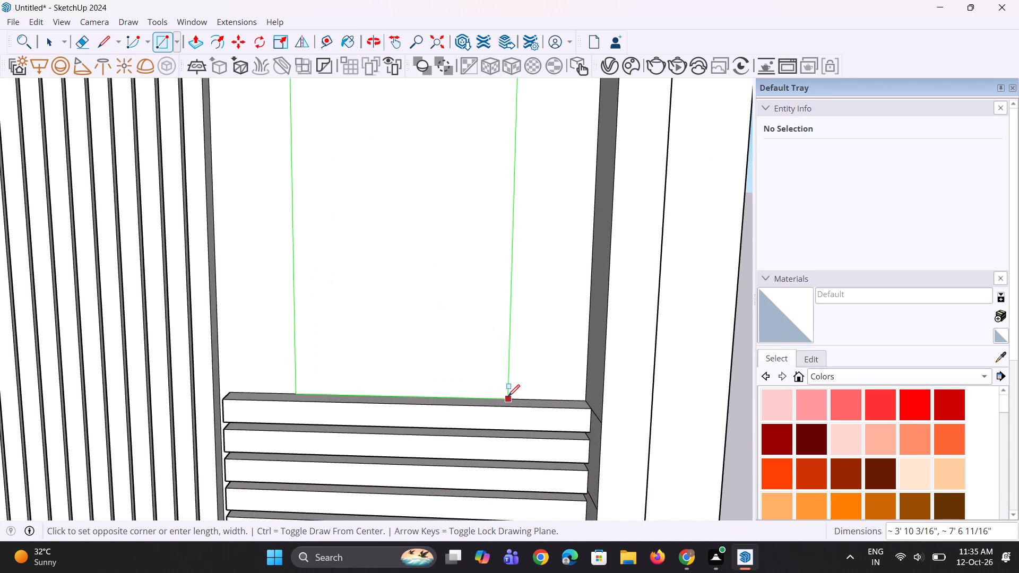
left_click(511, 396)
key("space")
key("space")
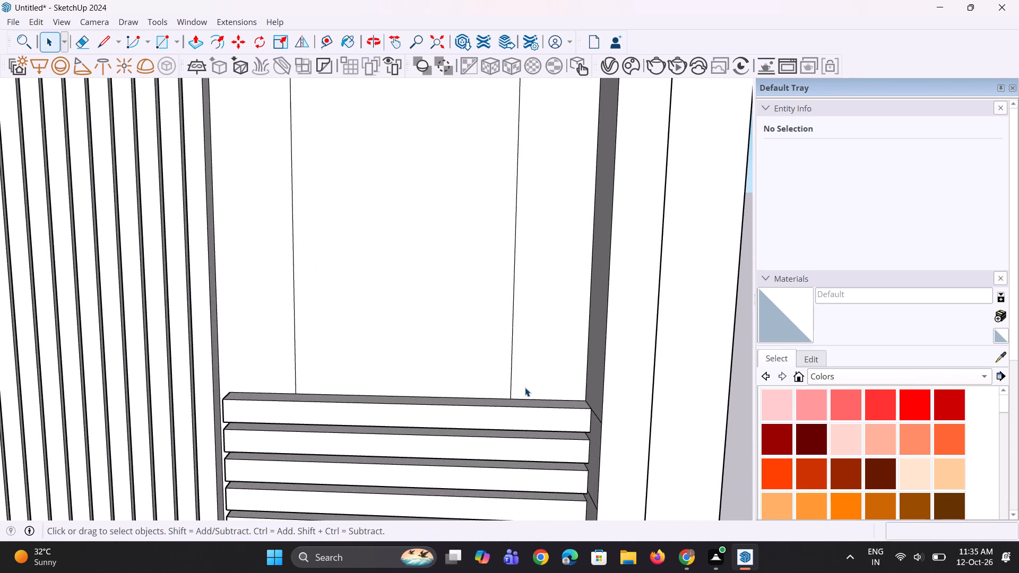
Examine the whole facade, including the rectangles above and between the horizontal strip groups.
scroll(404, 397, "down", 4)
scroll(403, 390, "up", 1)
scroll(403, 374, "down", 15)
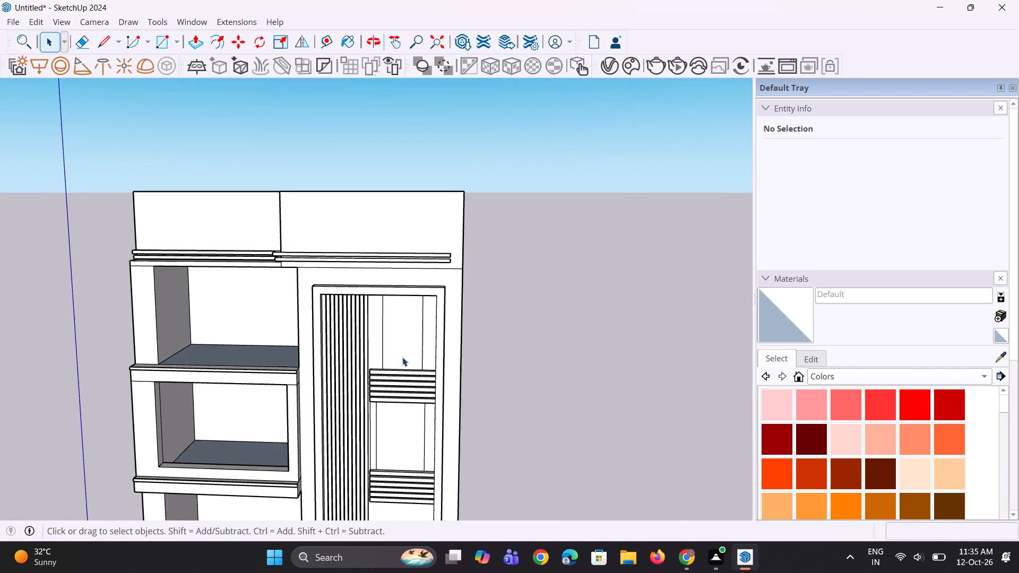
scroll(402, 357, "down", 5)
middle_click_drag(404, 514, 404, 442)
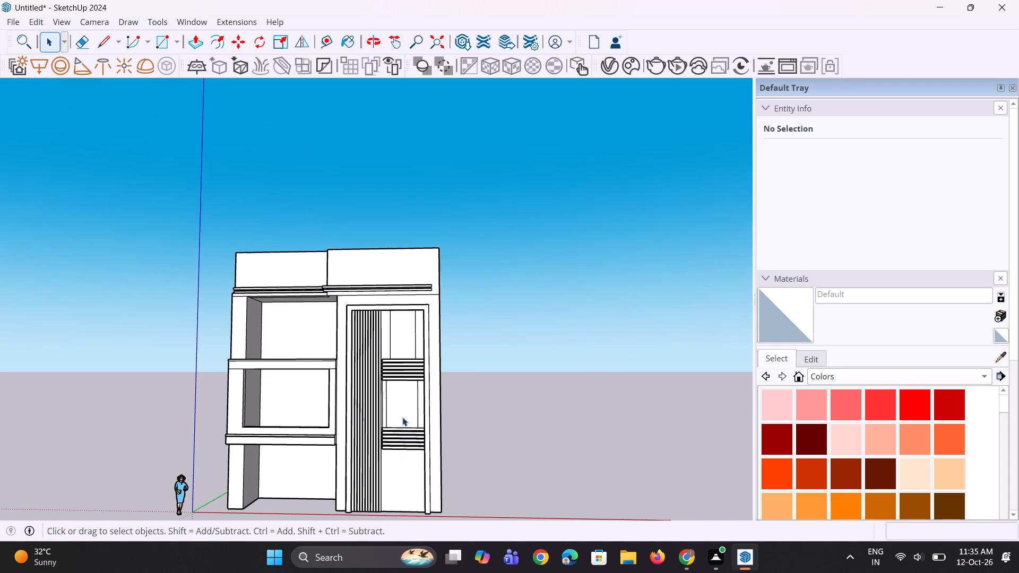
scroll(402, 416, "down", 4)
scroll(386, 476, "up", 9)
middle_click_drag(393, 477, 407, 444)
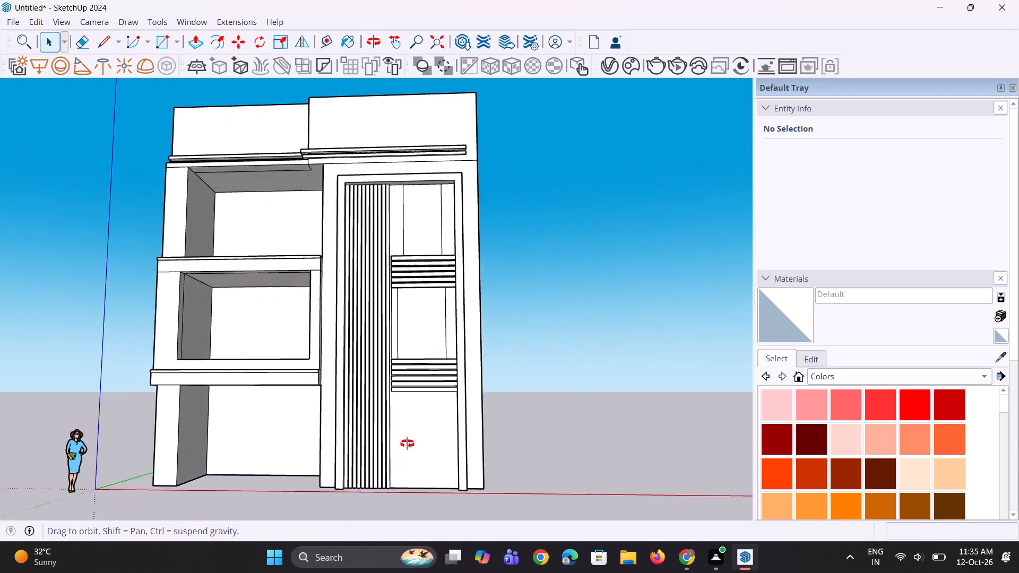
middle_click_drag(407, 444, 408, 438)
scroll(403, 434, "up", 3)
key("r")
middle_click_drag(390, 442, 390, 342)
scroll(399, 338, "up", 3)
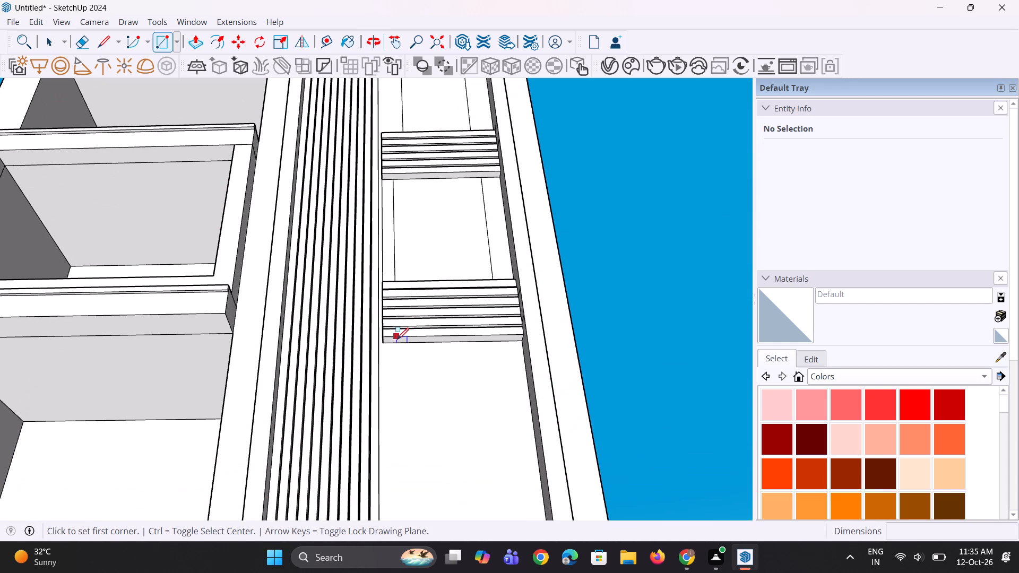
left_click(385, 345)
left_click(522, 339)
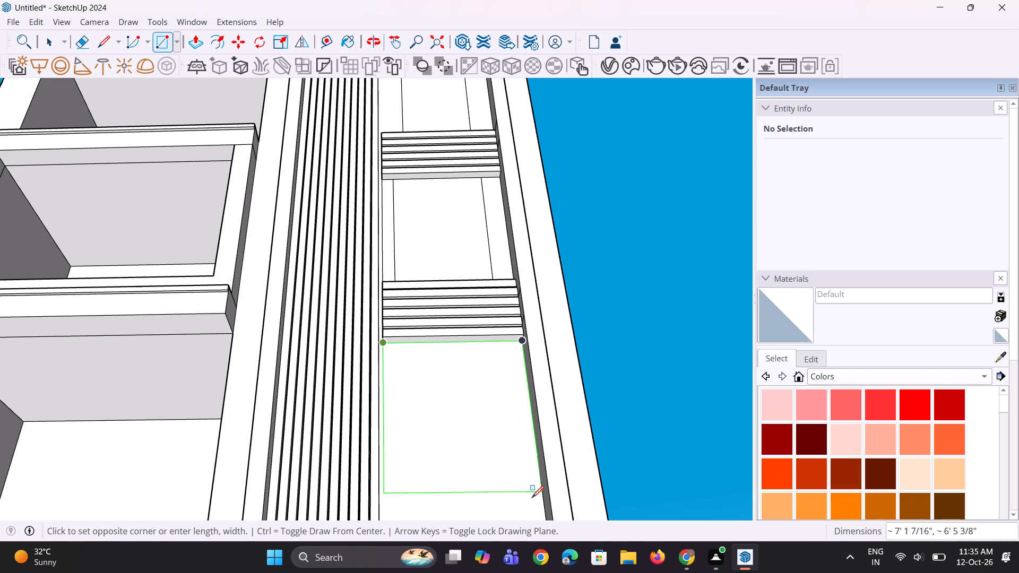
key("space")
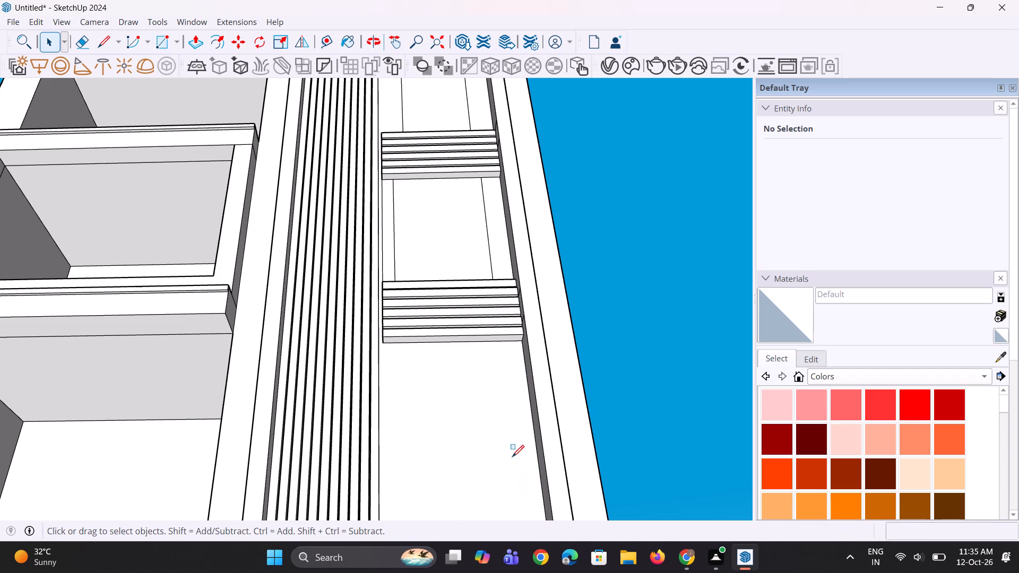
Draw a rectangle about 3' 3" by 8' 10" on the panel face, starting at the underside of the lower horizontal strip group.
key("r")
left_click(409, 343)
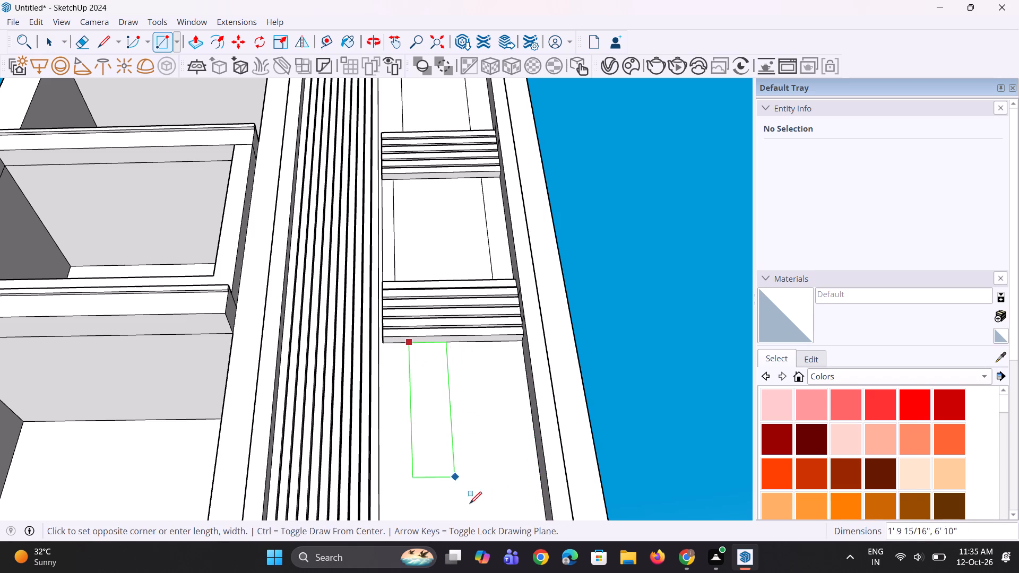
scroll(510, 495, "down", 5)
scroll(506, 518, "up", 2)
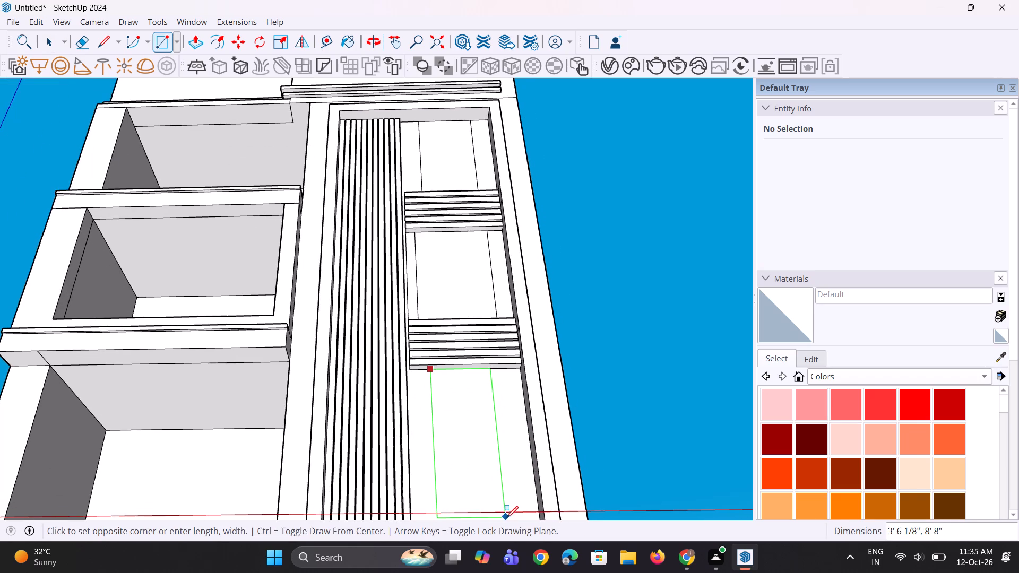
scroll(507, 498, "down", 9)
scroll(504, 518, "up", 6)
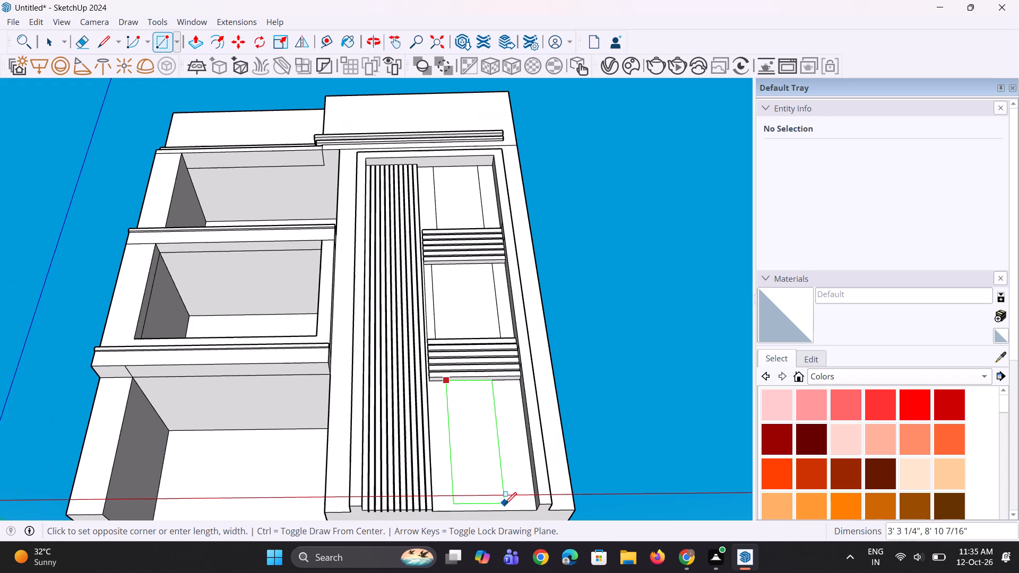
left_click(505, 502)
scroll(497, 477, "down", 2)
middle_click_drag(497, 477, 486, 547)
scroll(485, 545, "down", 1)
key("space")
key("space")
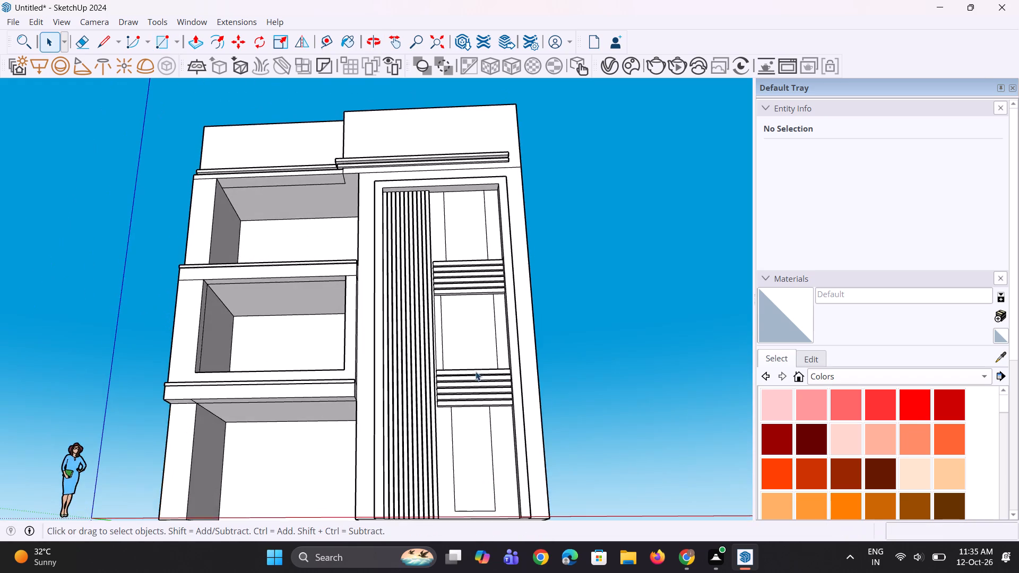
Push/Pull the end face of the upper horizontal group's top strip about 2 3/8" to meet the adjacent vertical strip.
scroll(460, 345, "up", 3)
scroll(412, 343, "up", 3)
scroll(470, 113, "up", 9)
middle_click_drag(403, 258, 471, 302)
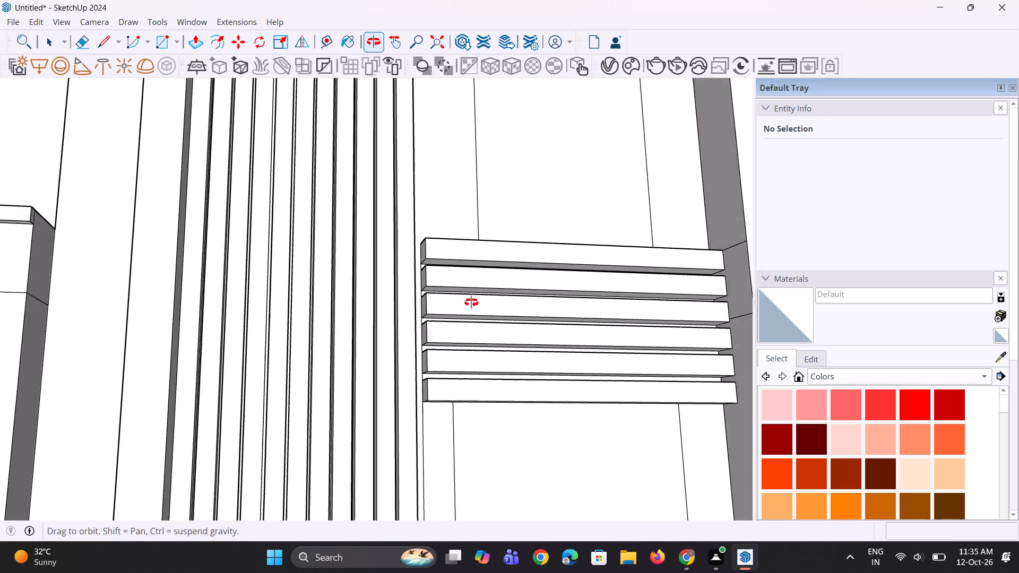
middle_click_drag(471, 302, 506, 307)
scroll(383, 238, "up", 5)
key("p")
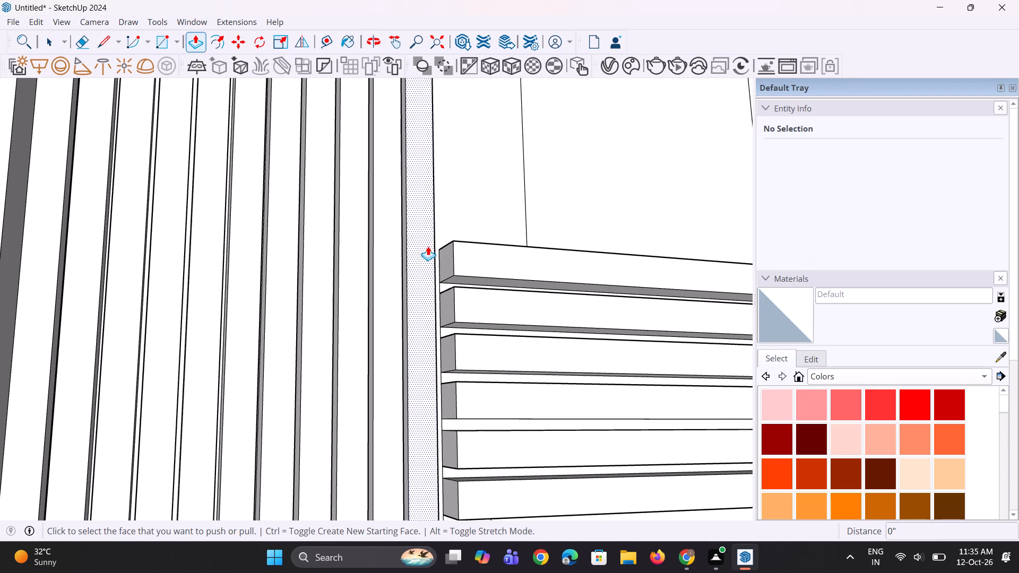
left_click(443, 261)
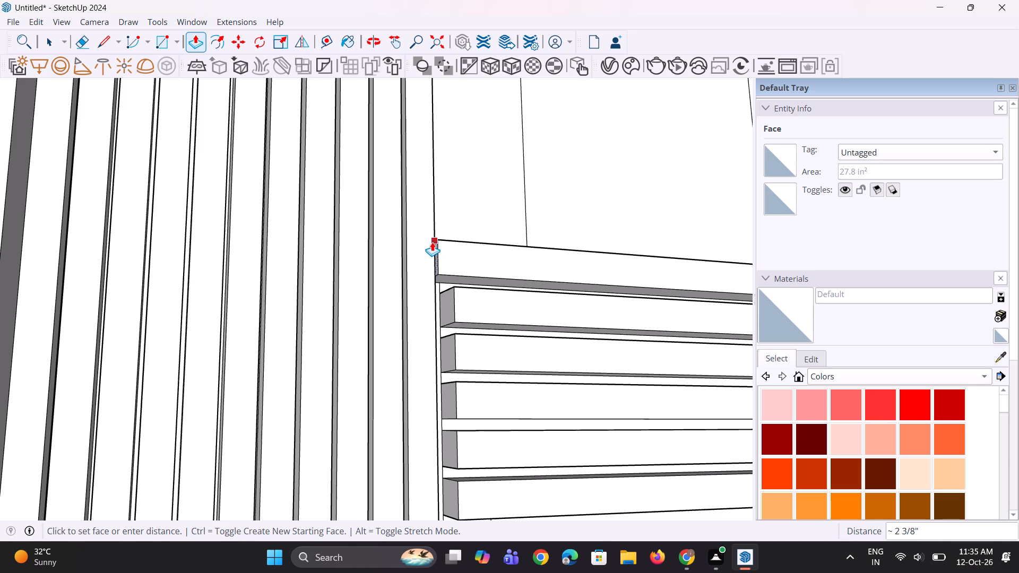
left_click(432, 242)
Extend the same end of the remaining five strips in the upper horizontal group to the adjacent vertical strip.
scroll(437, 317, "up", 3)
double_click(447, 308)
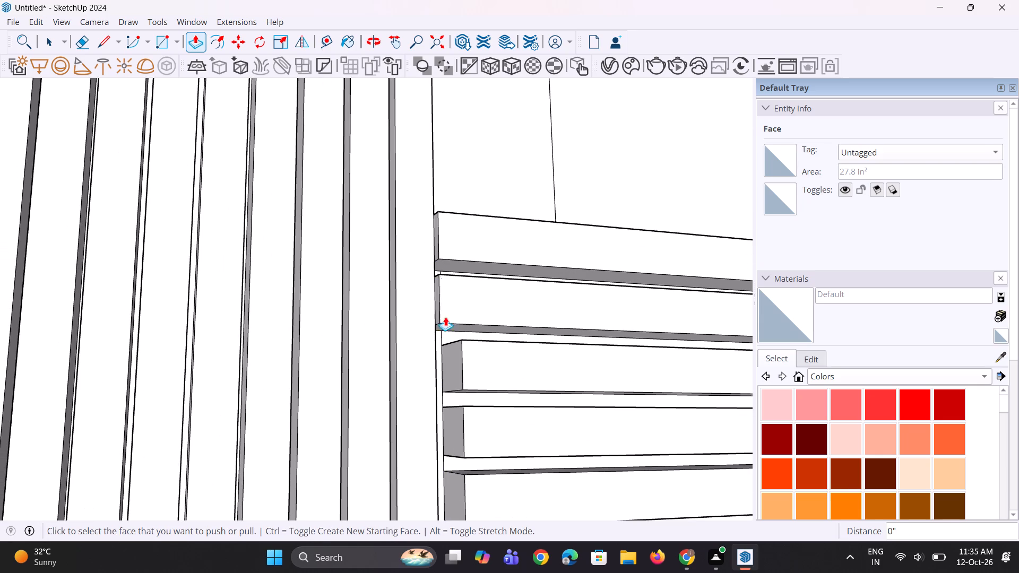
double_click(449, 357)
double_click(450, 415)
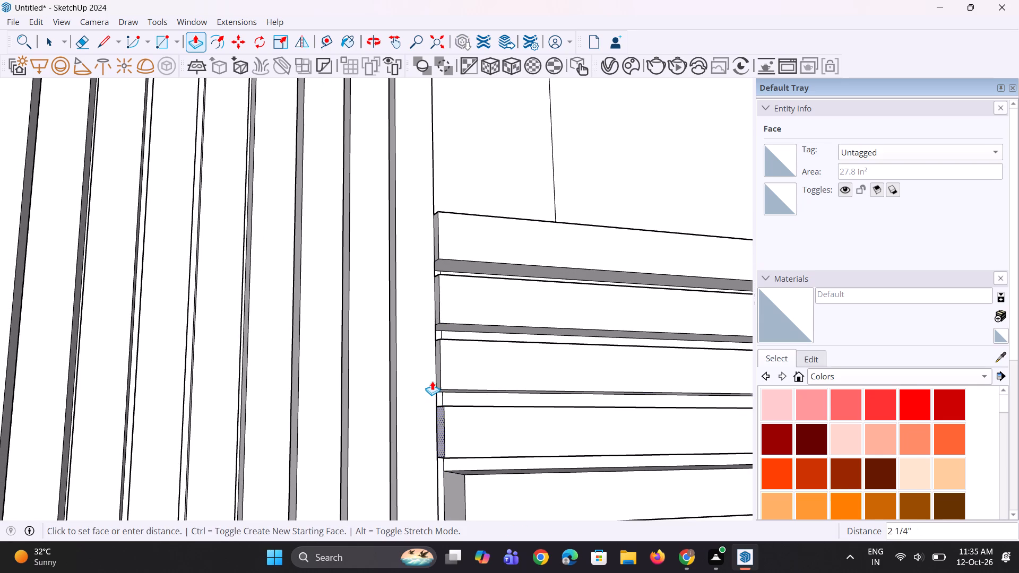
left_click(431, 175)
scroll(352, 287, "down", 10)
scroll(405, 389, "up", 5)
scroll(396, 348, "up", 4)
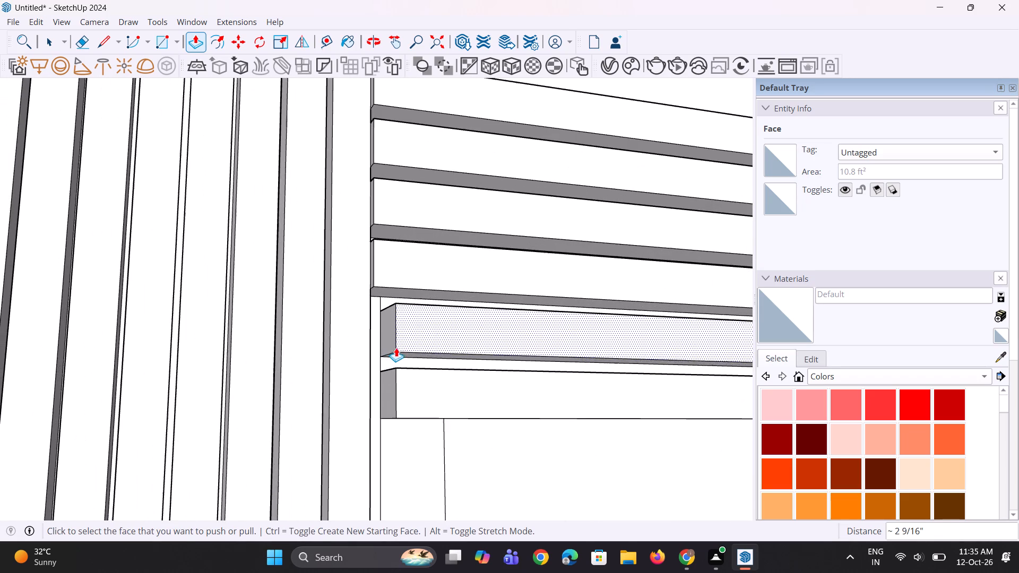
double_click(389, 338)
double_click(390, 393)
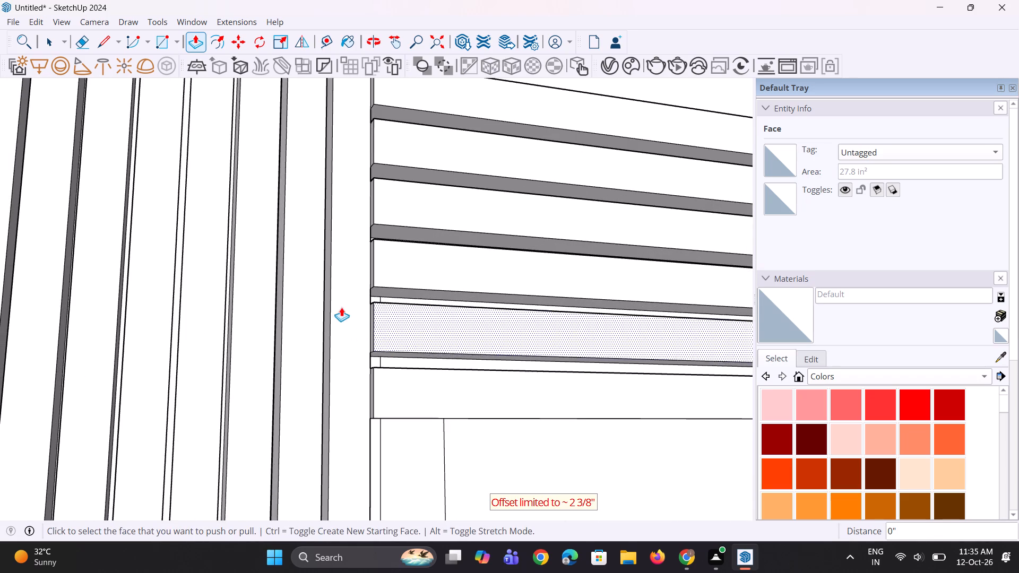
Repeat the Push/Pull on the end faces of all six strips in the lower horizontal group, towards the adjacent vertical strip.
scroll(333, 302, "down", 20)
scroll(333, 302, "down", 6)
scroll(318, 370, "up", 4)
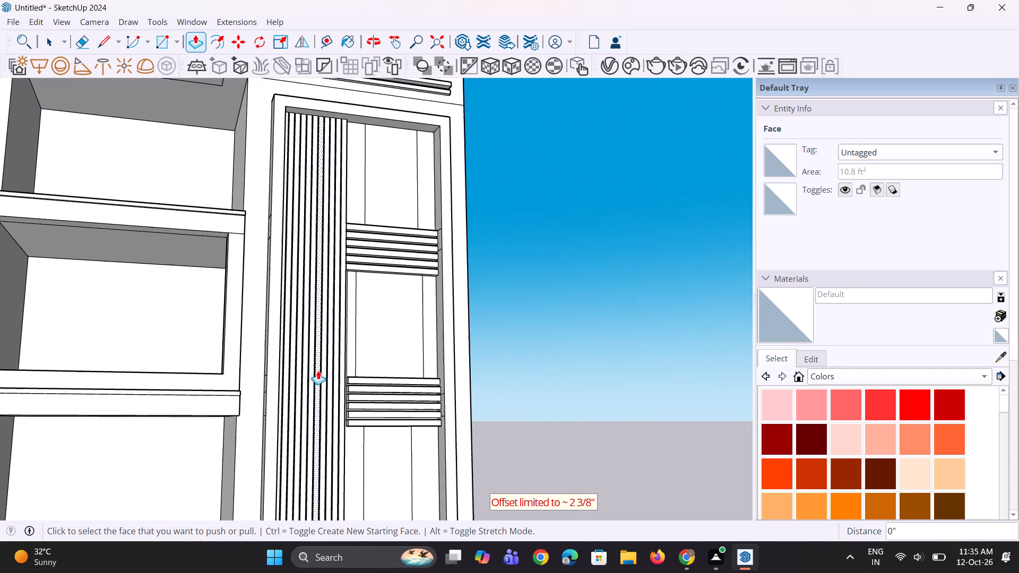
scroll(322, 376, "up", 15)
middle_click_drag(370, 403, 426, 403)
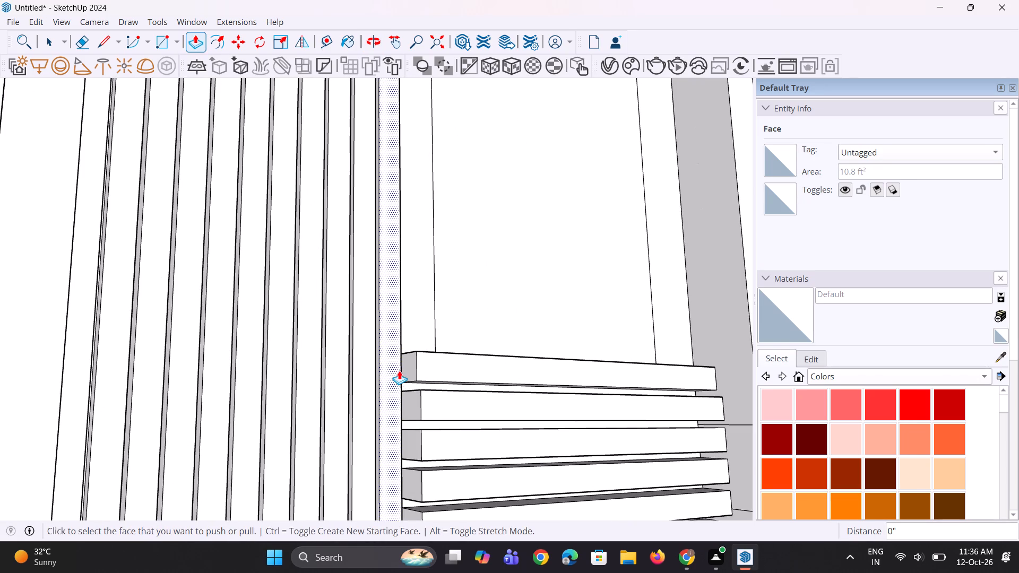
double_click(404, 370)
double_click(409, 409)
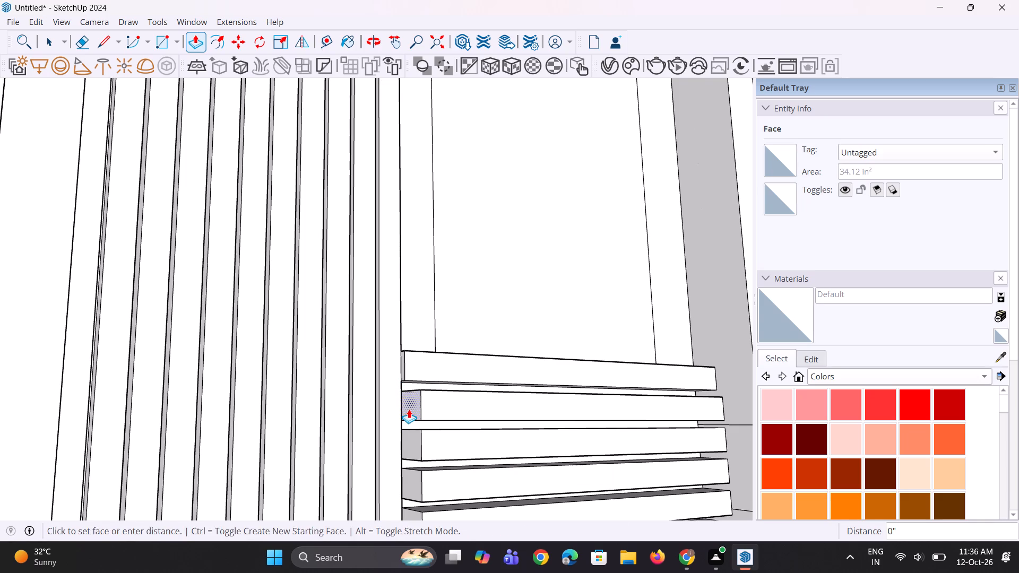
scroll(367, 314, "down", 5)
scroll(395, 445, "up", 4)
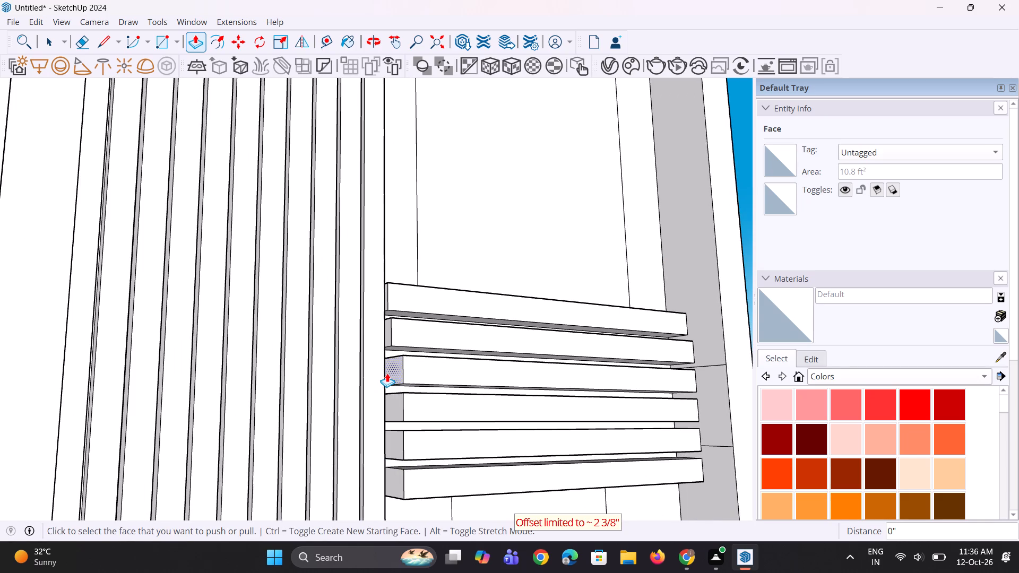
double_click(387, 373)
double_click(391, 401)
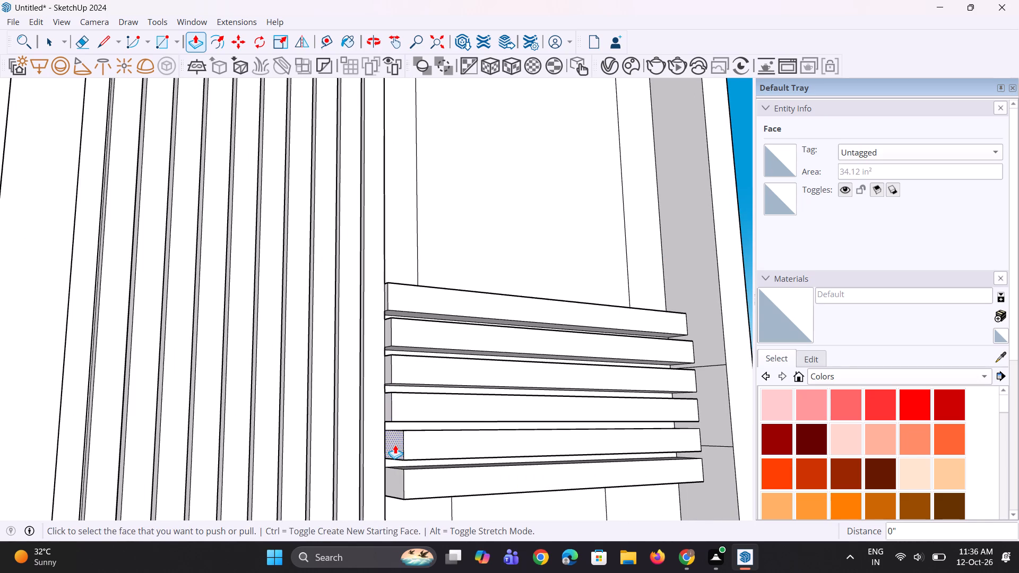
double_click(395, 445)
double_click(395, 479)
Examine both horizontal strip groups where their ends meet the vertical strips and the opposite side of the recessed panel.
scroll(335, 435, "down", 5)
middle_click_drag(488, 416, 348, 422)
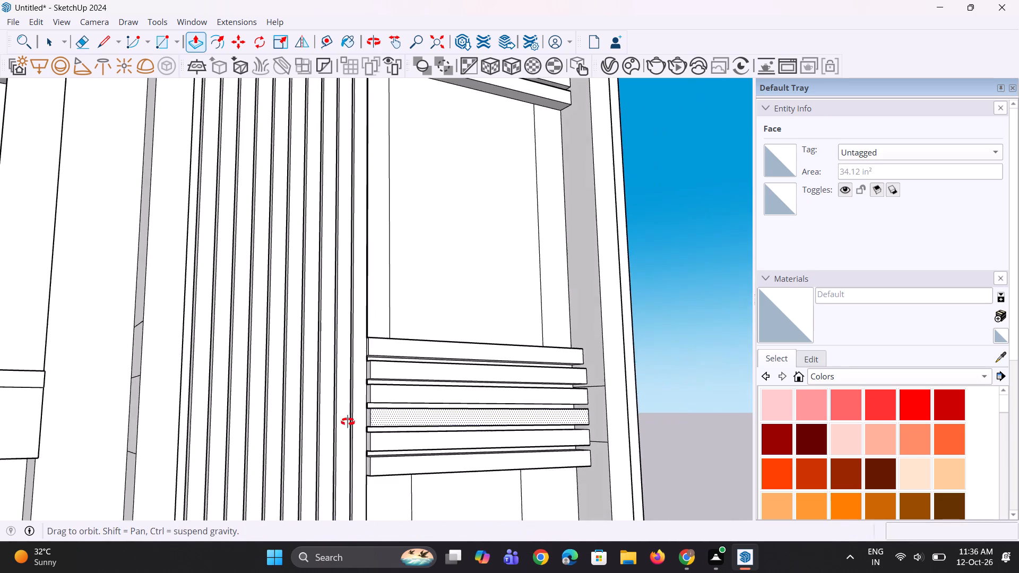
middle_click_drag(348, 422, 219, 443)
scroll(249, 425, "down", 5)
middle_click_drag(289, 437, 335, 449)
key("space")
key("space")
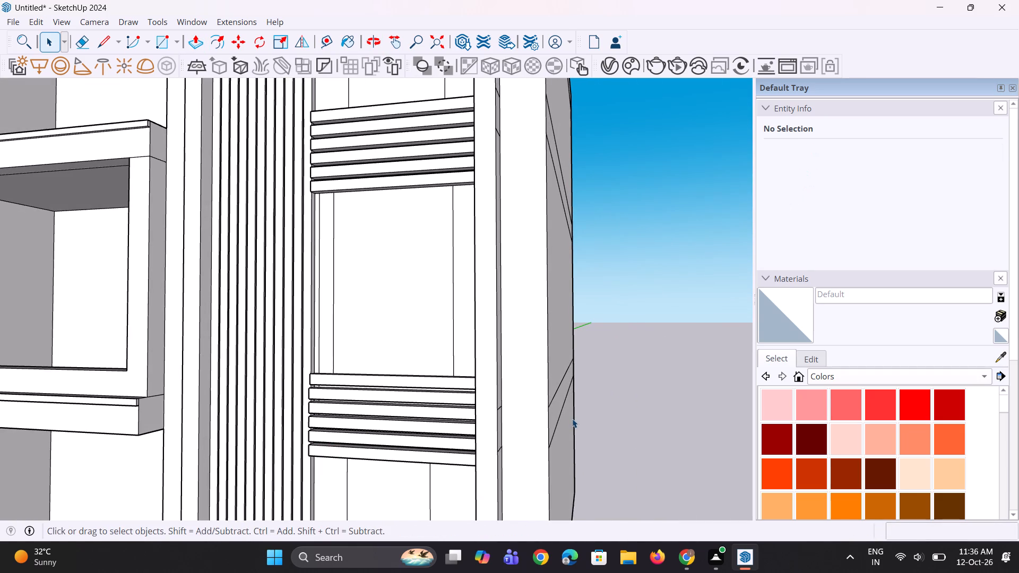
scroll(571, 392, "up", 1)
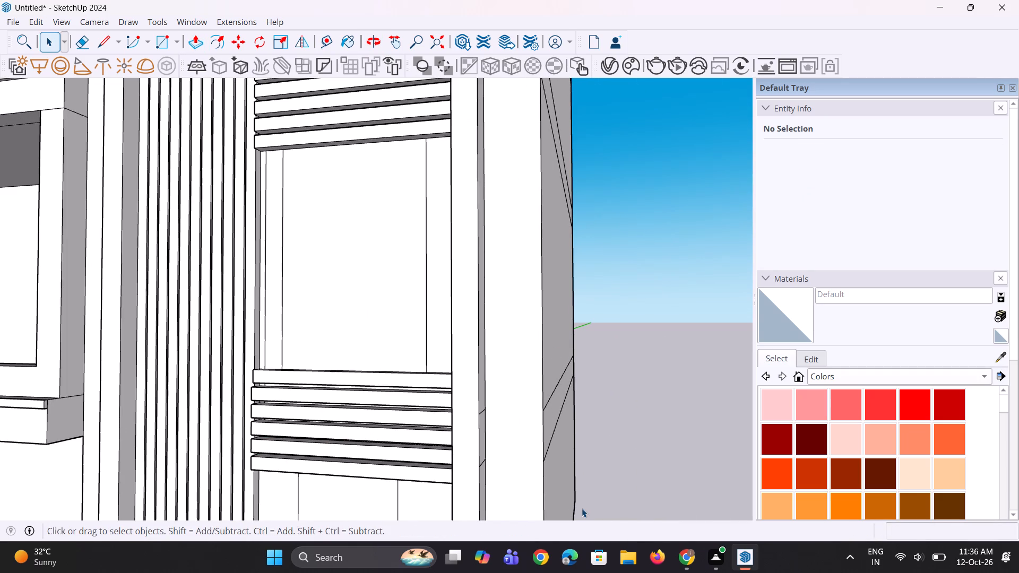
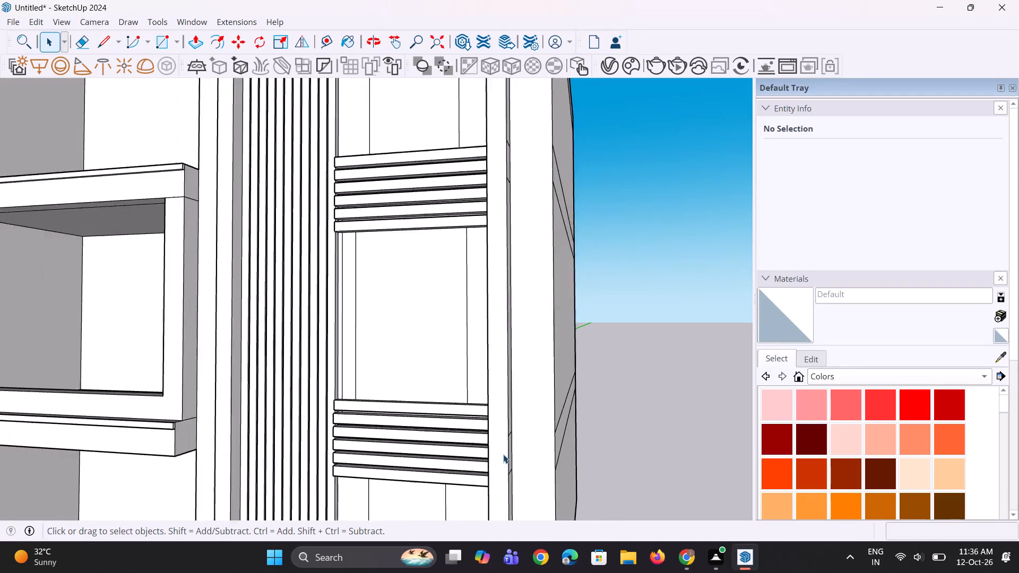
Erase the stray horizontal lines beside the upper slats on the projecting frame's outer side face, away from the balconies.
scroll(475, 438, "down", 3)
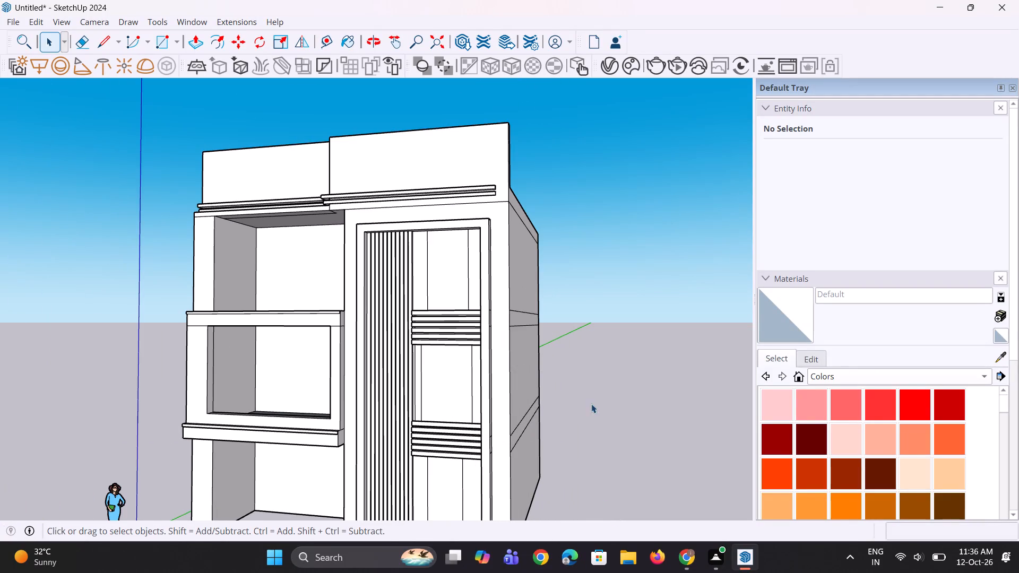
scroll(494, 264, "down", 3)
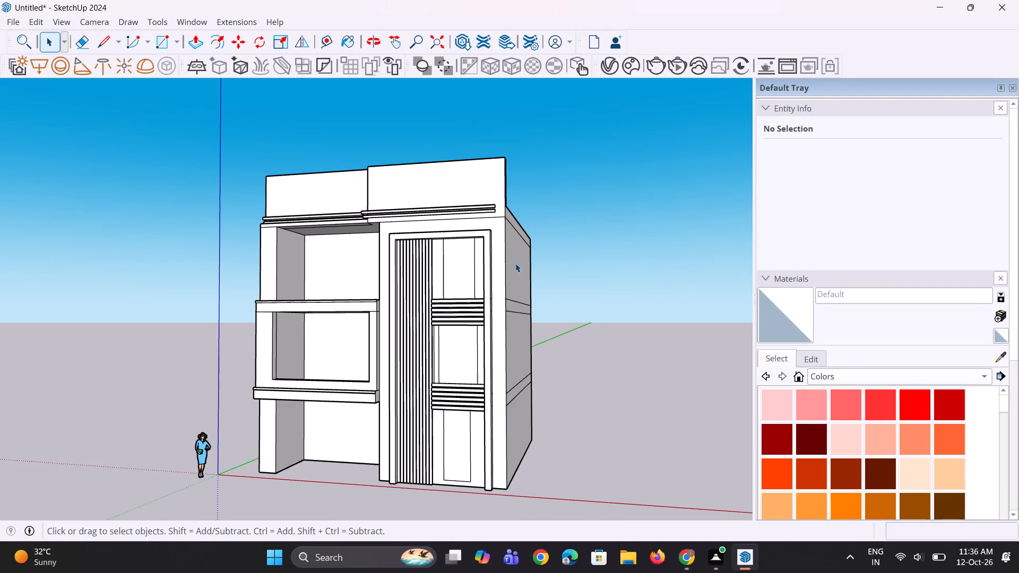
middle_click_drag(530, 285, 472, 296)
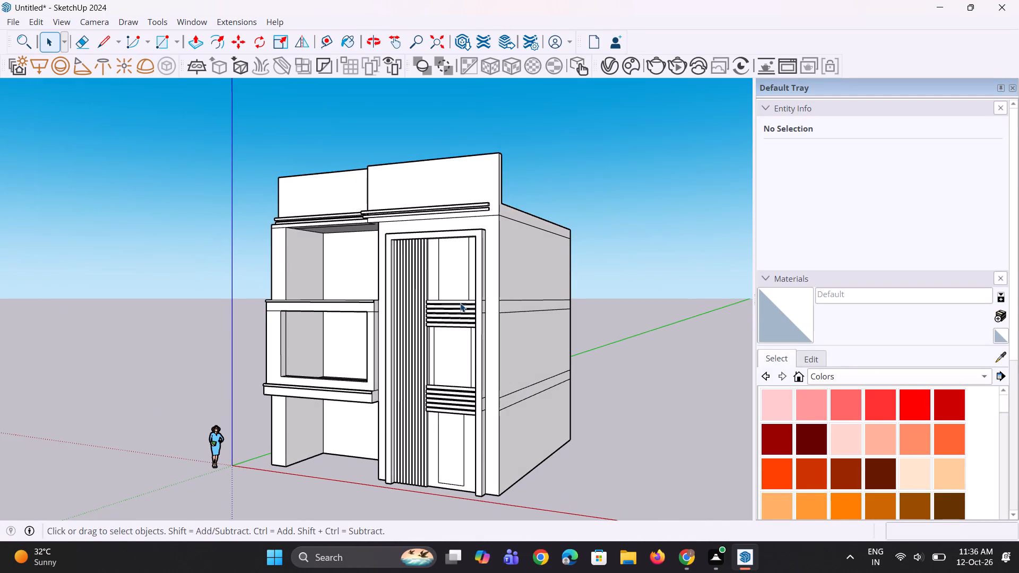
scroll(435, 316, "up", 8)
scroll(516, 307, "up", 3)
middle_click_drag(529, 321, 421, 358)
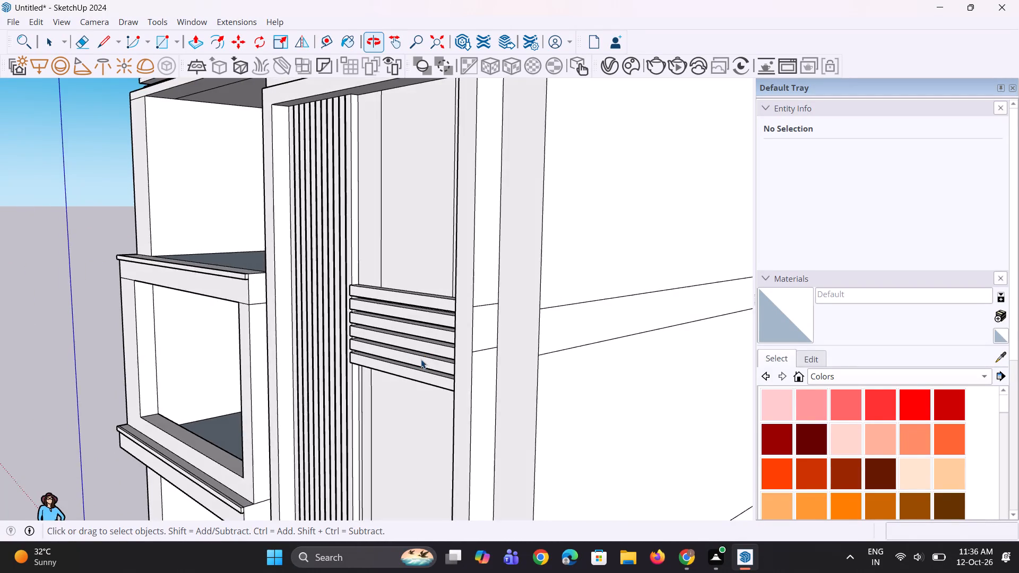
scroll(455, 390, "up", 3)
key("e")
left_click(497, 273)
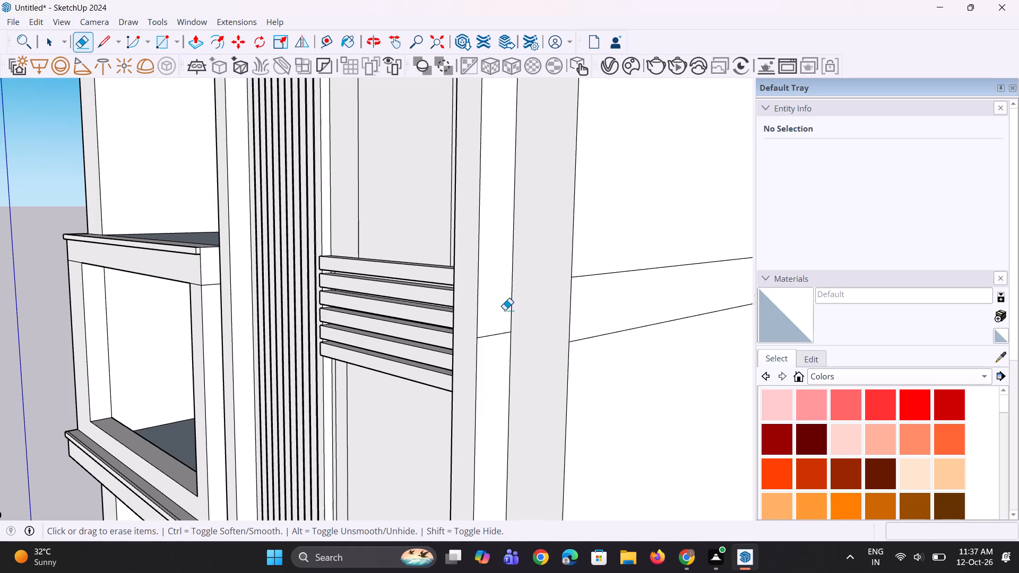
left_click(502, 336)
scroll(464, 293, "down", 10)
scroll(488, 311, "up", 3)
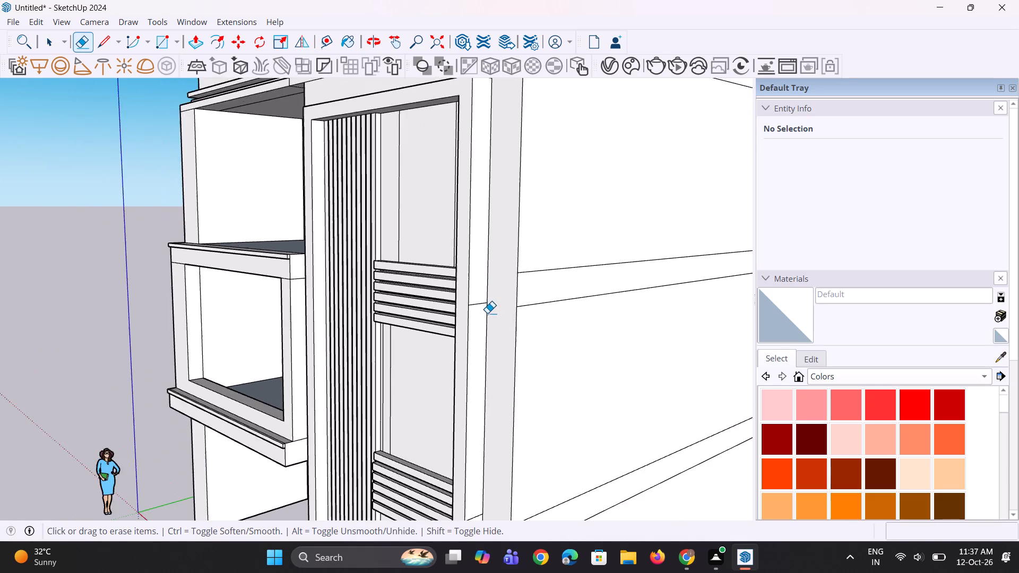
scroll(487, 313, "up", 4)
left_click(478, 300)
Erase the two stray horizontal lines beside the lower slats on the same outer side face of the frame.
scroll(464, 253, "down", 8)
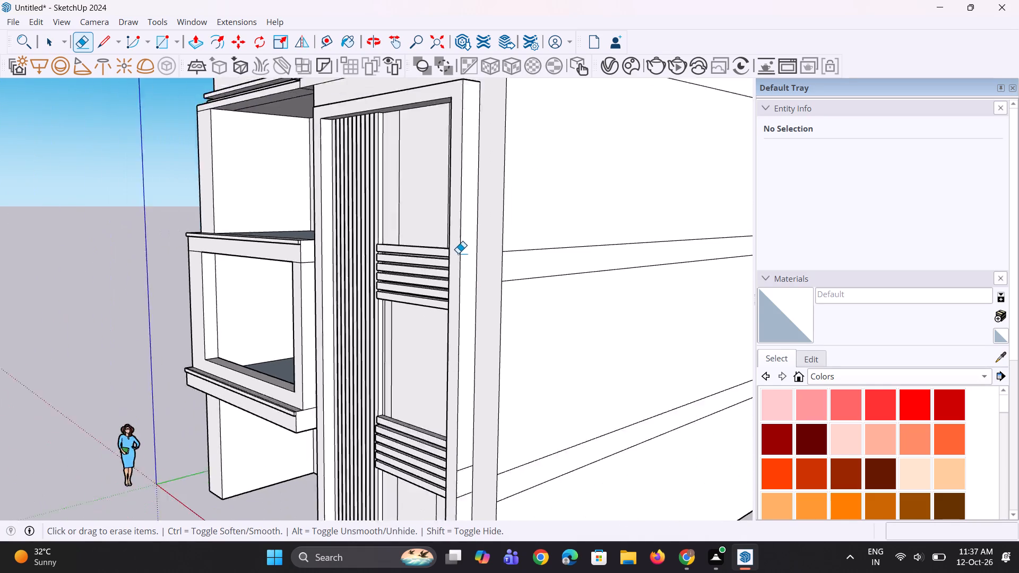
scroll(458, 253, "down", 6)
scroll(441, 406, "up", 14)
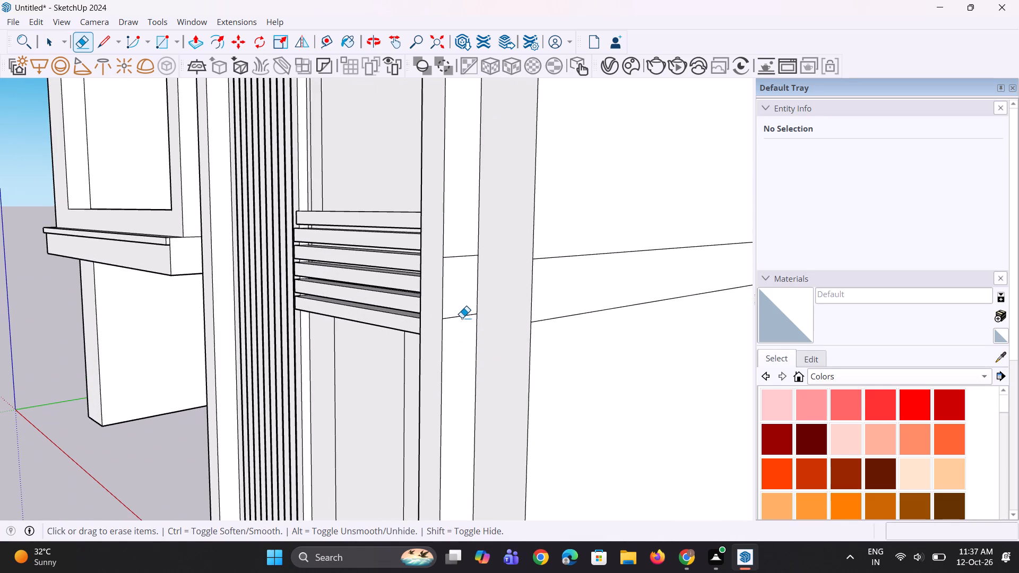
left_click(460, 318)
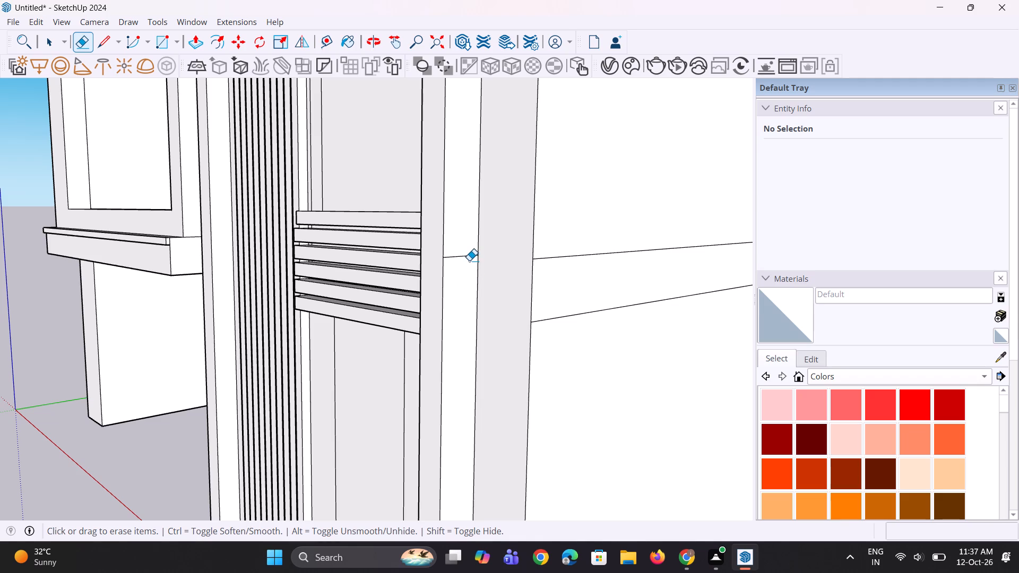
left_click(468, 258)
Push the frame's outer side face inward by about 2 1/2 inches.
middle_click_drag(473, 376, 496, 401)
key("p")
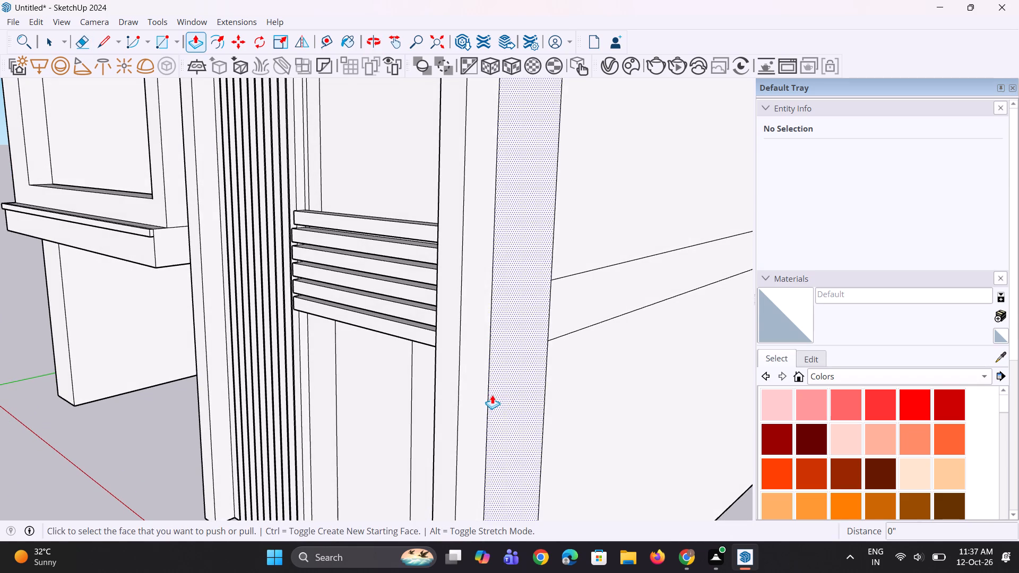
middle_click_drag(501, 424, 533, 438)
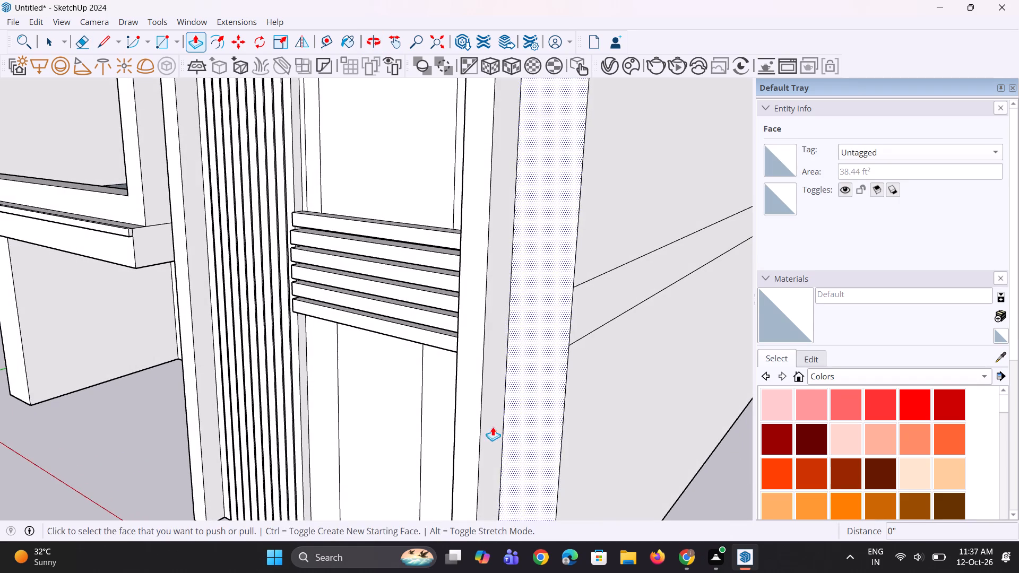
left_click(485, 419)
left_click(479, 411)
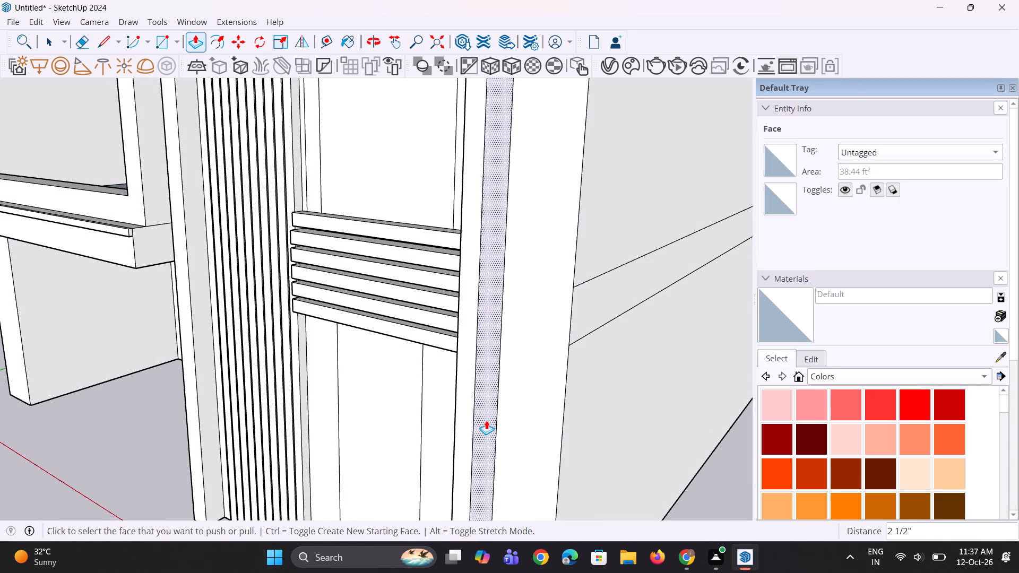
Push/Pull the top face of the projecting frame by about 11/16 inch.
scroll(489, 426, "down", 10)
scroll(447, 406, "down", 8)
middle_click_drag(364, 342, 482, 543)
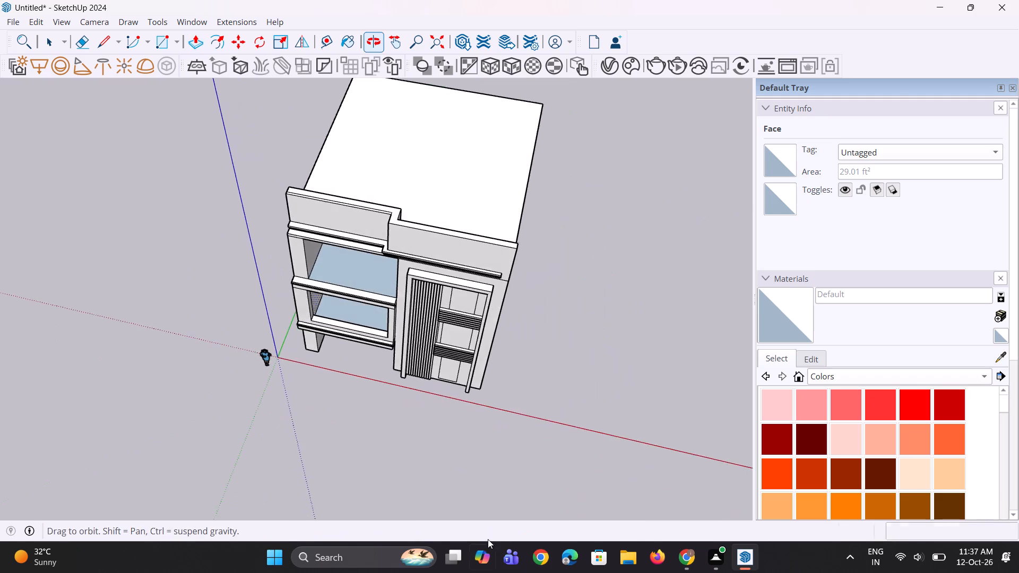
scroll(438, 341, "up", 8)
scroll(498, 211, "up", 2)
left_click(498, 210)
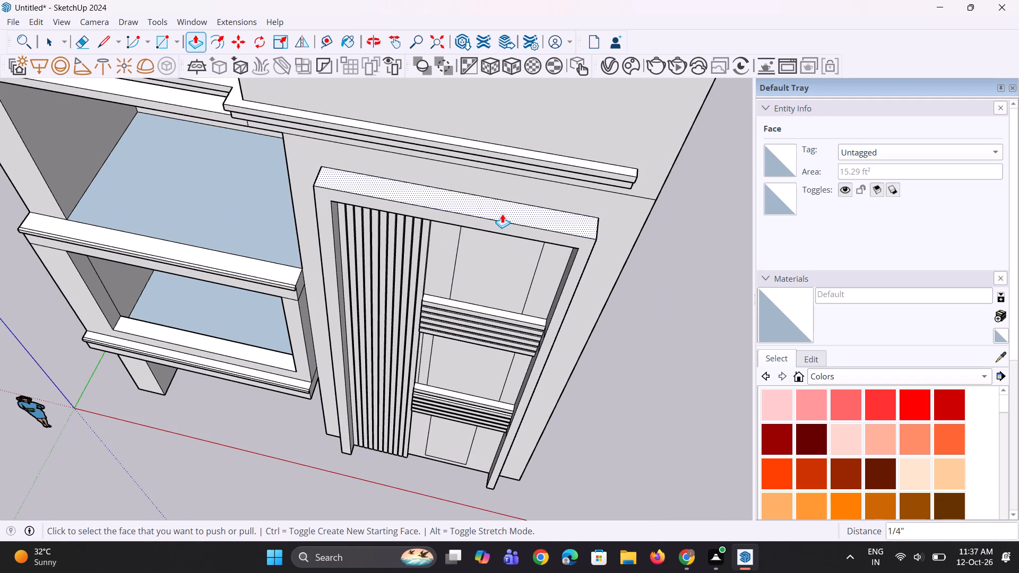
key("Escape")
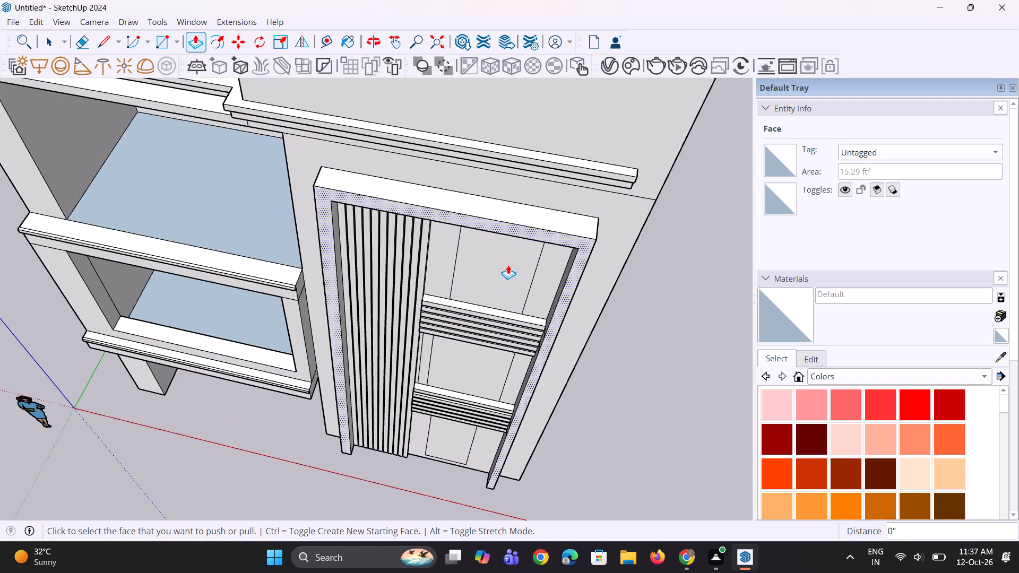
scroll(513, 282, "up", 1)
middle_click_drag(517, 282, 567, 235)
scroll(560, 138, "up", 3)
left_click(560, 138)
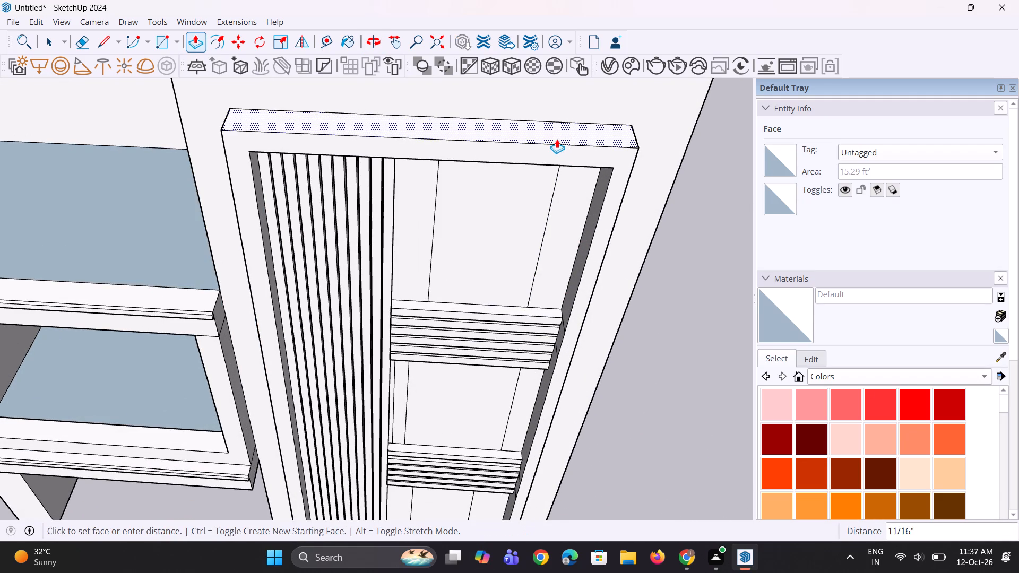
left_click(556, 140)
Erase all the stray horizontal lines on the frame's side face nearest the balconies, at both floor levels.
middle_click_drag(362, 305, 656, 269)
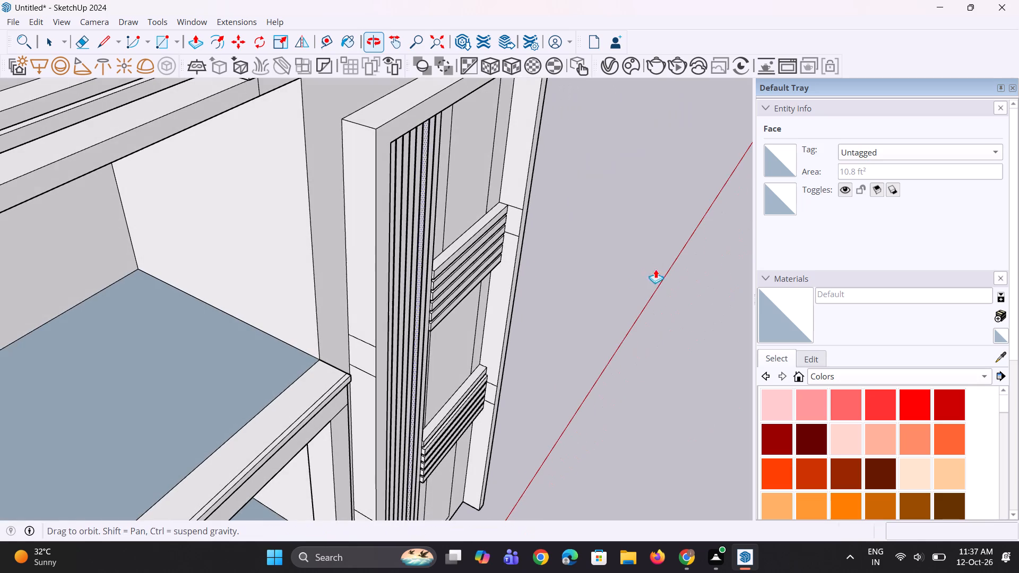
key("e")
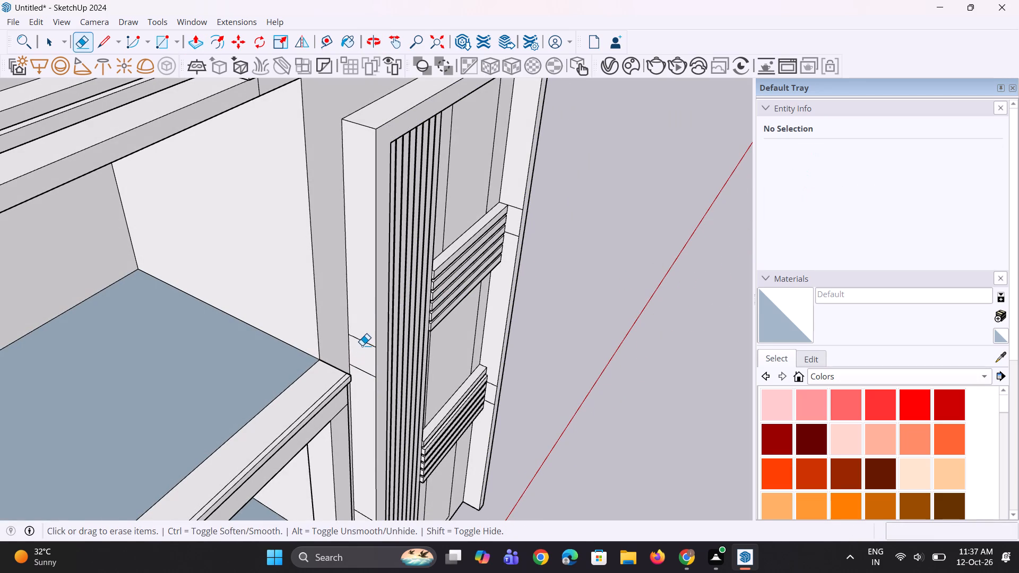
left_click(369, 344)
left_click(369, 374)
scroll(360, 309, "down", 6)
scroll(379, 495, "up", 5)
scroll(342, 445, "up", 10)
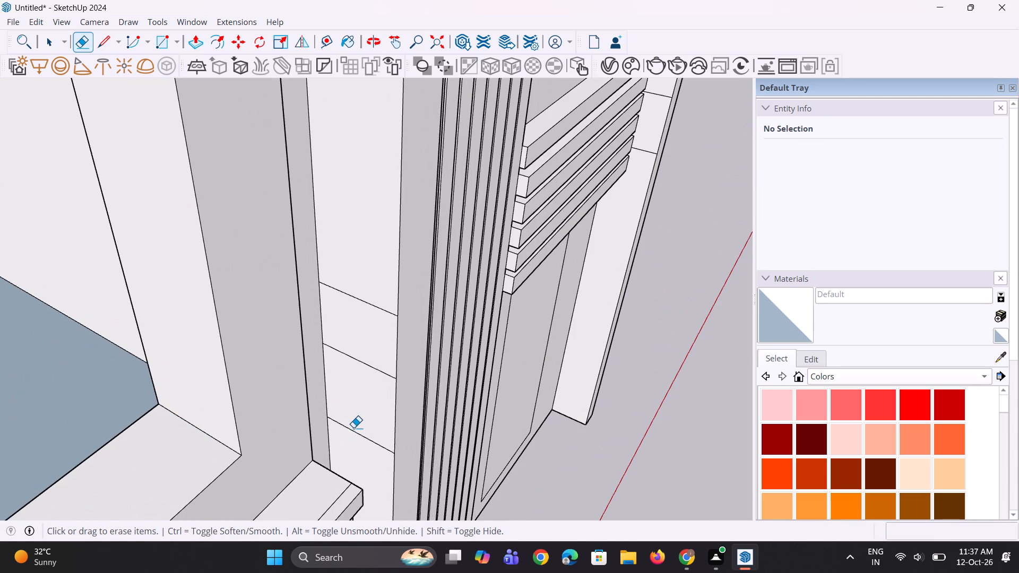
left_click(357, 434)
left_click(369, 366)
left_click(380, 310)
Push the frame's balcony-side face inward by about 1 9/16 inches.
key("p")
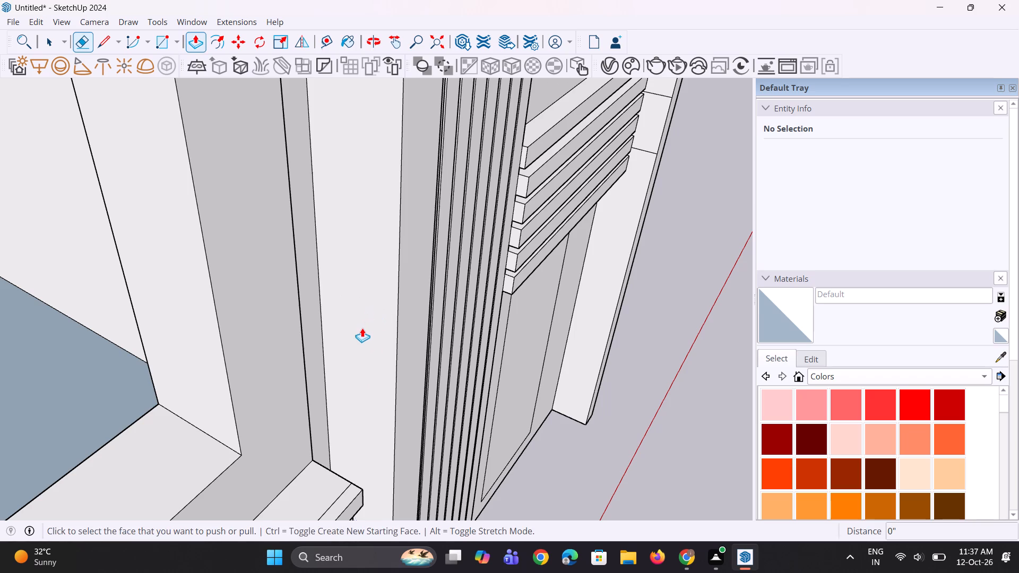
left_click(362, 329)
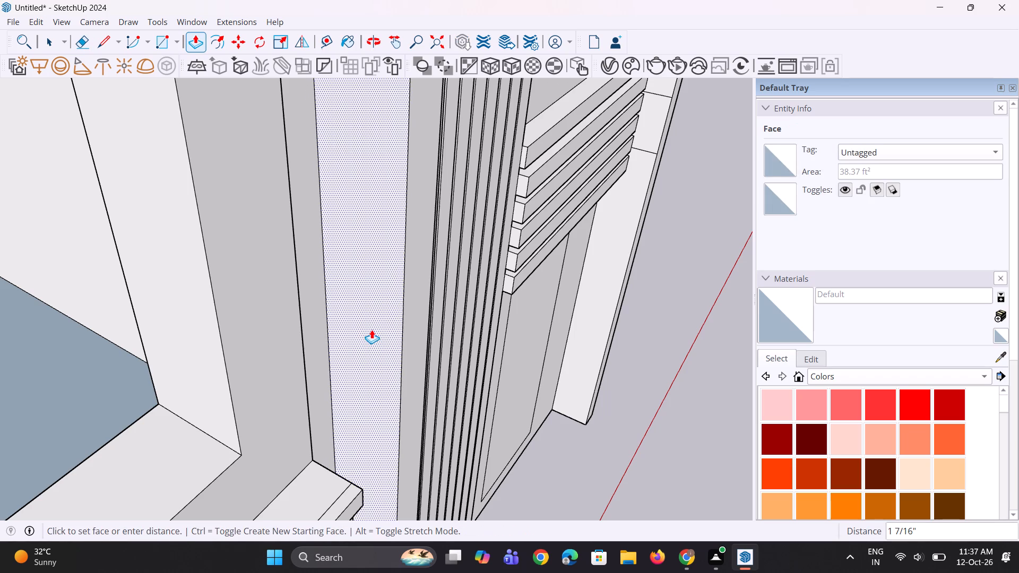
left_click(372, 329)
scroll(343, 360, "down", 7)
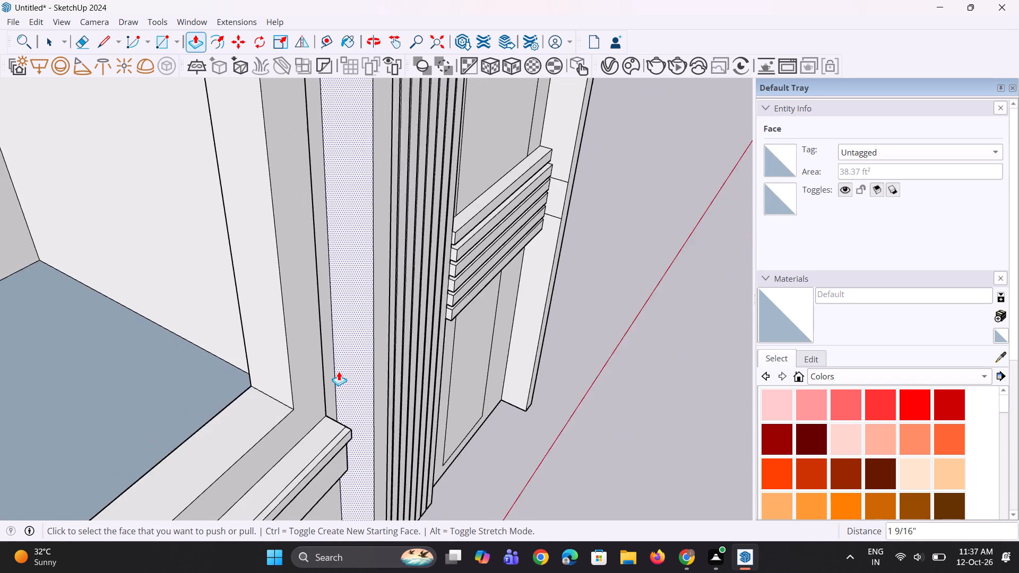
scroll(339, 371, "down", 5)
key("space")
key("space")
key("space")
left_click(555, 345)
Push the top face of the projecting frame down by about 1 1/2 inches.
middle_click_drag(577, 447, 163, 372)
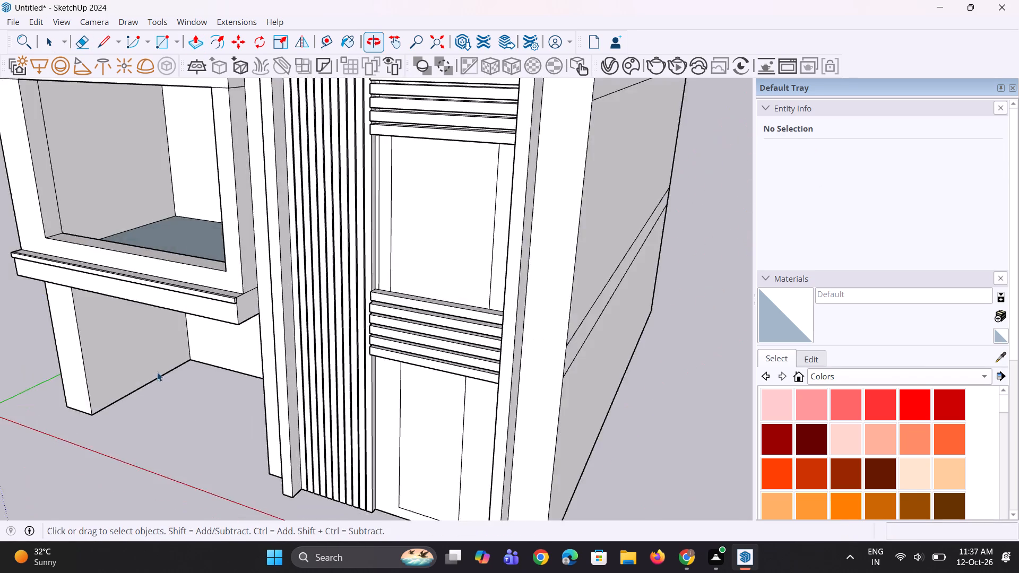
scroll(157, 372, "down", 5)
scroll(246, 382, "down", 5)
middle_click_drag(254, 355, 394, 217)
scroll(260, 236, "up", 3)
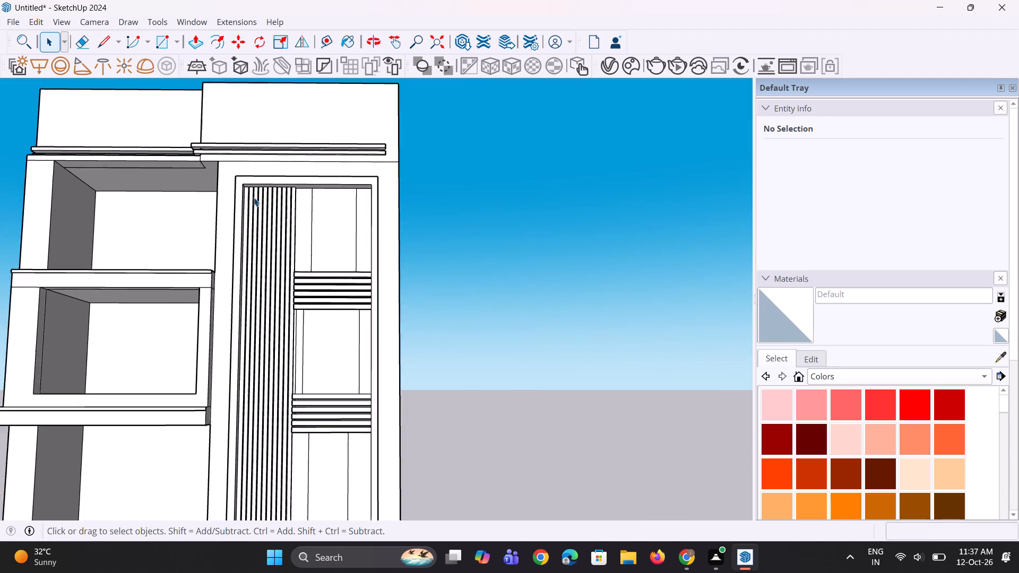
scroll(254, 197, "up", 9)
middle_click_drag(262, 178, 263, 442)
scroll(262, 234, "down", 1)
scroll(280, 263, "up", 1)
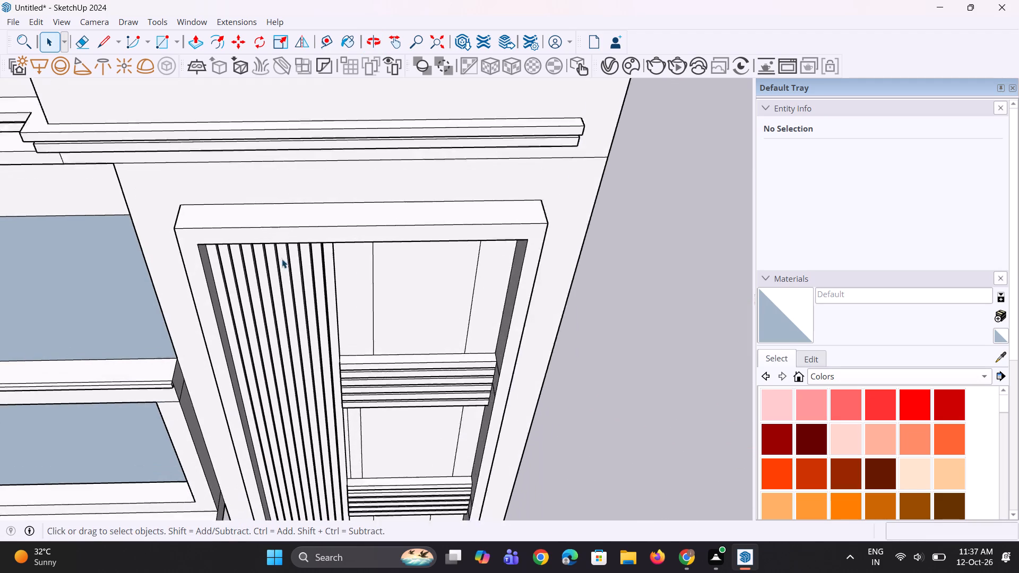
scroll(282, 259, "up", 1)
key("p")
left_click(356, 214)
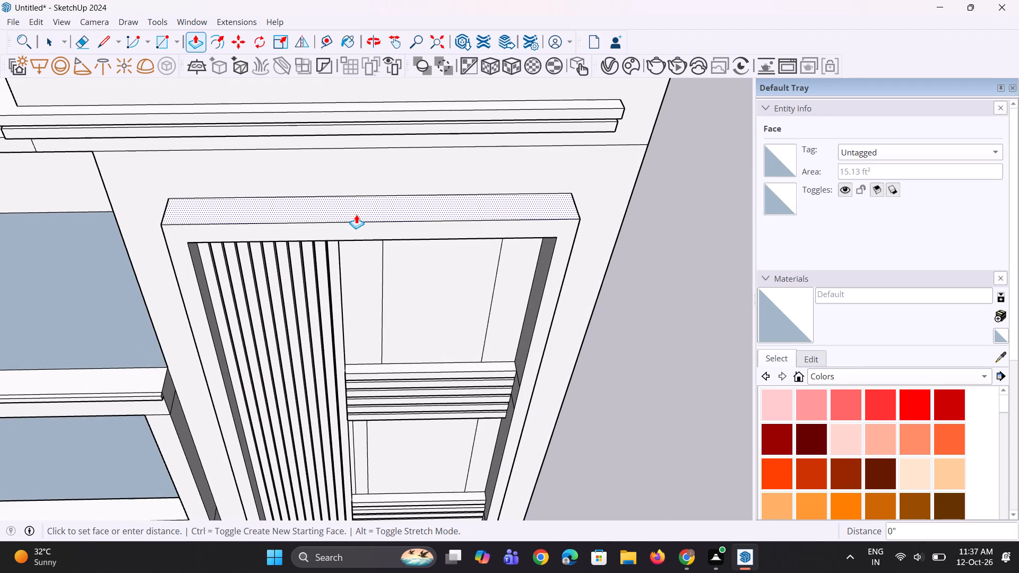
left_click(357, 218)
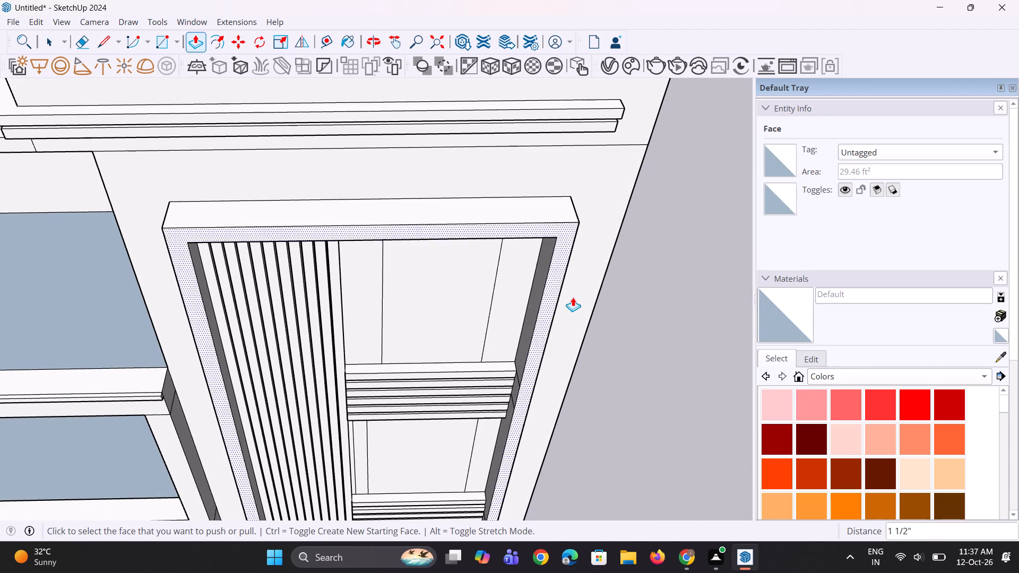
key("space")
key("space")
key("space")
left_click(634, 328)
Examine the projecting frame, slats and balconies from the front of the building.
middle_click_drag(421, 314, 407, 297)
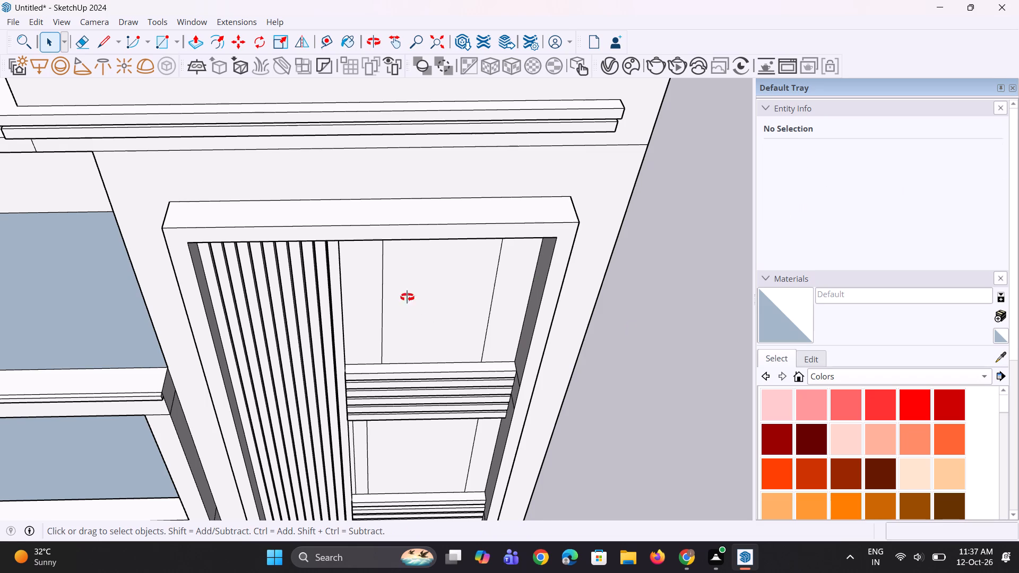
middle_click_drag(407, 297, 333, 183)
scroll(333, 179, "up", 1)
scroll(363, 125, "down", 12)
middle_click_drag(342, 346, 447, 317)
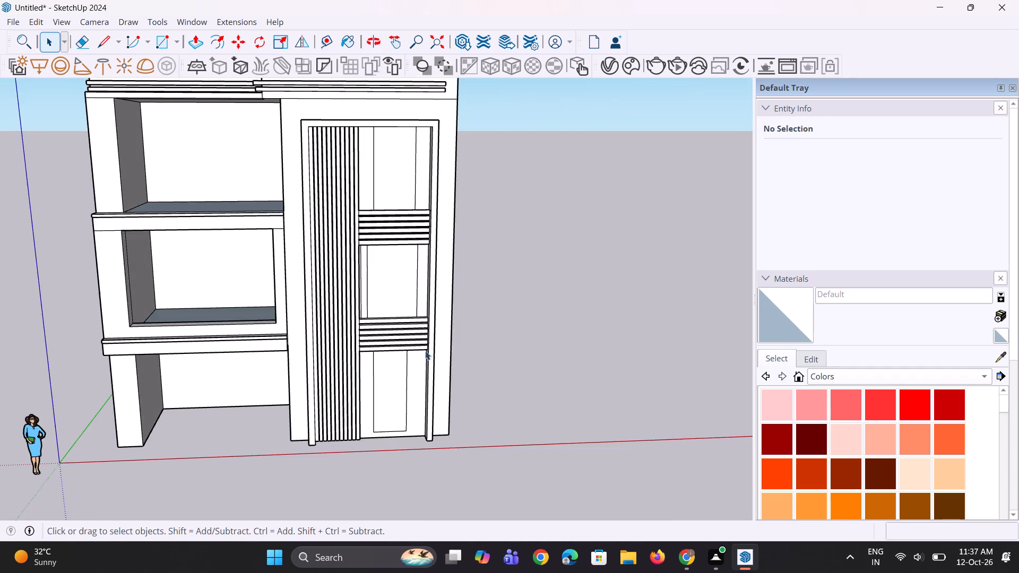
scroll(393, 369, "up", 4)
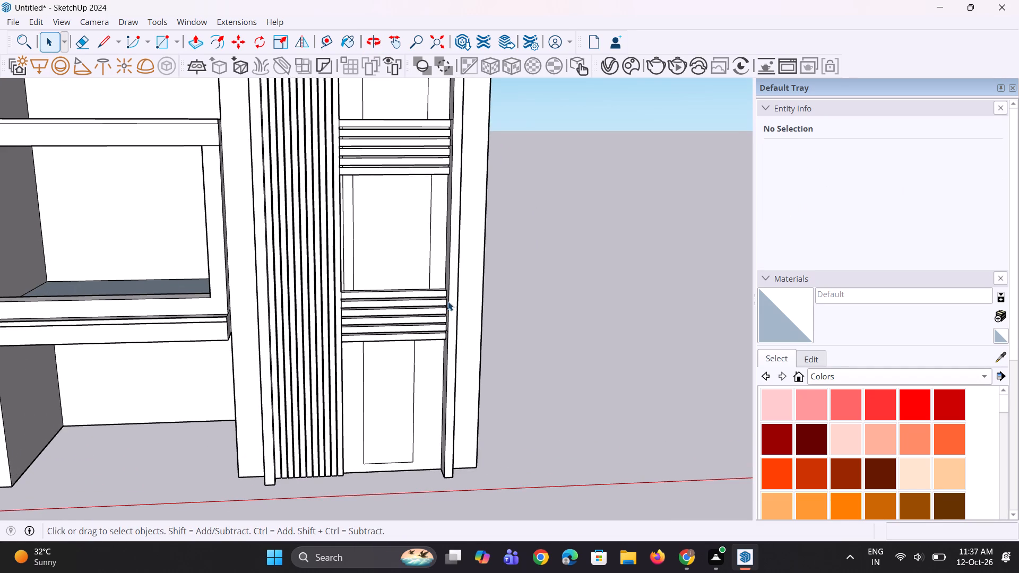
scroll(534, 299, "down", 9)
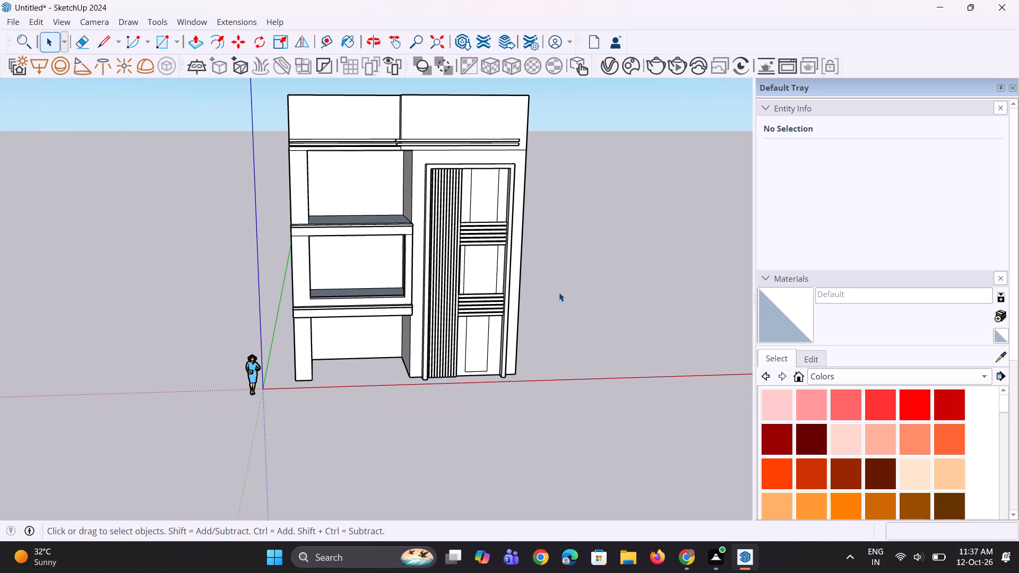
scroll(221, 212, "up", 2)
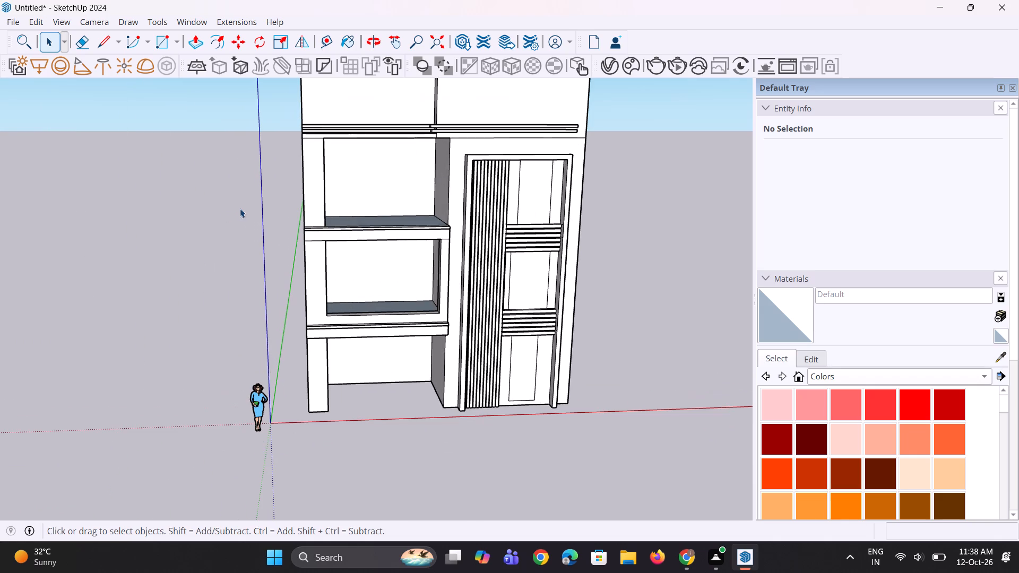
scroll(364, 279, "up", 1)
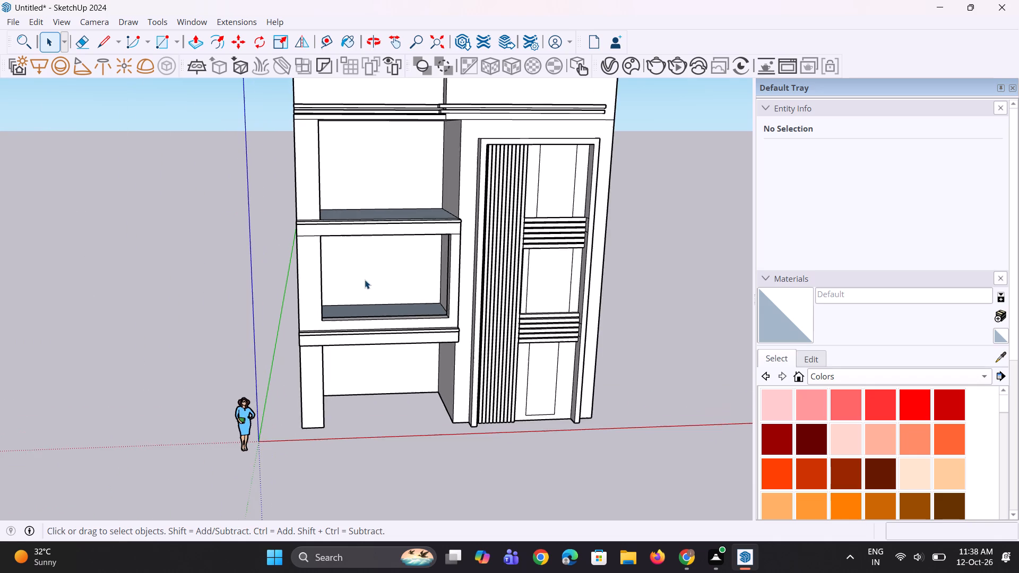
Pull the front frame's top inner face on the middle-floor balcony opening down by about 2 1/2 inches.
middle_click_drag(366, 280, 306, 170)
scroll(422, 248, "up", 4)
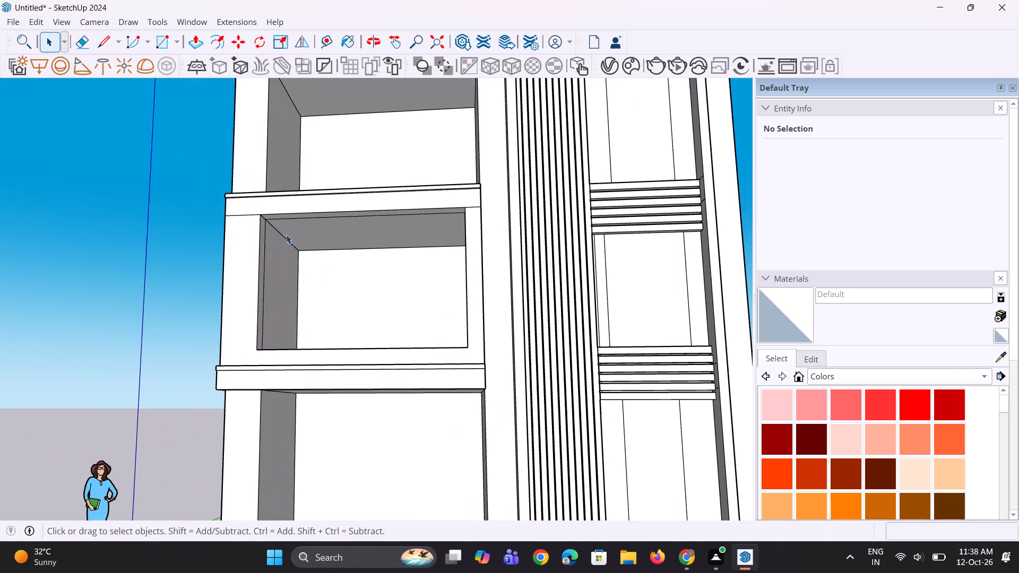
scroll(286, 234, "up", 2)
key("p")
scroll(283, 216, "up", 2)
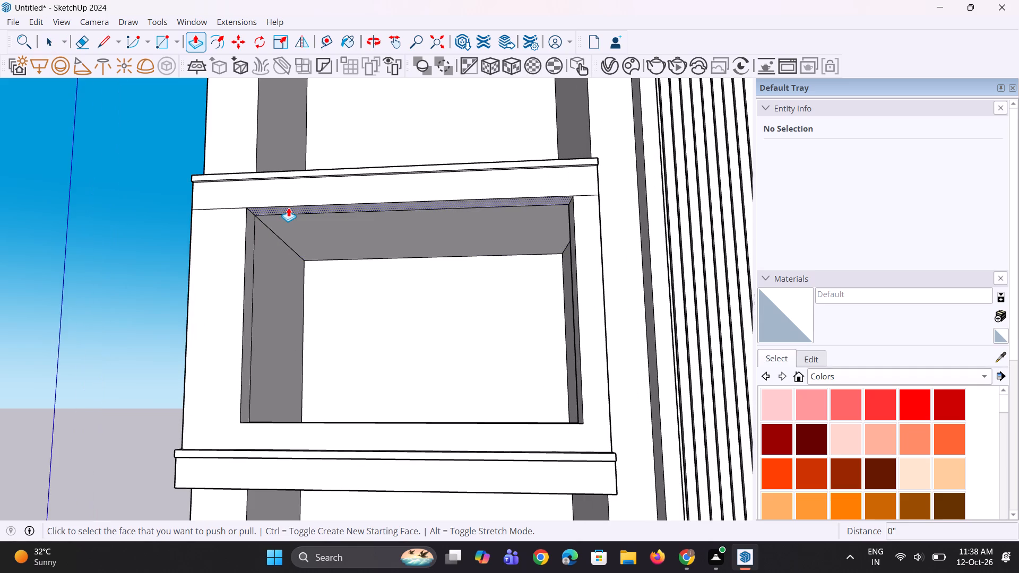
left_click(288, 207)
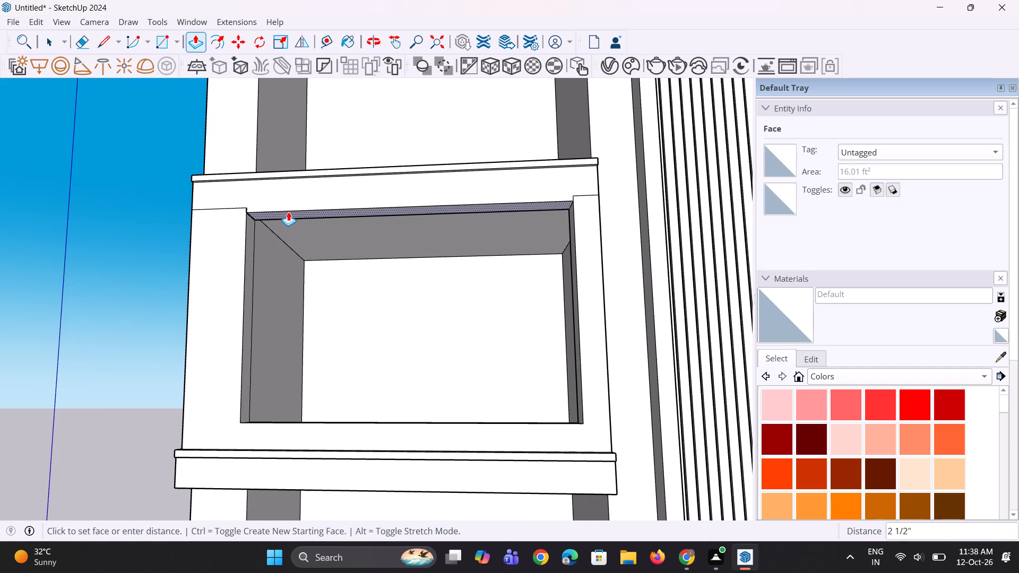
left_click(288, 212)
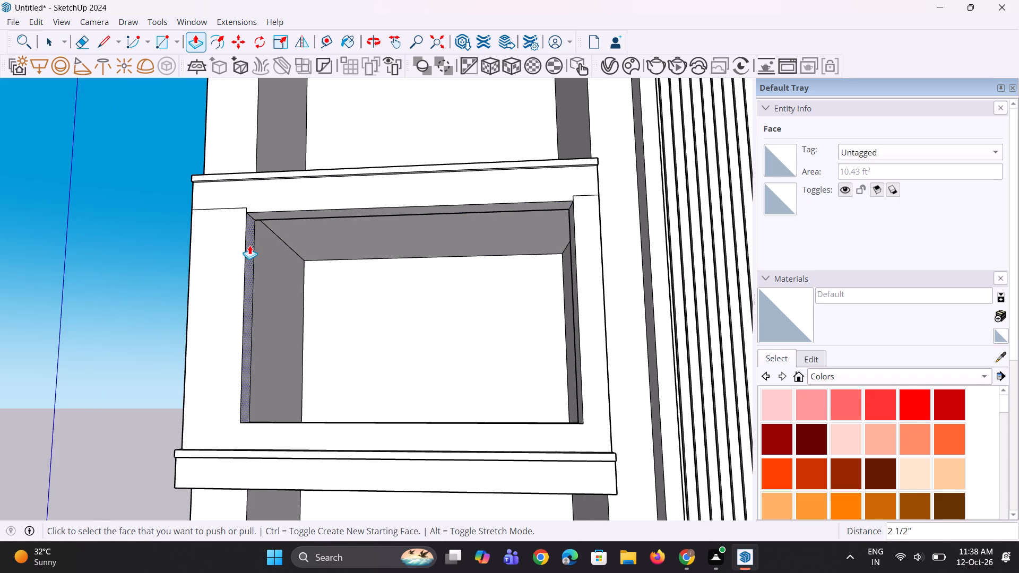
Erase the leftover lines at both upper corners of the middle balcony opening on the frame's front face.
middle_click_drag(264, 265, 235, 289)
scroll(231, 228, "up", 12)
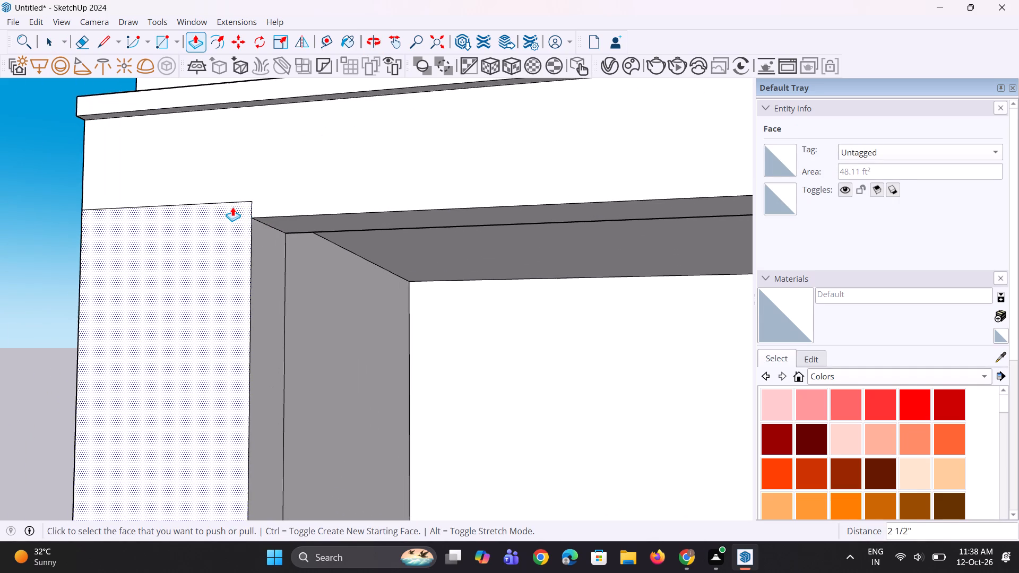
key("space")
key("e")
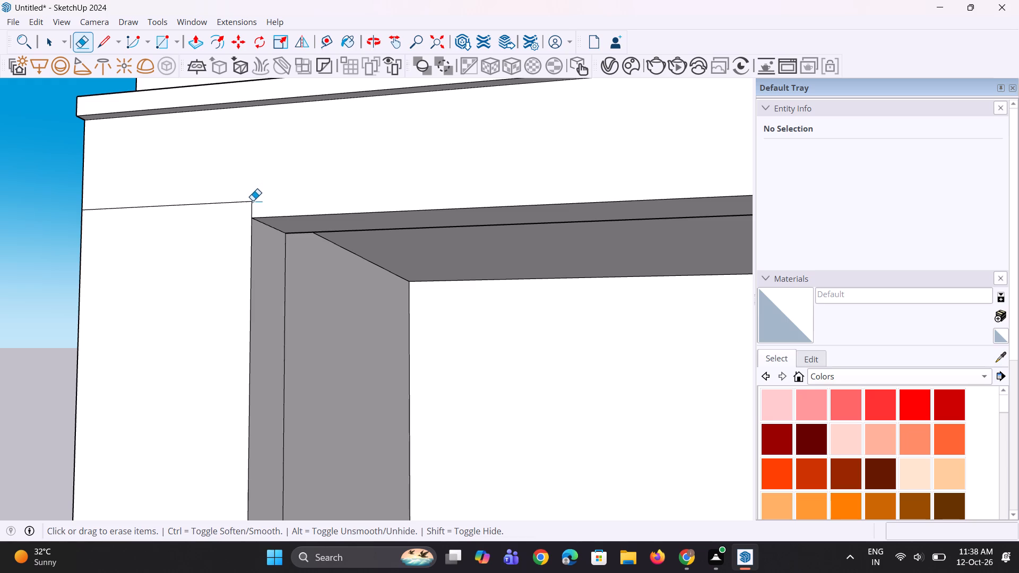
left_click(251, 205)
left_click(246, 203)
scroll(211, 232, "down", 6)
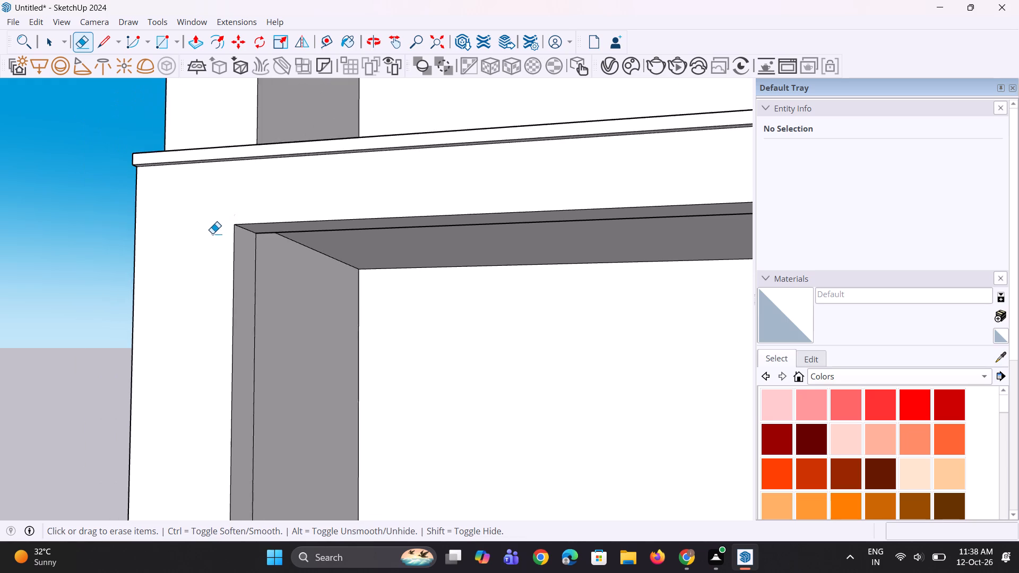
scroll(219, 229, "down", 10)
middle_click_drag(261, 303, 346, 303)
scroll(470, 233, "up", 3)
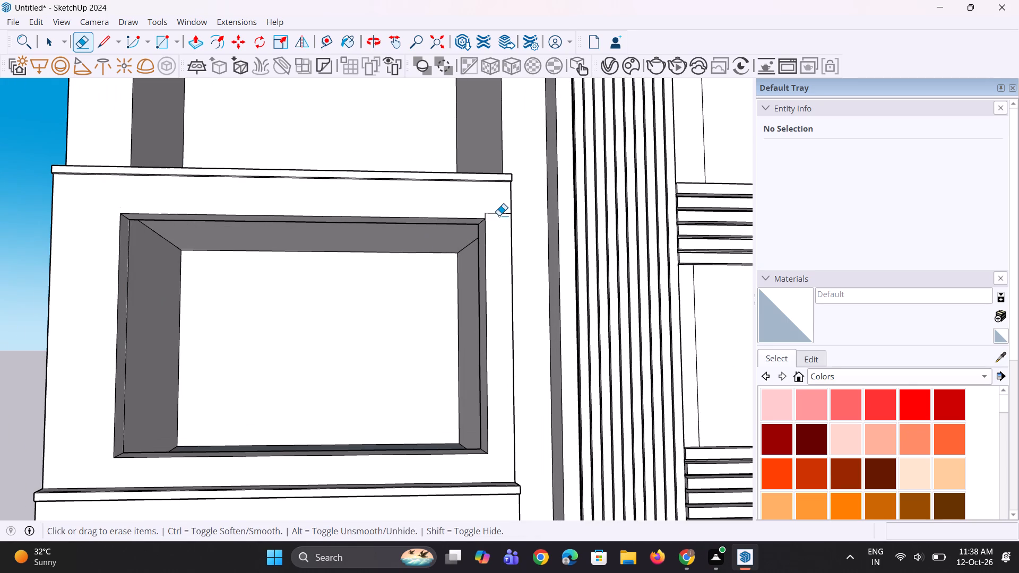
left_click(499, 215)
scroll(490, 225, "up", 3)
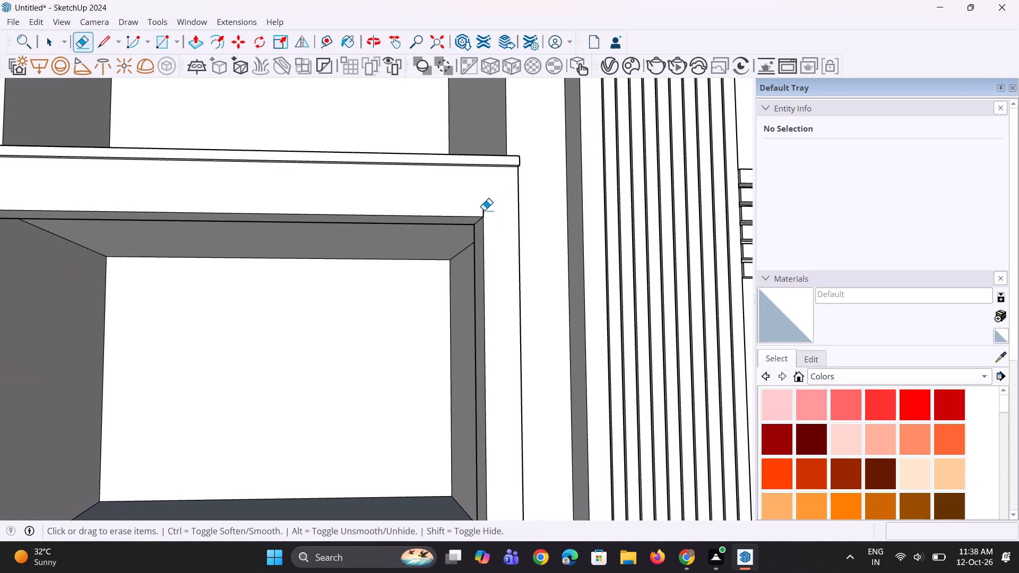
left_click(483, 210)
Pull the fin-side jamb face of the middle balcony frame into the opening by about 10 11/16 inches.
scroll(483, 210, "down", 9)
middle_click_drag(446, 334, 566, 424)
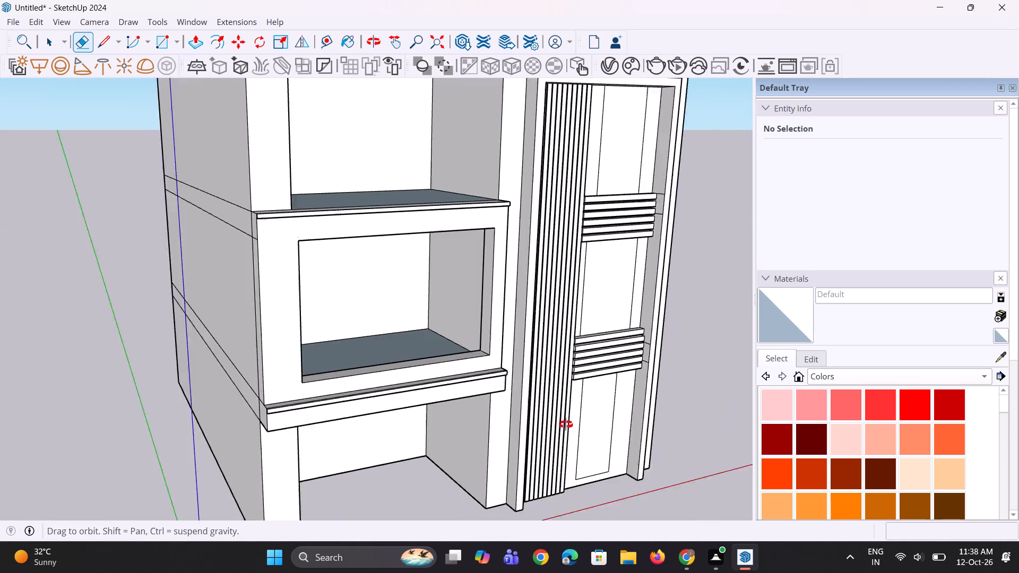
middle_click_drag(566, 424, 574, 421)
scroll(485, 283, "up", 6)
key("p")
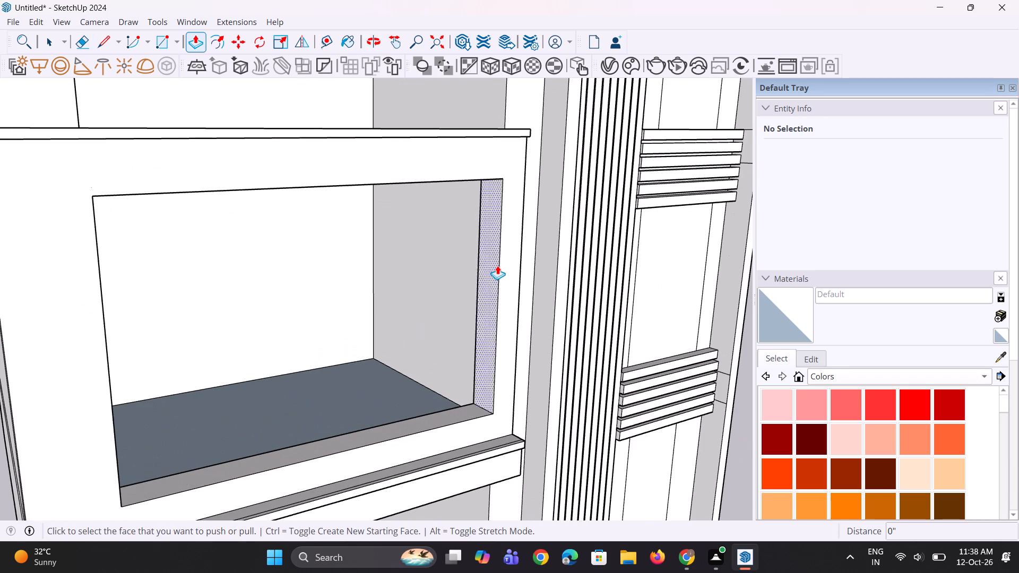
left_click(490, 265)
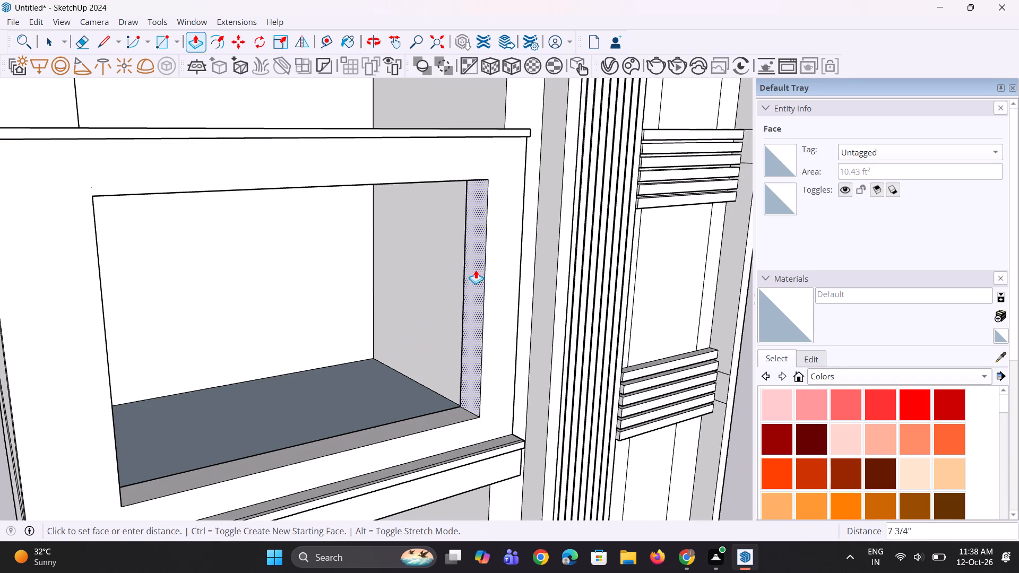
left_click(471, 271)
Examine the whole building's proportions from the front and side, including balconies, parapet and fin frame.
middle_click_drag(483, 322, 376, 348)
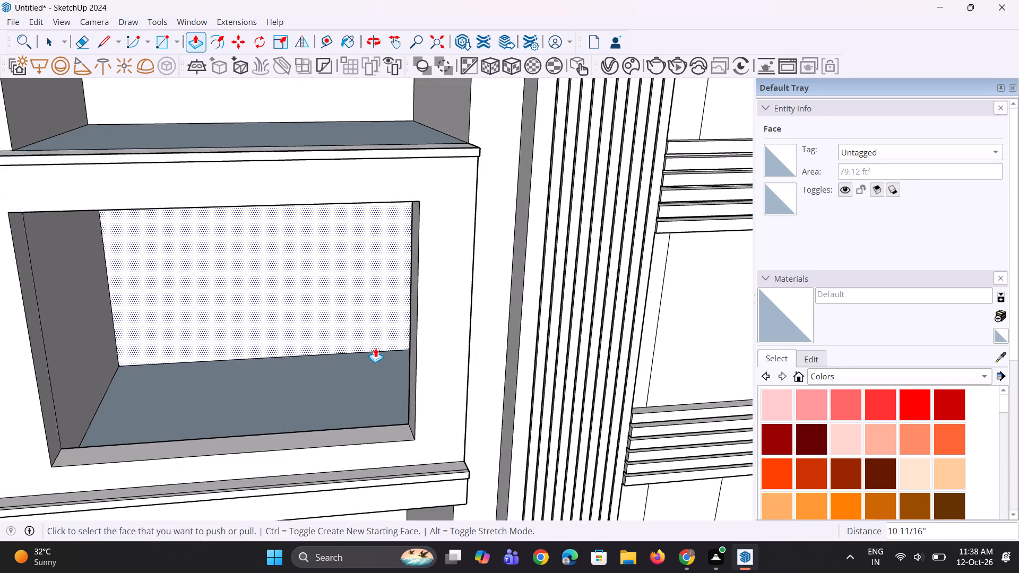
scroll(375, 345, "down", 6)
middle_click_drag(292, 407, 282, 386)
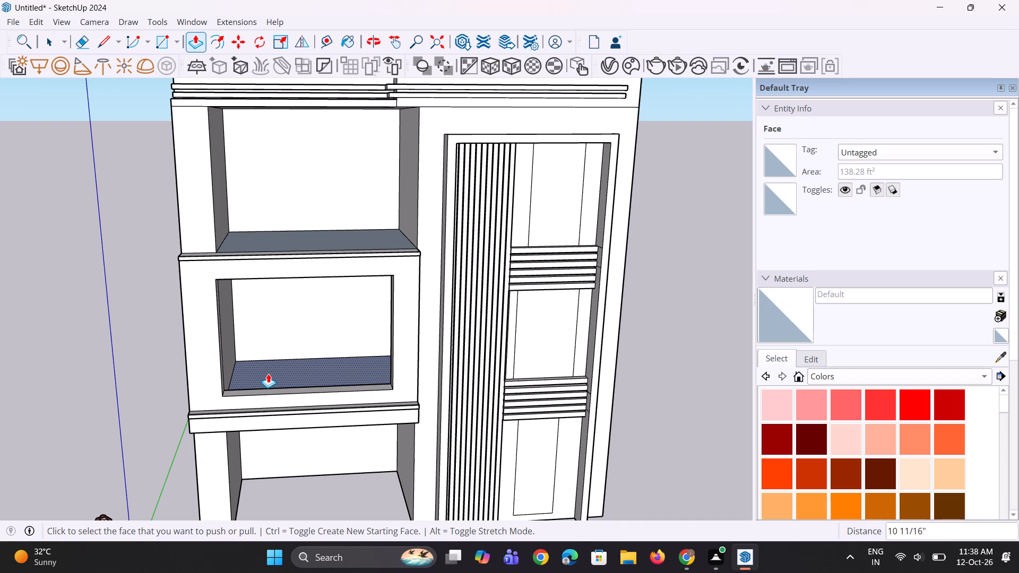
scroll(174, 443, "down", 3)
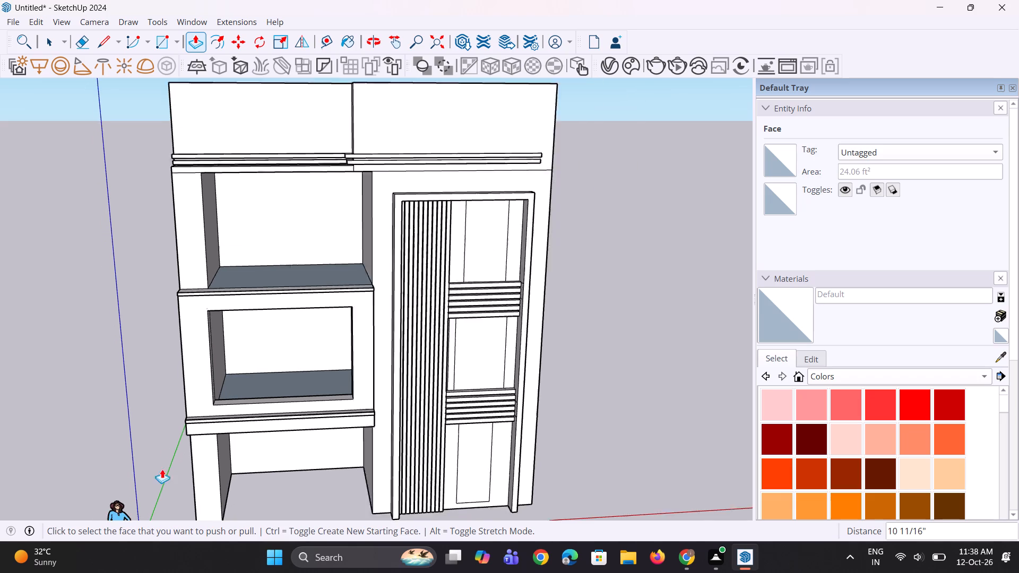
scroll(162, 469, "down", 2)
middle_click_drag(166, 553, 166, 524)
scroll(387, 236, "down", 4)
middle_click_drag(320, 425, 320, 427)
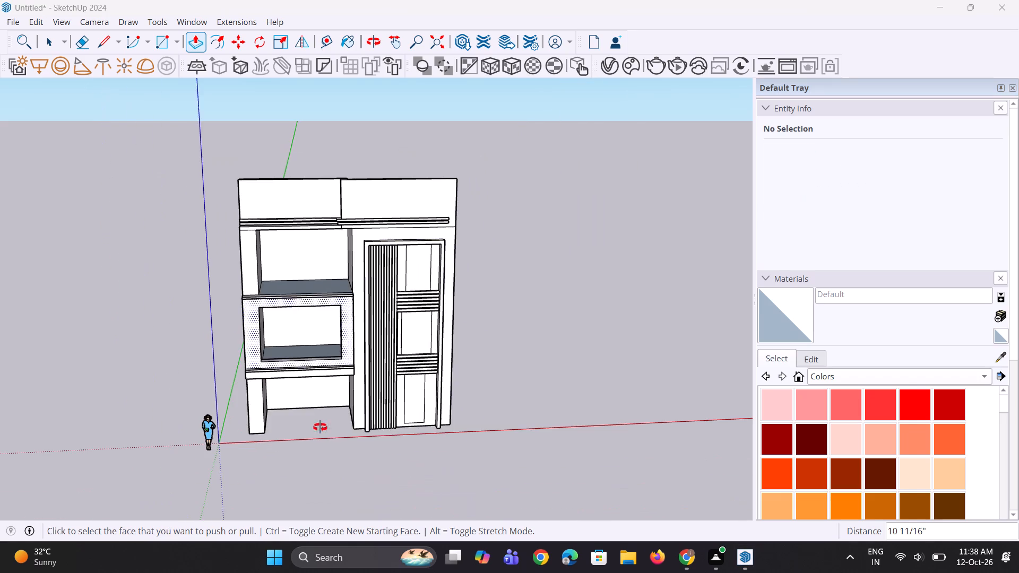
middle_click_drag(320, 427, 332, 394)
scroll(254, 436, "up", 4)
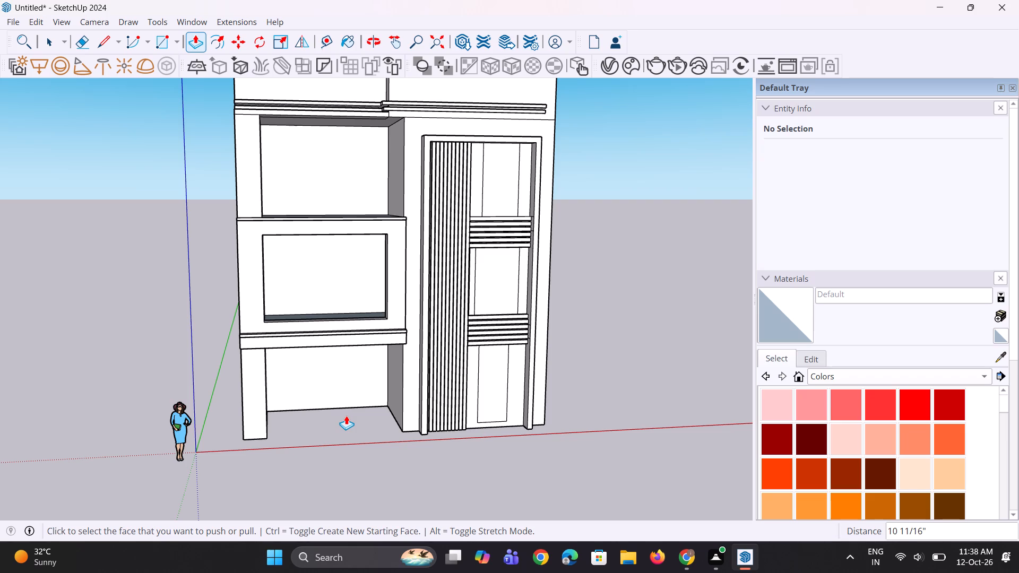
middle_click_drag(347, 415, 368, 442)
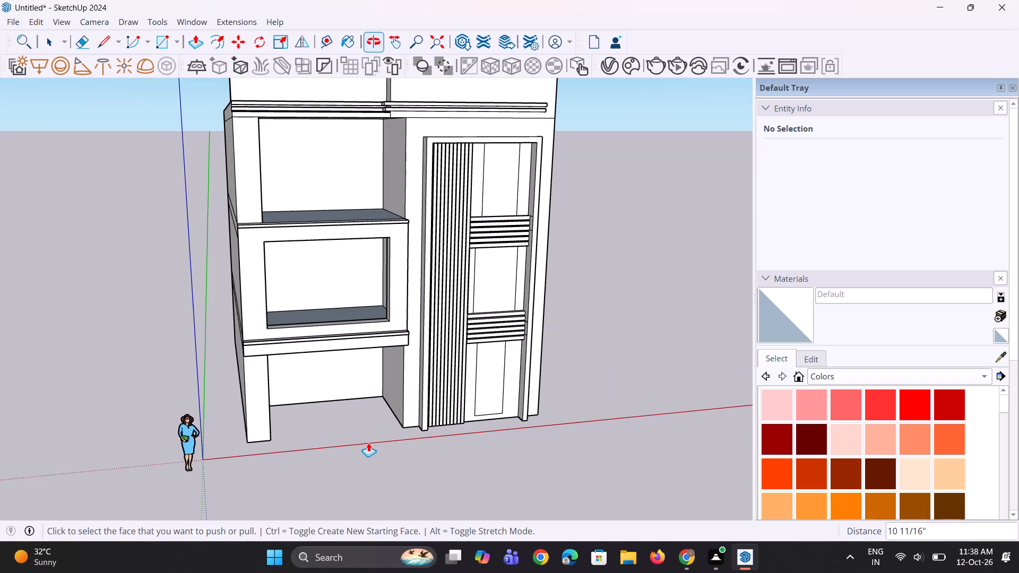
scroll(375, 442, "down", 4)
middle_click_drag(564, 351, 156, 369)
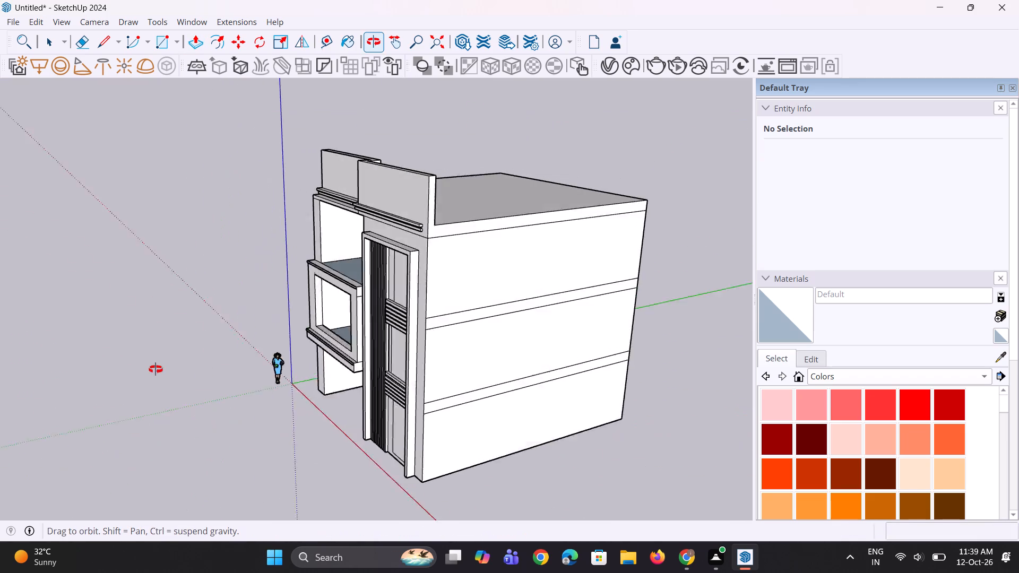
middle_click_drag(156, 369, 153, 369)
scroll(391, 178, "up", 2)
scroll(391, 178, "down", 3)
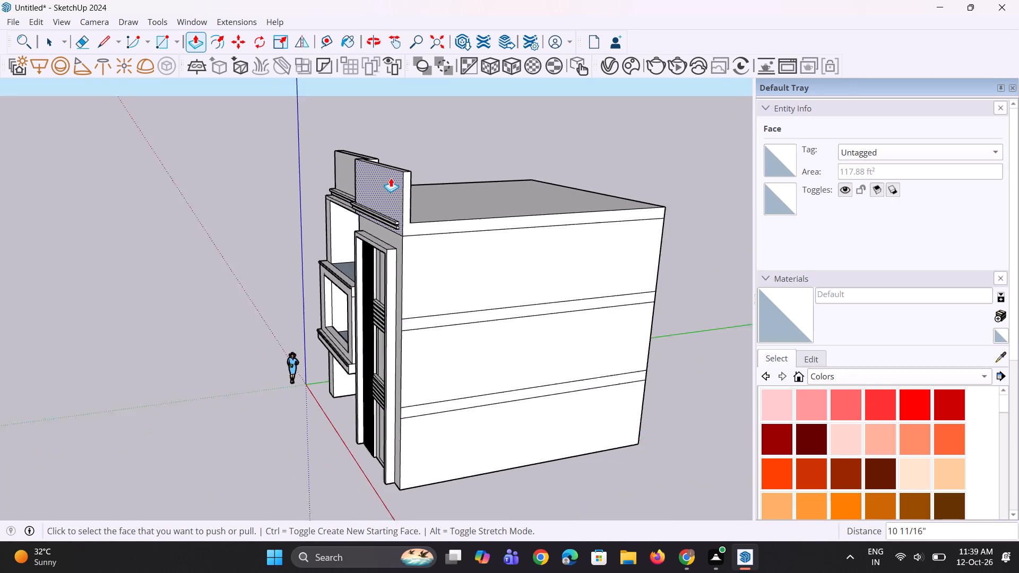
scroll(391, 178, "down", 1)
middle_click_drag(317, 289, 553, 289)
scroll(435, 238, "up", 10)
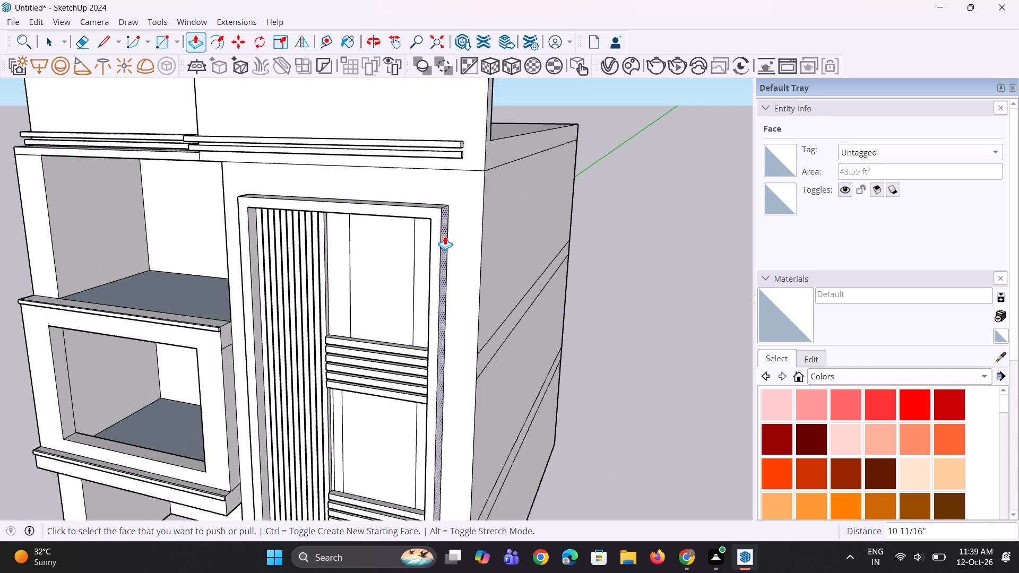
scroll(445, 236, "up", 2)
scroll(444, 237, "down", 5)
Push the undersides of both horizontal parapet strips above the fin frame up by about 1 3/16 inches.
middle_click_drag(310, 96, 402, 232)
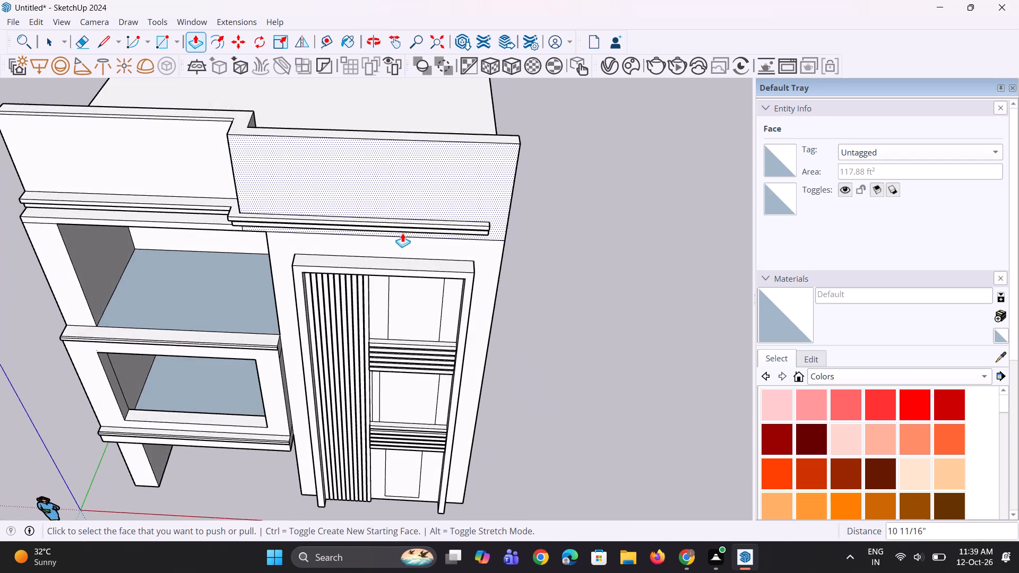
scroll(402, 233, "up", 4)
middle_click_drag(390, 241, 394, 65)
scroll(392, 227, "up", 1)
scroll(376, 125, "up", 4)
scroll(326, 270, "down", 5)
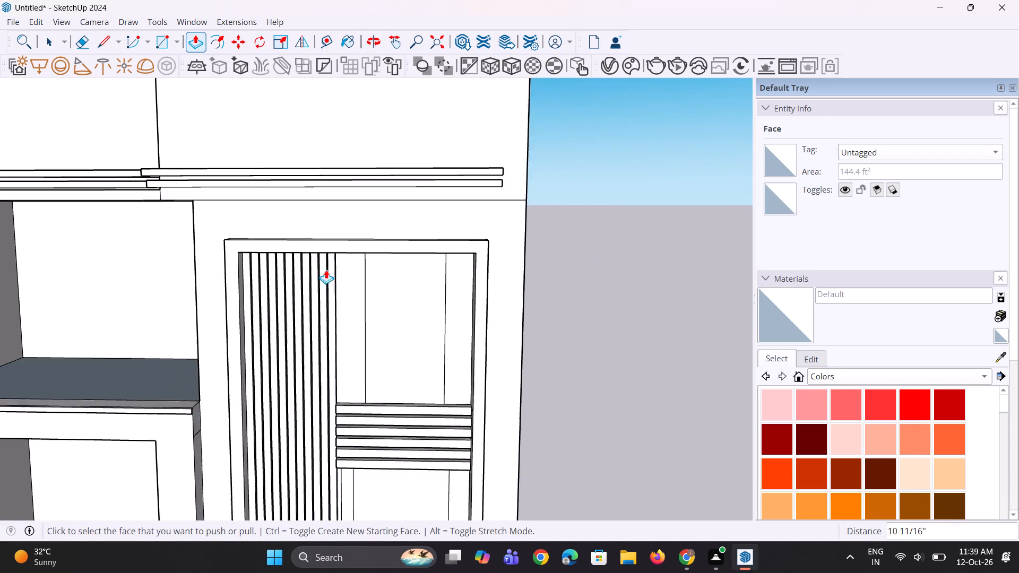
middle_click_drag(326, 270, 362, 107)
scroll(326, 270, "up", 1)
scroll(378, 205, "up", 9)
left_click(414, 166)
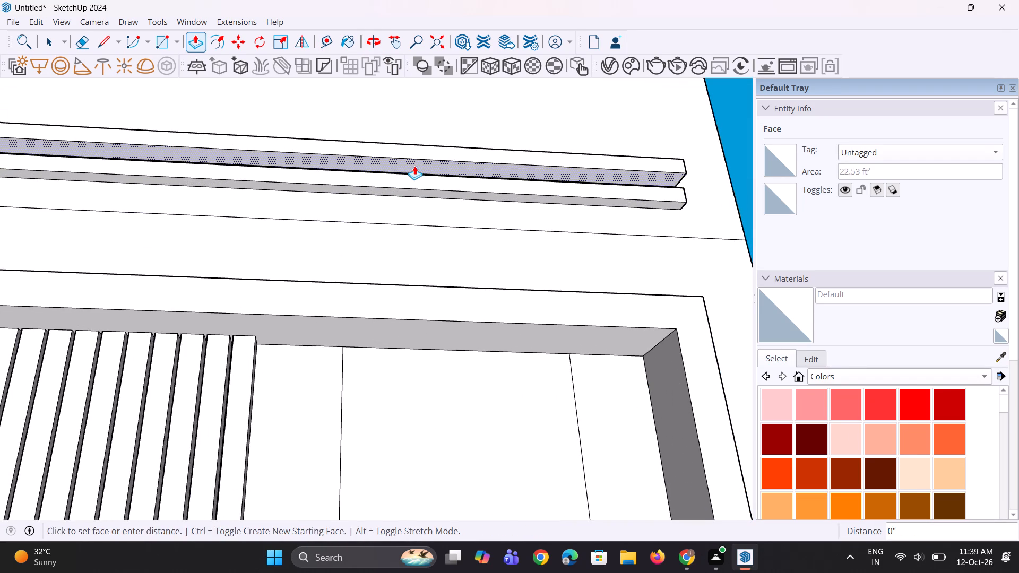
left_click(424, 161)
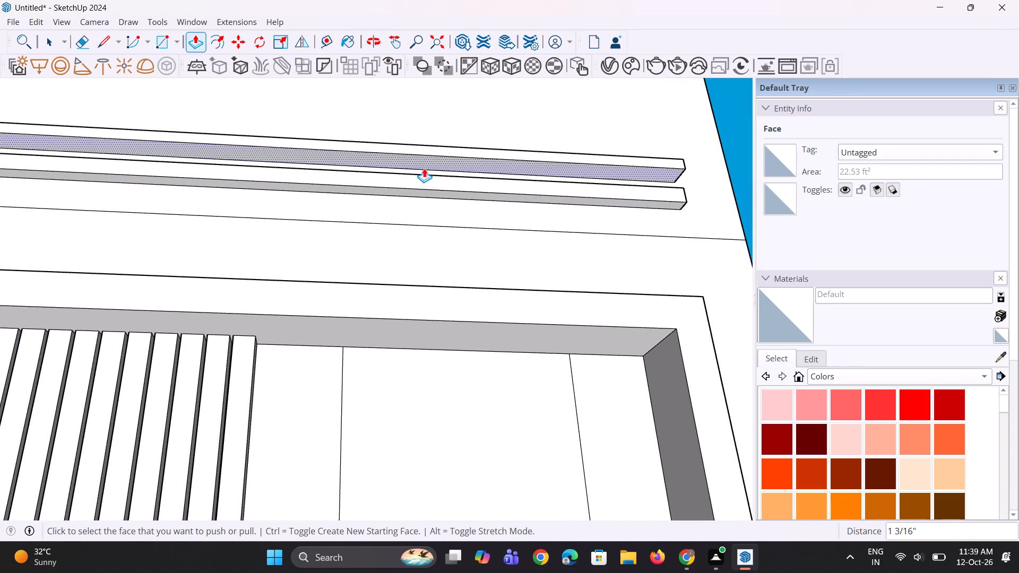
double_click(421, 192)
Push the upper parapet strip's front face back about 2 5/16 inches, flush with the lower strip's front.
middle_click_drag(547, 204, 392, 274)
scroll(378, 298, "down", 6)
middle_click_drag(572, 192, 499, 351)
scroll(494, 281, "up", 7)
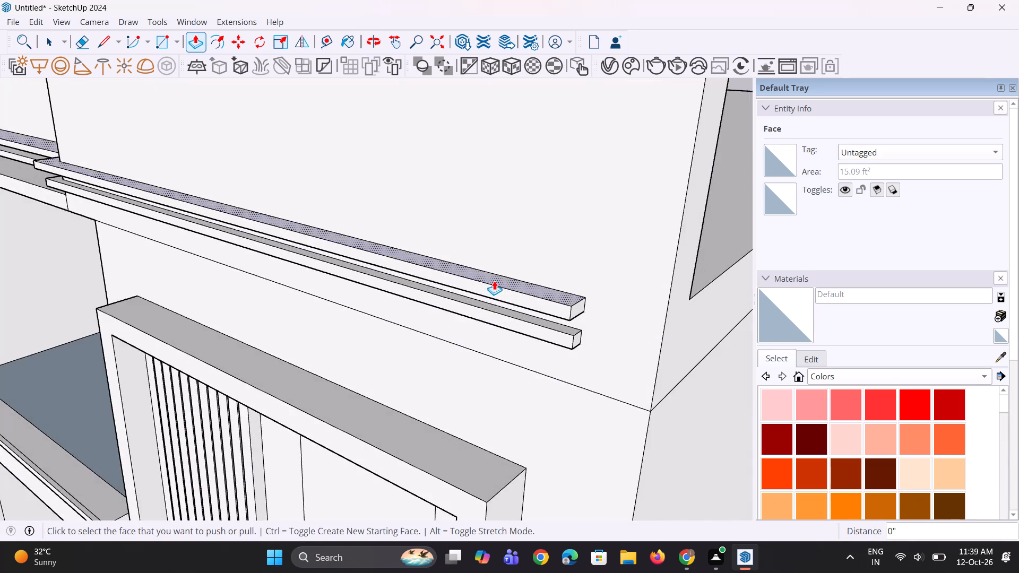
scroll(494, 281, "up", 1)
left_click(501, 297)
left_click(529, 348)
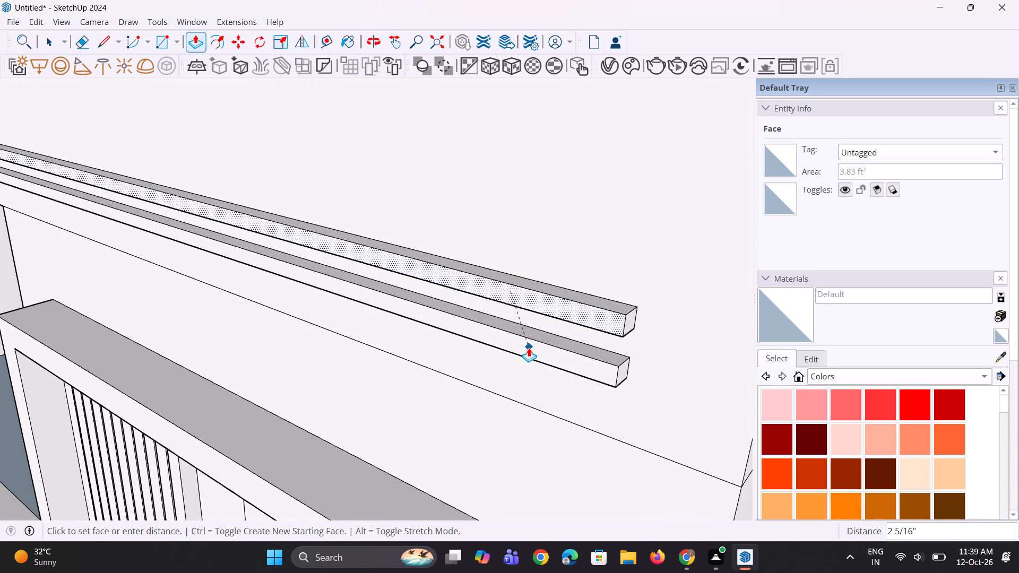
Extend the free end of the upper parapet strip beyond the lower strip, toward the building corner.
middle_click_drag(637, 346, 566, 325)
left_click(526, 300)
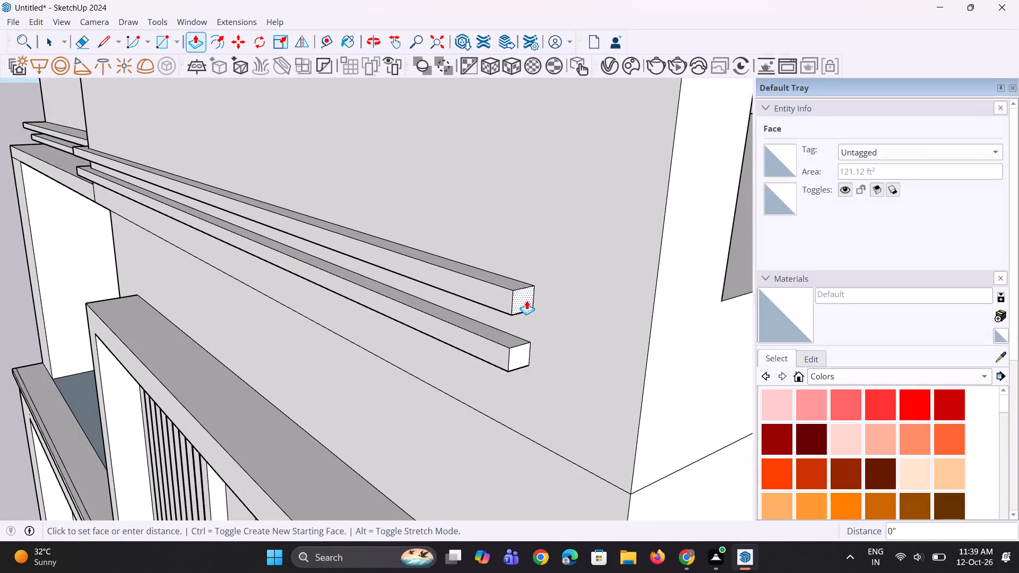
left_click(598, 322)
Push the upper parapet strip's end face slightly back from the building corner.
middle_click_drag(525, 363, 612, 359)
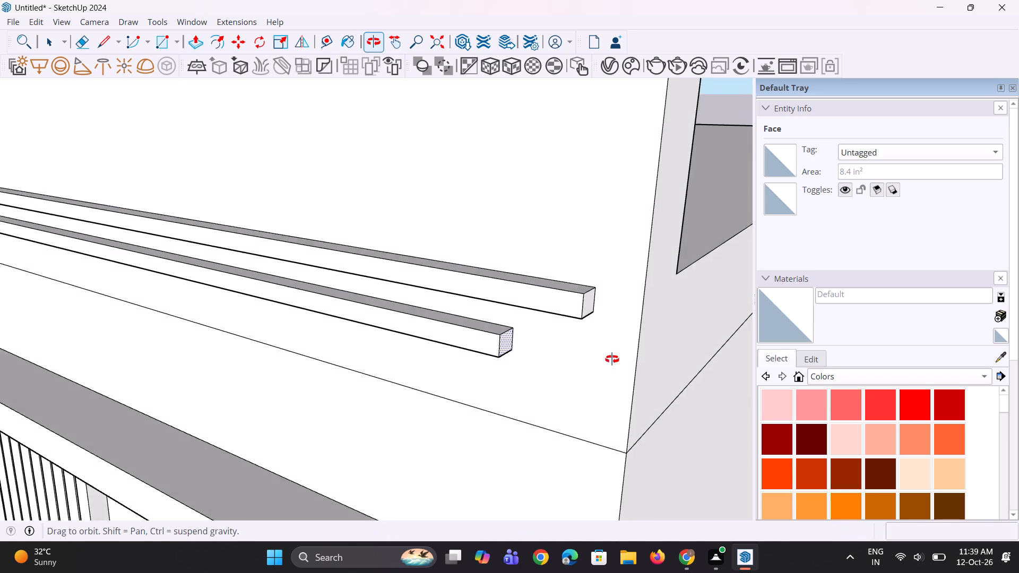
middle_click_drag(612, 359, 636, 324)
scroll(366, 275, "down", 14)
scroll(408, 326, "up", 1)
middle_click_drag(416, 322, 540, 208)
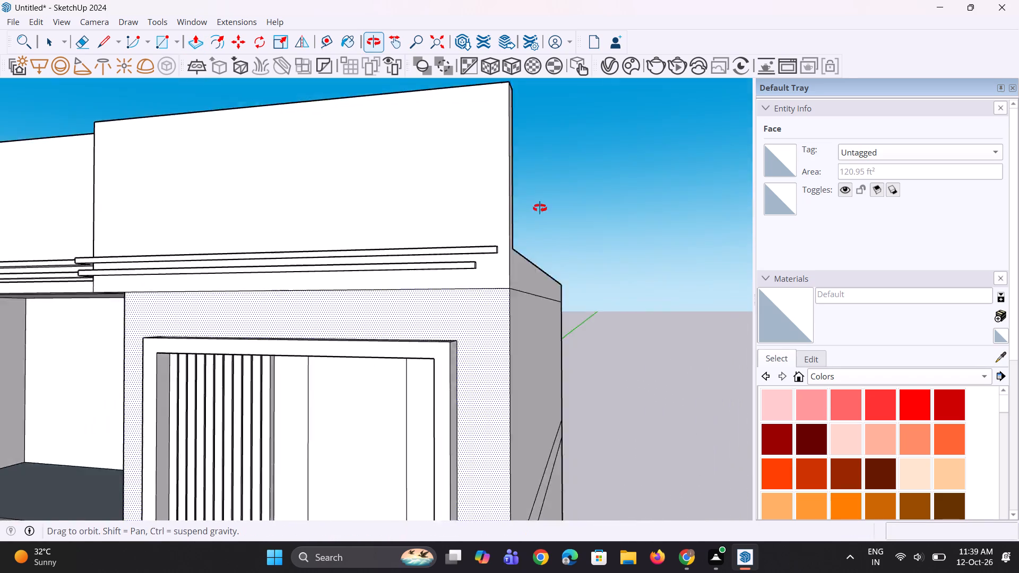
middle_click_drag(540, 208, 558, 173)
scroll(498, 220, "up", 12)
middle_click_drag(530, 206, 481, 229)
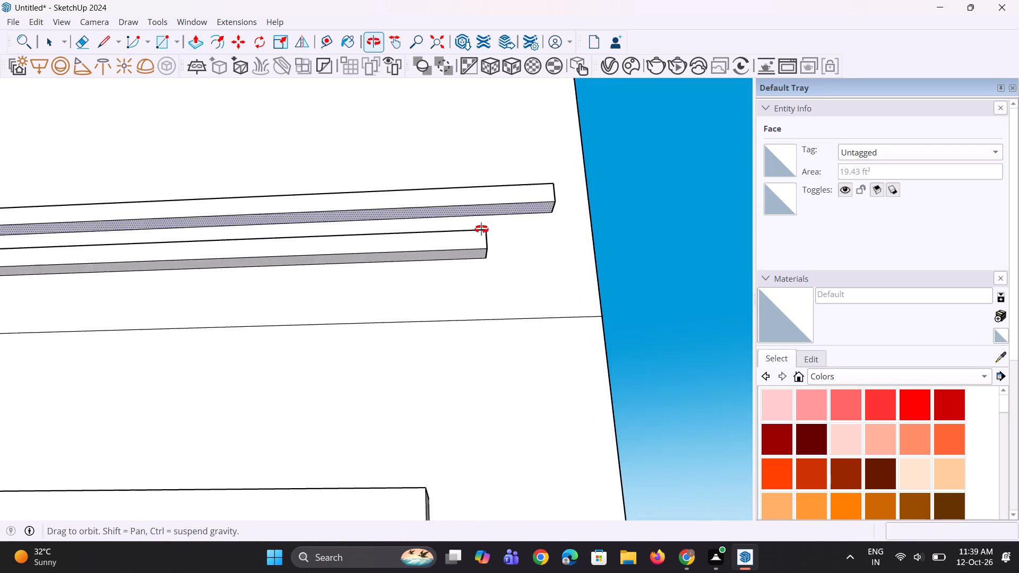
middle_click_drag(481, 229, 377, 257)
left_click(541, 162)
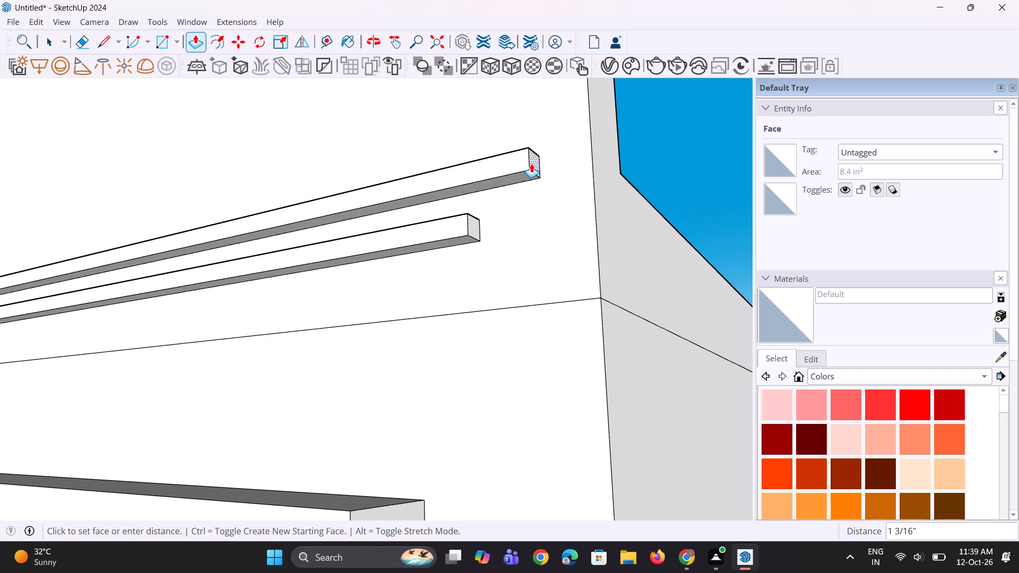
left_click(528, 164)
Copy the end edge on the upper parapet strip's underside a short distance inward to mark off a small end face.
middle_click_drag(522, 215, 625, 156)
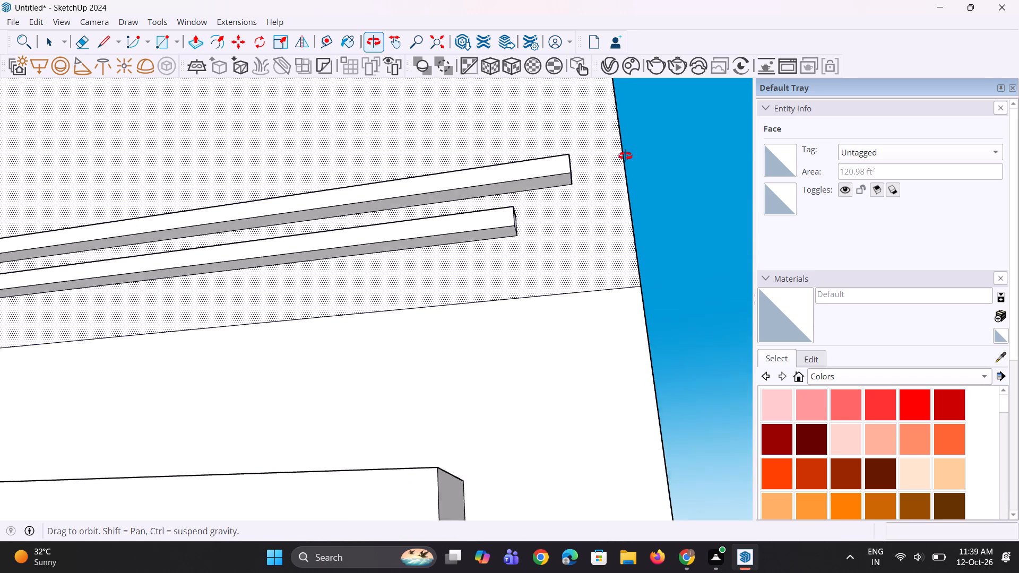
middle_click_drag(625, 156, 651, 132)
key("space")
key("space")
scroll(553, 180, "up", 3)
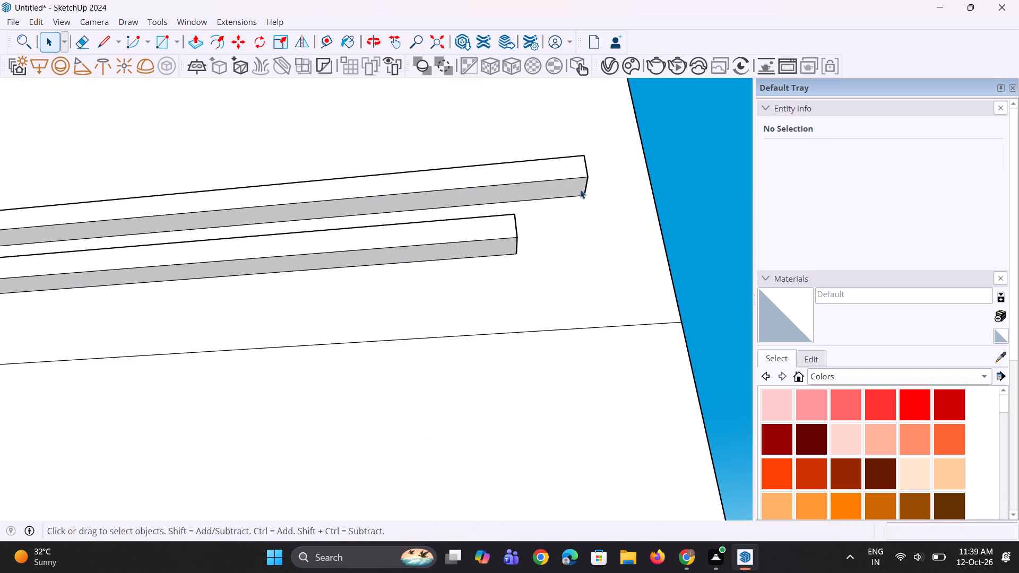
left_click(584, 190)
scroll(584, 196, "up", 4)
key("m")
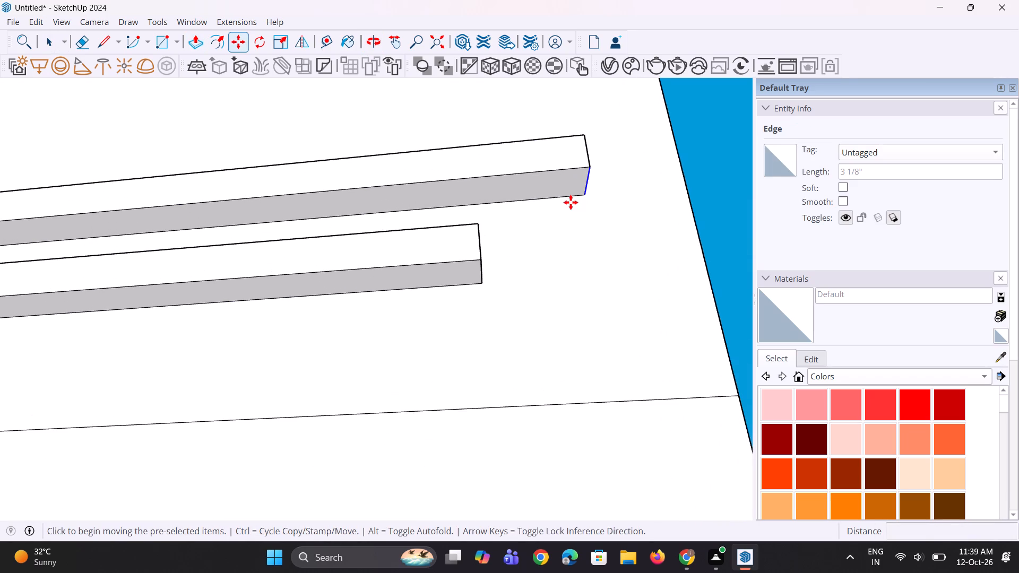
left_click(589, 197)
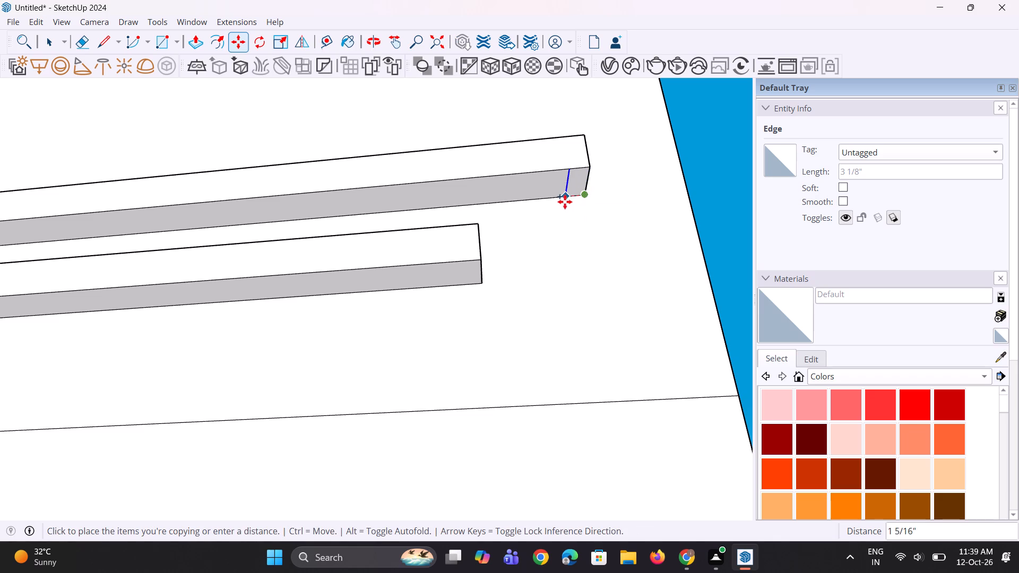
left_click(557, 203)
Pull the small end face under the upper parapet strip down 1' 3" to turn the strip down the facade.
key("p")
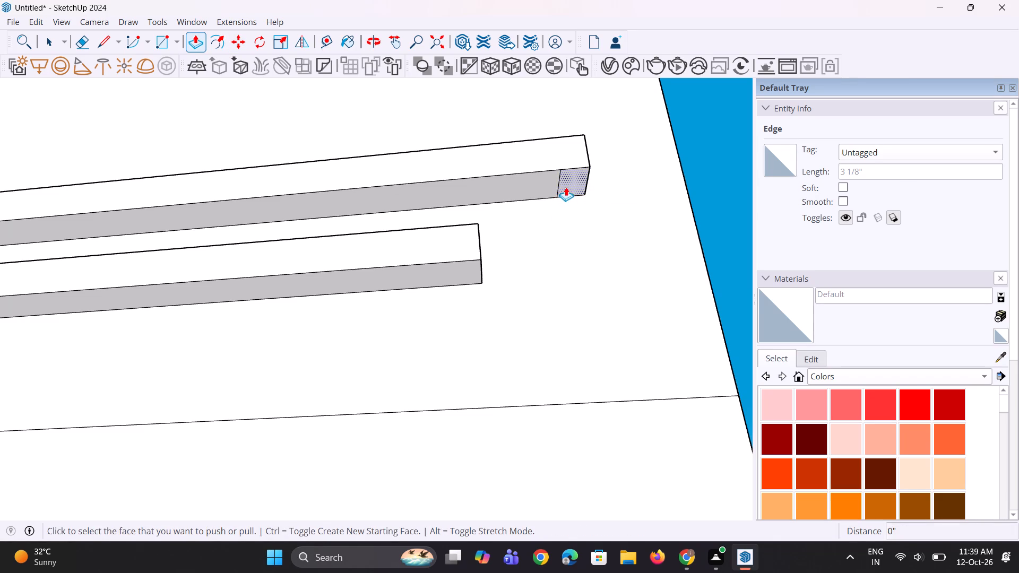
left_click(566, 187)
scroll(560, 234, "down", 18)
scroll(562, 225, "down", 5)
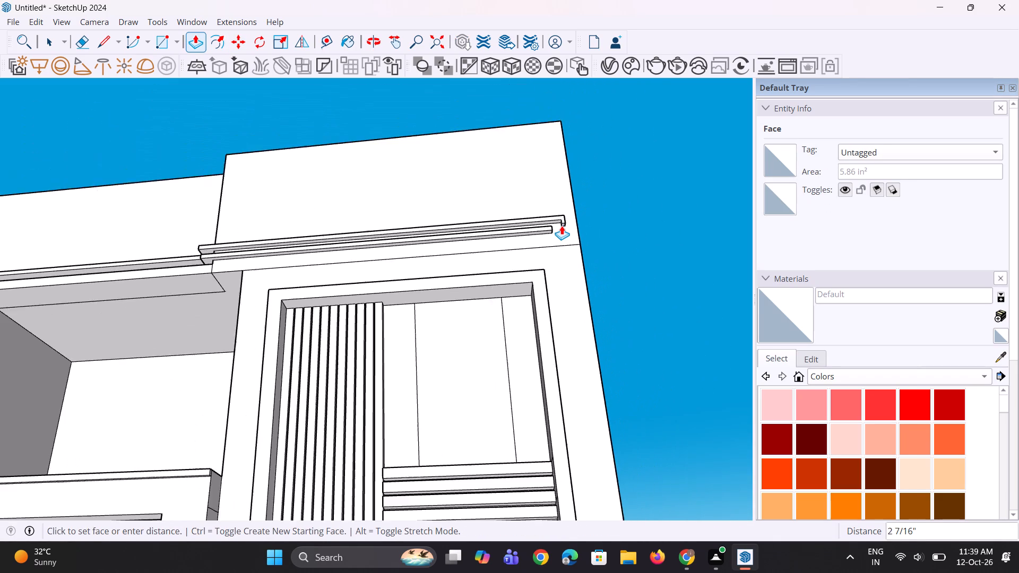
scroll(562, 225, "down", 17)
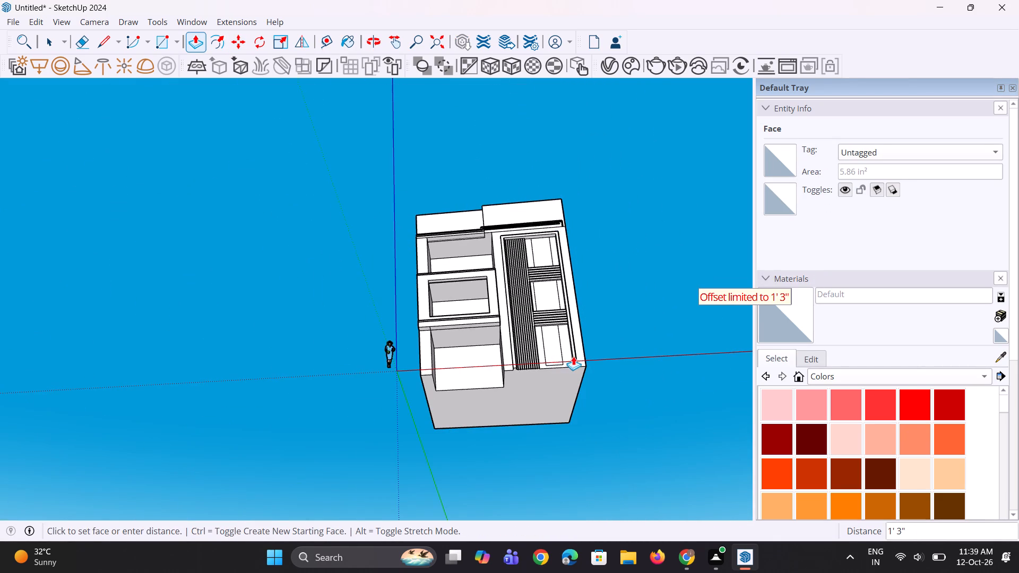
scroll(583, 361, "up", 4)
scroll(550, 163, "up", 3)
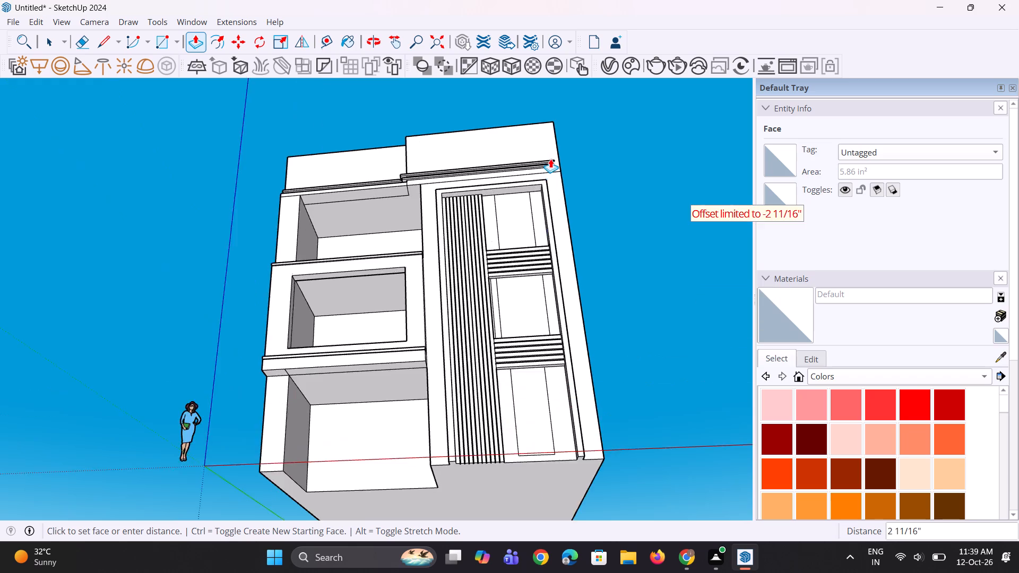
scroll(550, 159, "up", 8)
left_click(549, 245)
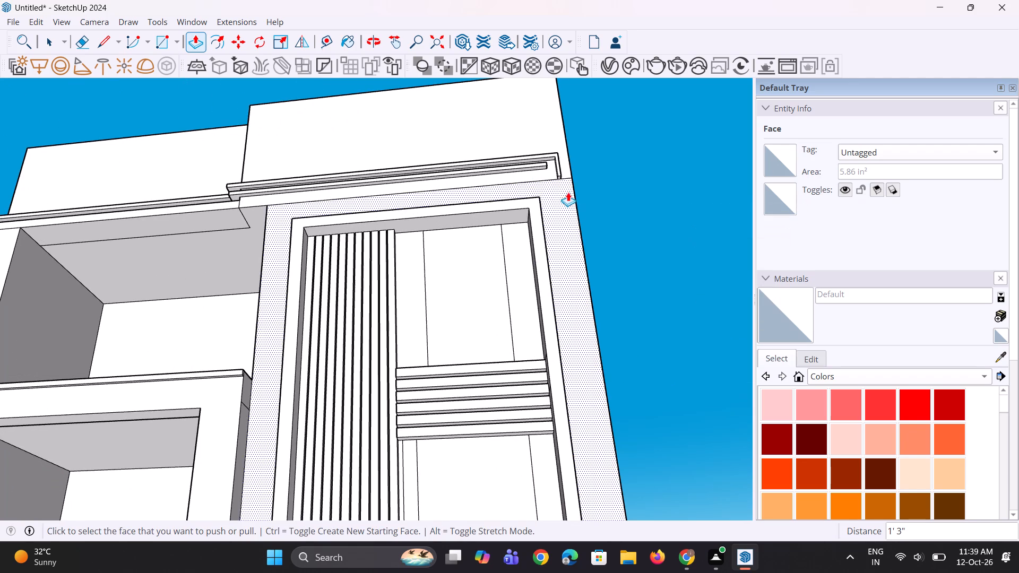
Extend the bottom of the upper strip's turned-down leg by 32' 11 3/8", down to the building base.
scroll(567, 191, "up", 9)
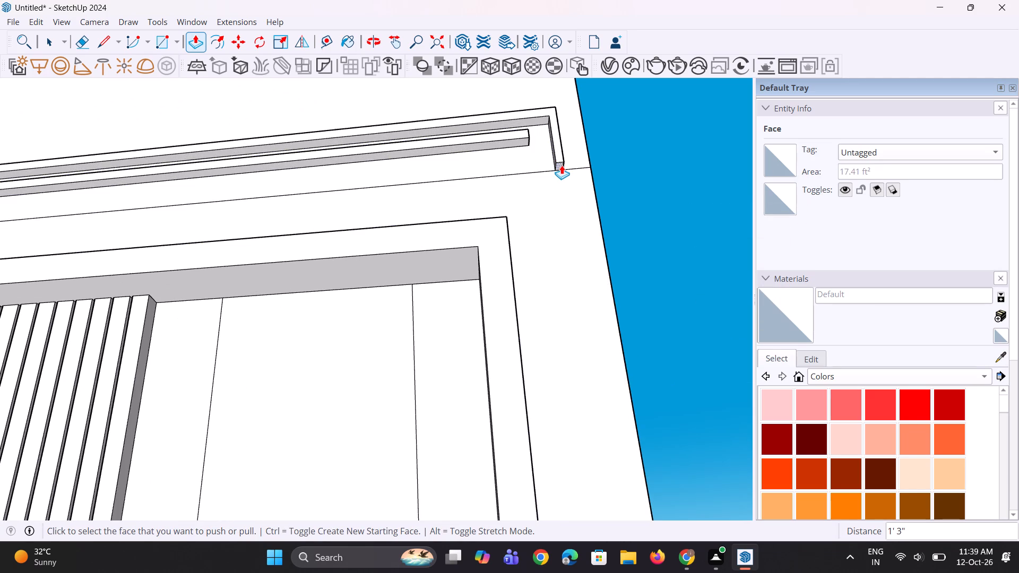
left_click(562, 165)
scroll(552, 221, "down", 6)
scroll(552, 221, "up", 1)
scroll(552, 221, "down", 8)
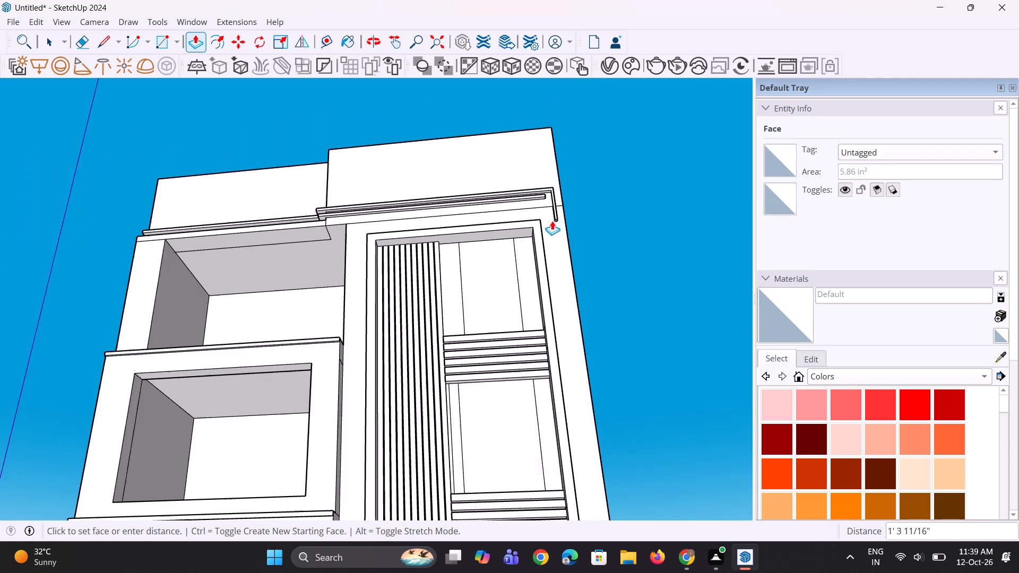
scroll(552, 221, "down", 11)
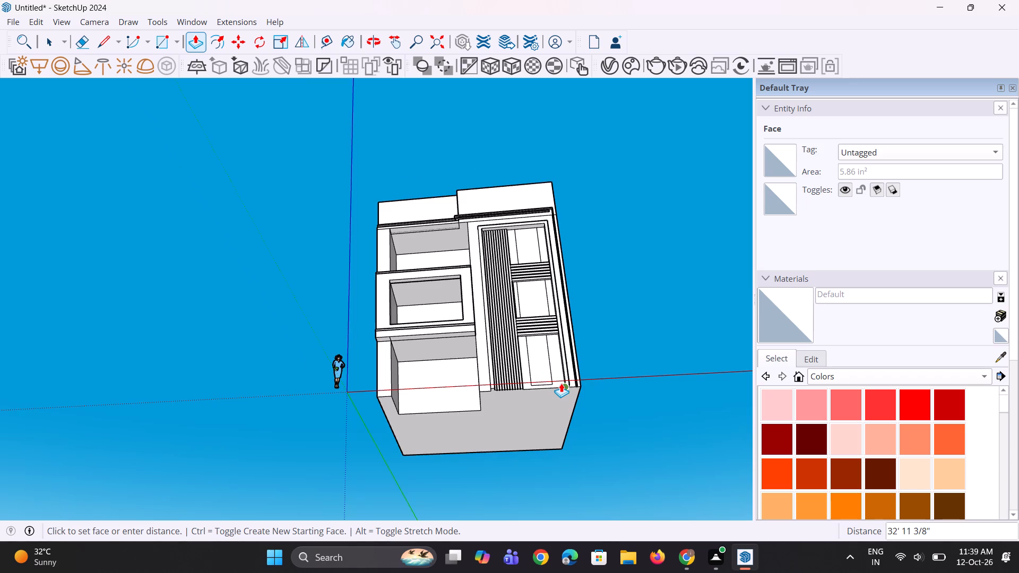
scroll(562, 383, "up", 7)
left_click(552, 391)
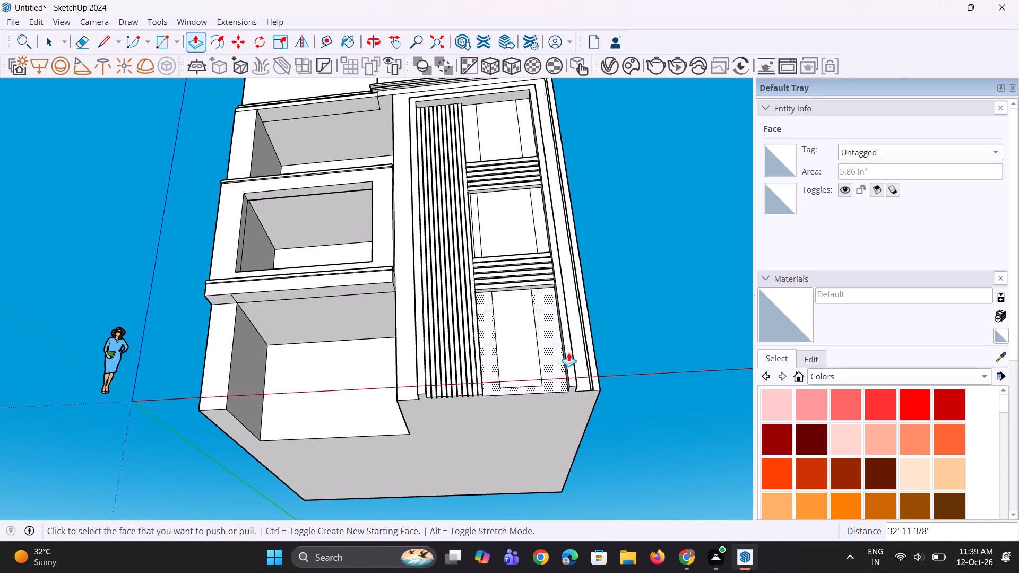
Widen the upper strip's vertical leg by pulling its inner side face about 5/8" toward the fin frame.
middle_click_drag(606, 285, 651, 435)
scroll(478, 334, "down", 5)
scroll(557, 179, "up", 3)
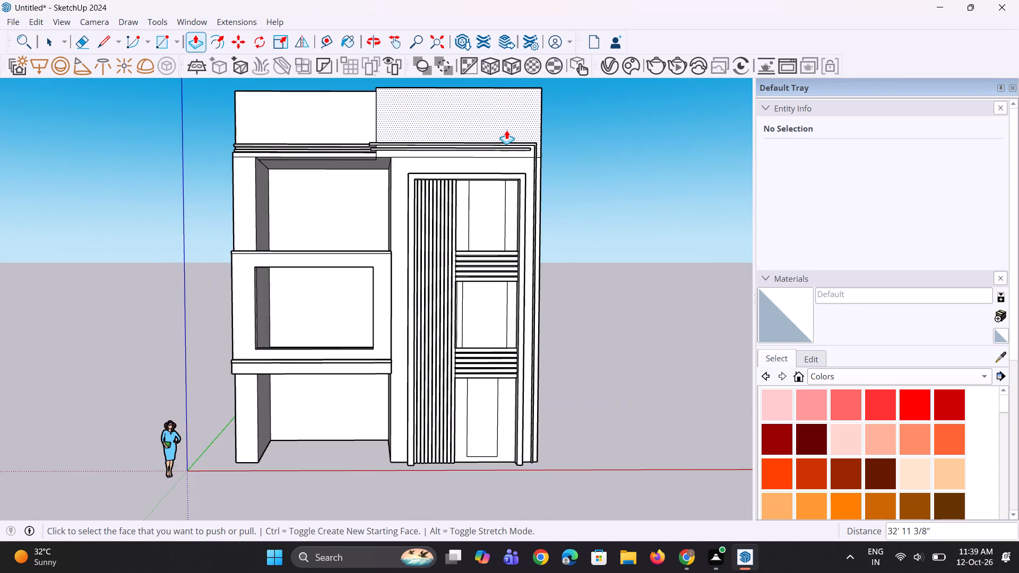
scroll(510, 128, "up", 8)
scroll(539, 191, "up", 2)
middle_click_drag(540, 190, 425, 180)
middle_click_drag(440, 177, 546, 188)
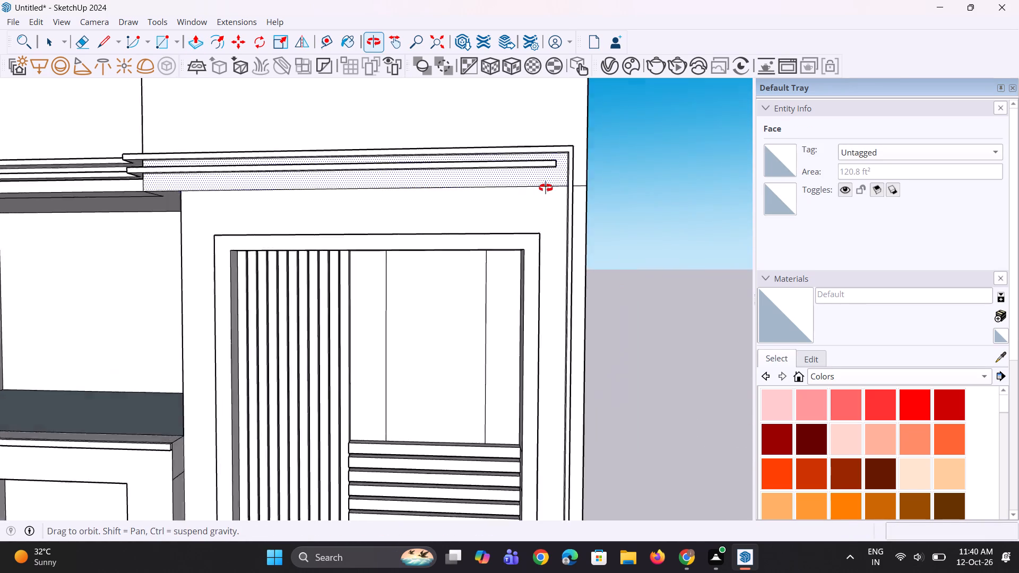
middle_click_drag(546, 188, 594, 178)
scroll(549, 202, "up", 12)
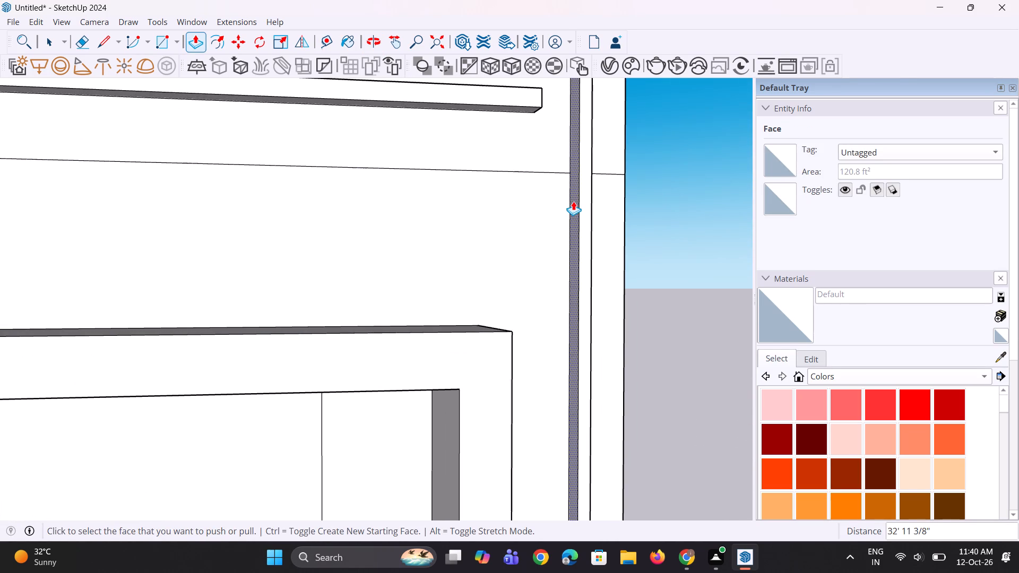
left_click(573, 201)
left_click(569, 201)
Extend the lower parapet strip's free end about 1 3/4" toward the vertical leg near the building corner.
scroll(545, 244, "down", 2)
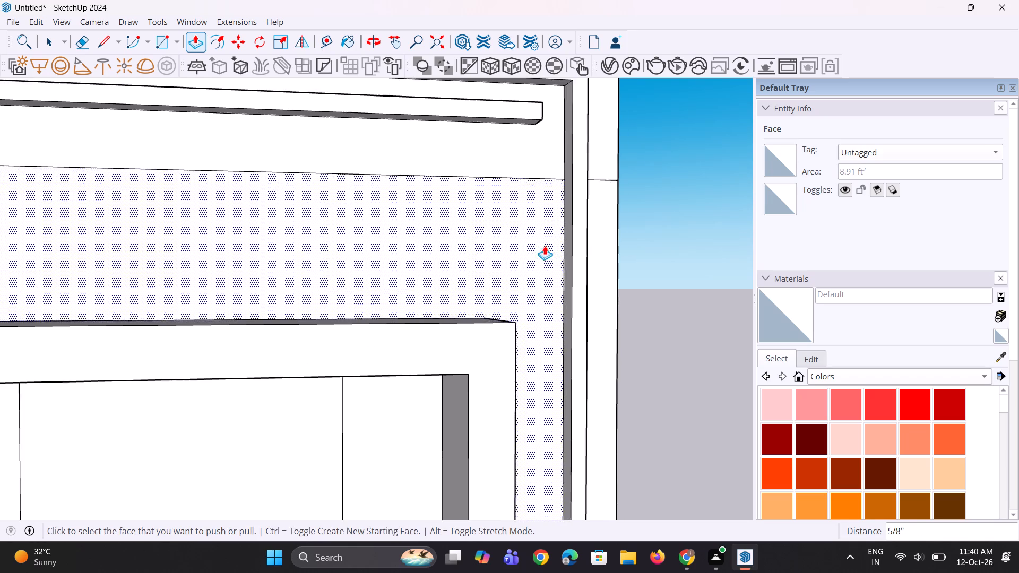
scroll(545, 246, "down", 3)
middle_click_drag(553, 239, 362, 230)
scroll(534, 125, "up", 2)
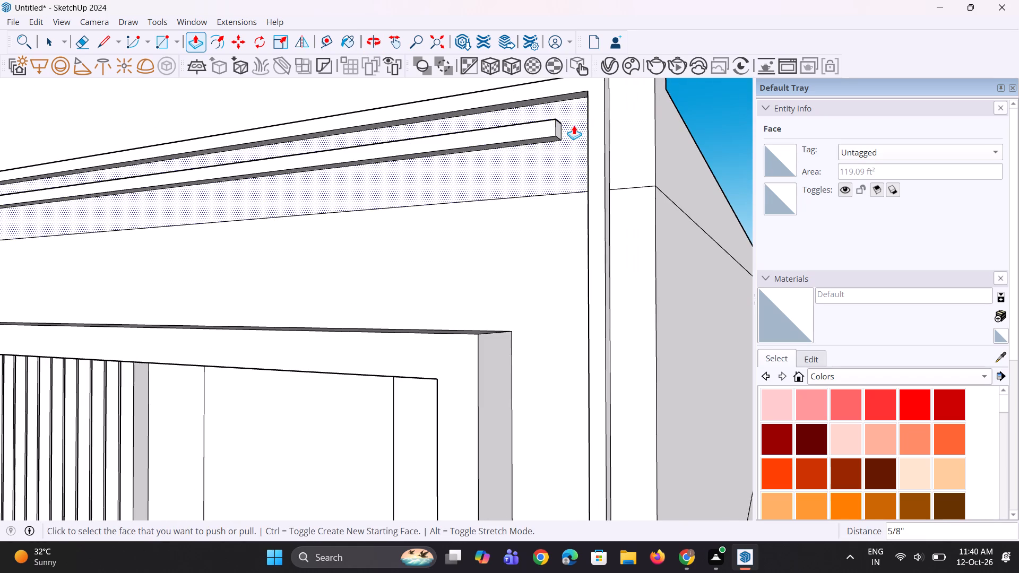
left_click(558, 129)
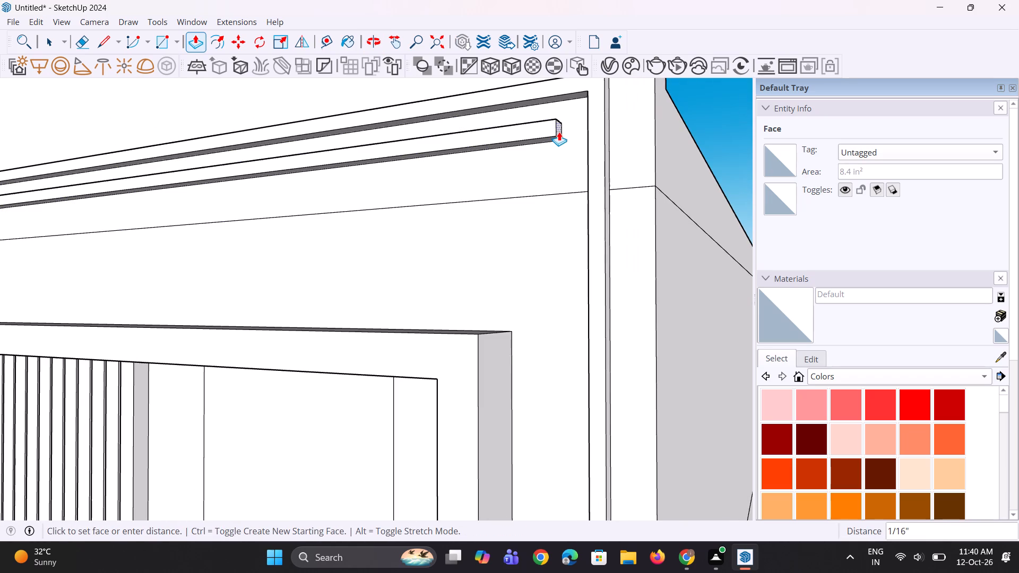
left_click(559, 132)
scroll(589, 181, "up", 1)
middle_click_drag(605, 172, 681, 130)
scroll(608, 108, "up", 5)
middle_click_drag(583, 123, 439, 212)
left_click(600, 110)
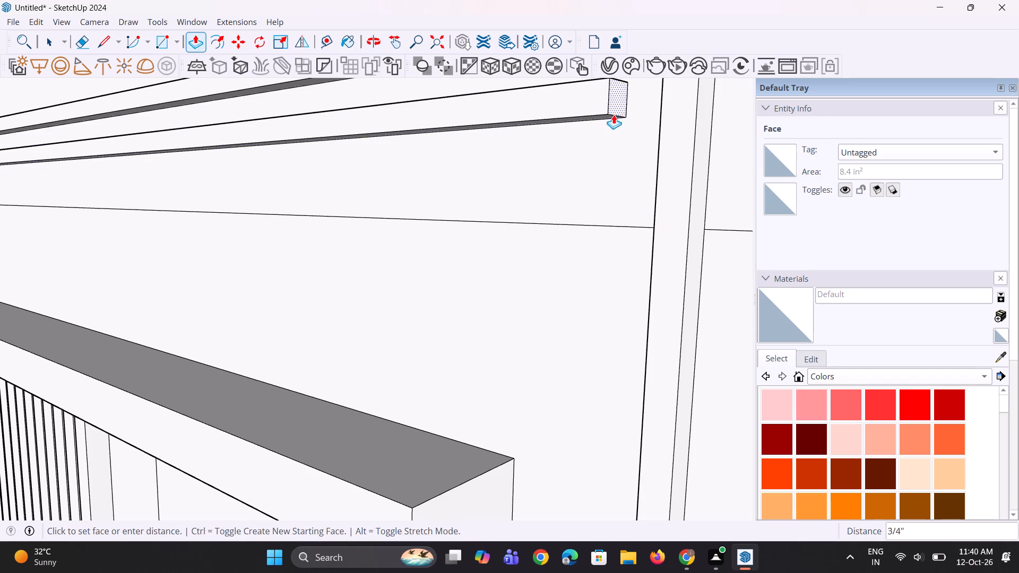
left_click(623, 119)
Copy the end edge on the lower parapet strip's underside about 2 9/16" inward to mark off an end face.
middle_click_drag(534, 246, 729, 239)
scroll(585, 305, "down", 10)
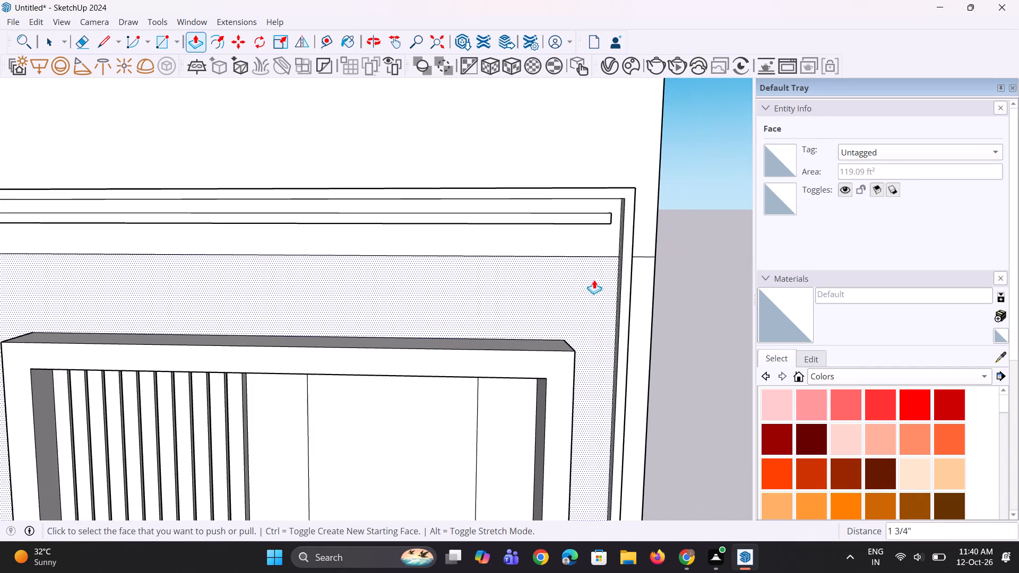
middle_click_drag(586, 288, 573, 177)
scroll(577, 223, "up", 9)
middle_click_drag(577, 224, 563, 164)
key("space")
key("space")
scroll(616, 193, "up", 3)
left_click(633, 198)
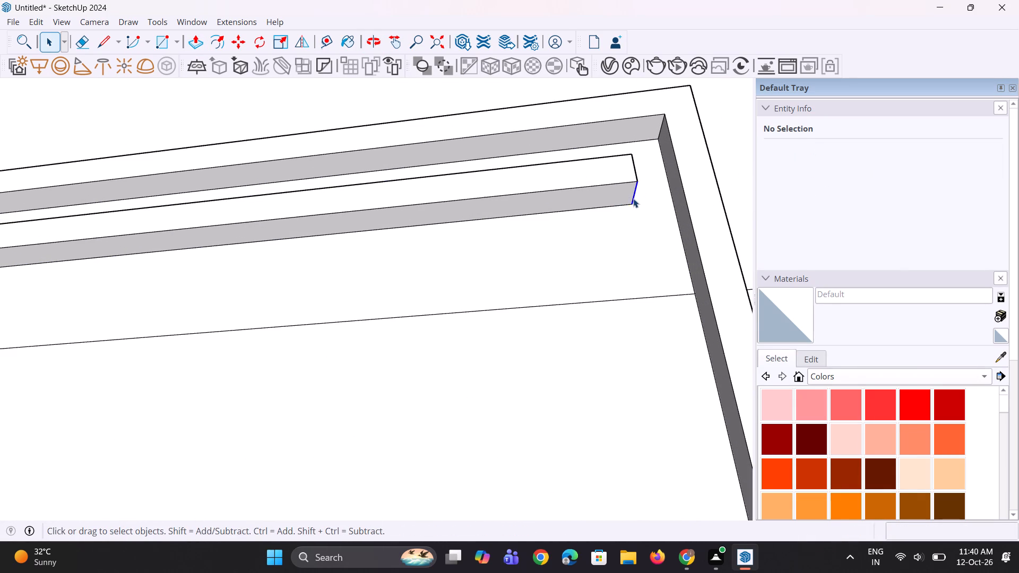
scroll(625, 220, "up", 2)
key("m")
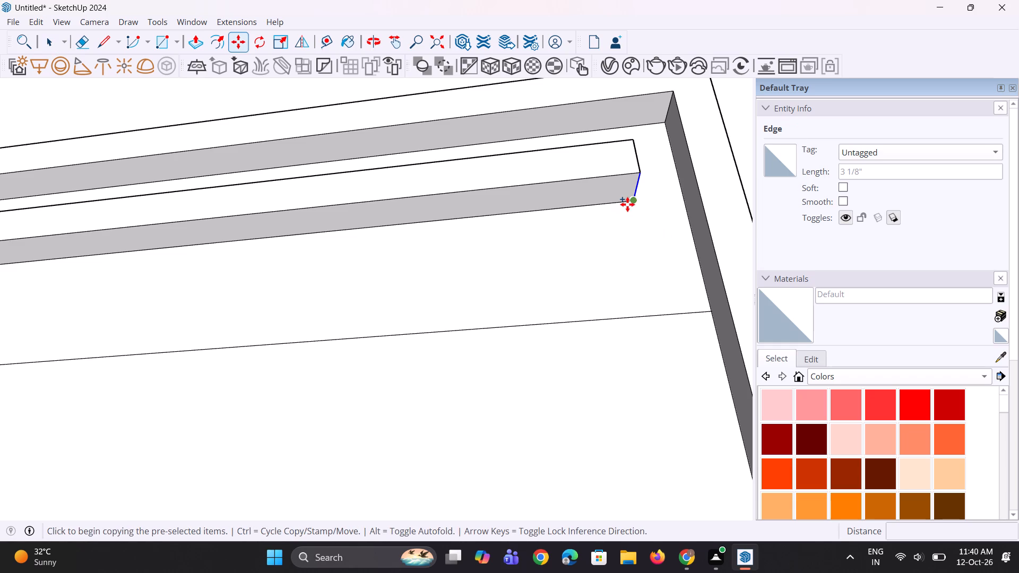
left_click(627, 204)
left_click(594, 209)
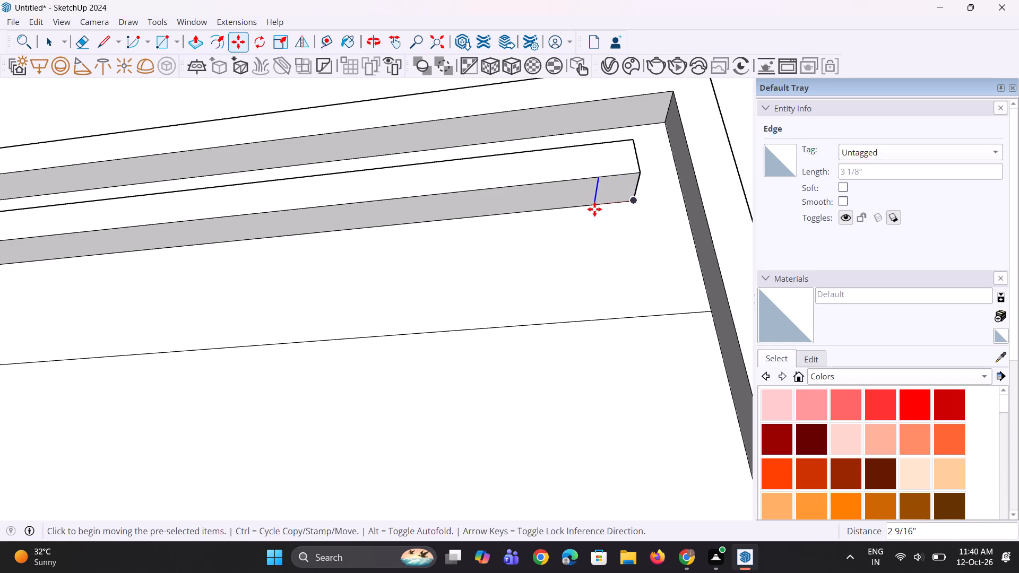
Pull the marked end face under the lower parapet strip down 8 5/8".
key("p")
left_click(605, 195)
scroll(597, 237, "down", 11)
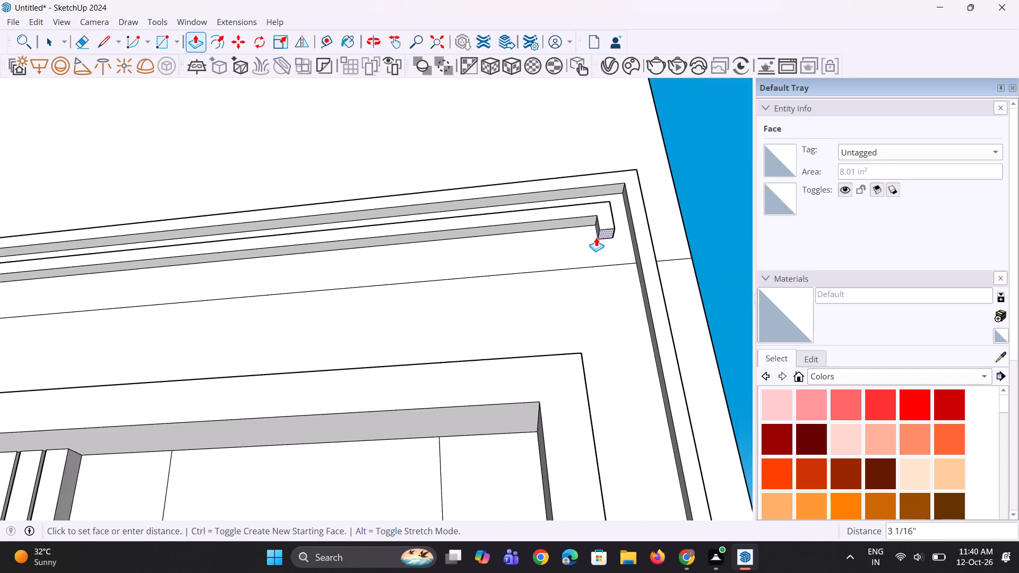
scroll(596, 237, "down", 20)
scroll(596, 237, "down", 8)
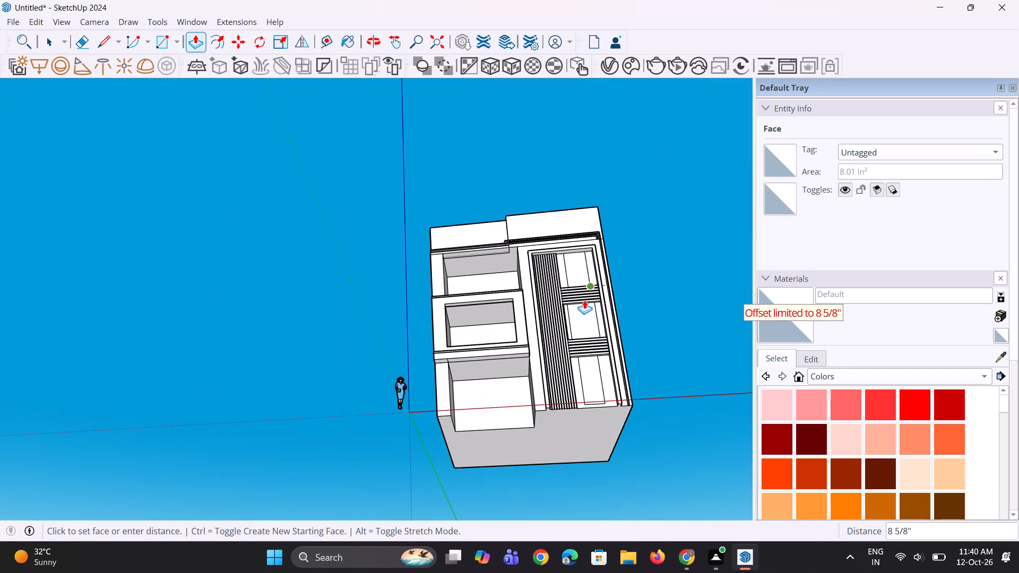
left_click(619, 325)
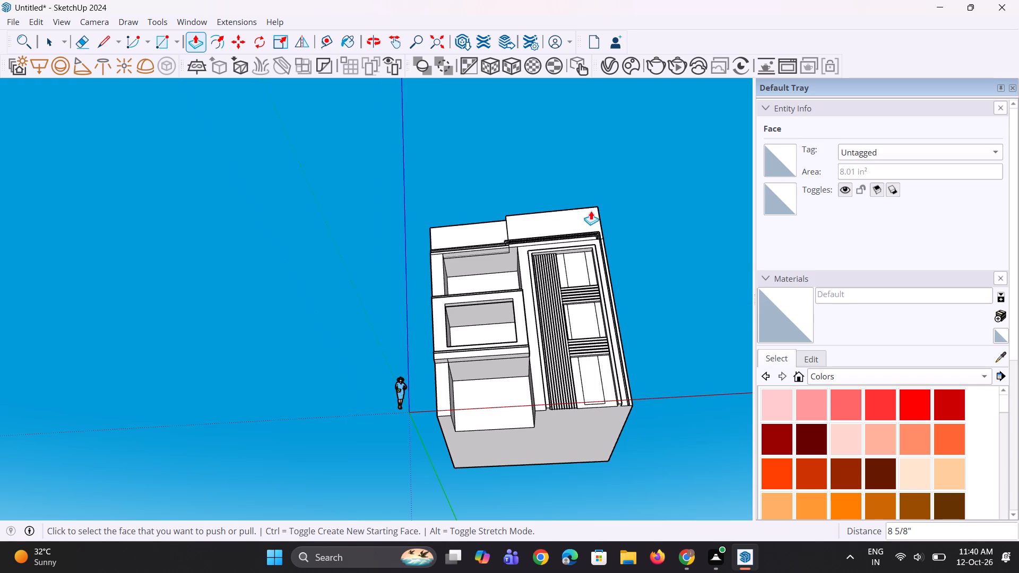
Extend the bottom of the lower strip's turned-down leg by 32' 11 3/8", down to the building base.
scroll(590, 209, "up", 17)
middle_click_drag(614, 259, 611, 202)
scroll(619, 245, "up", 3)
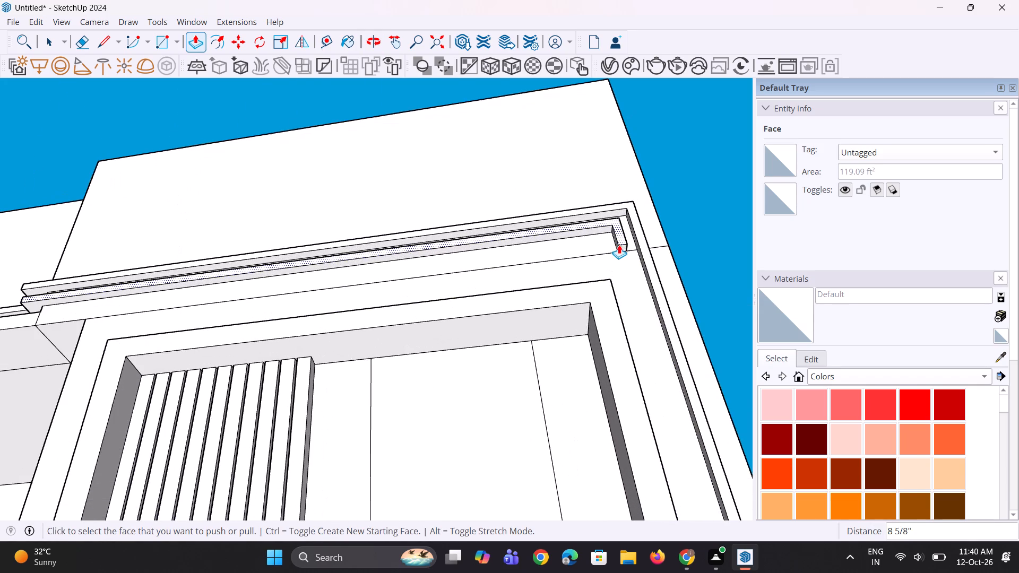
left_click(619, 249)
scroll(623, 314, "down", 14)
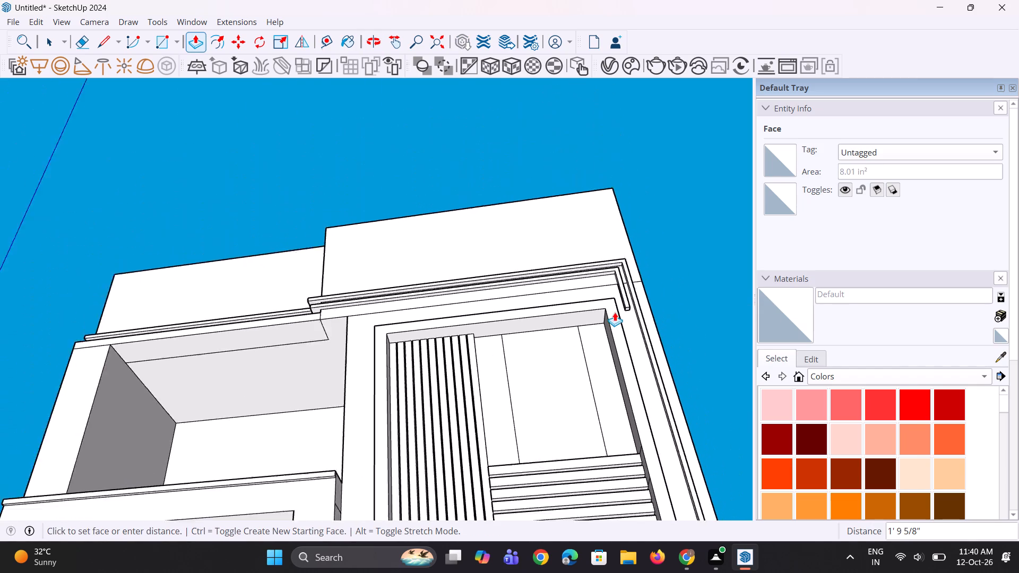
scroll(600, 368, "down", 9)
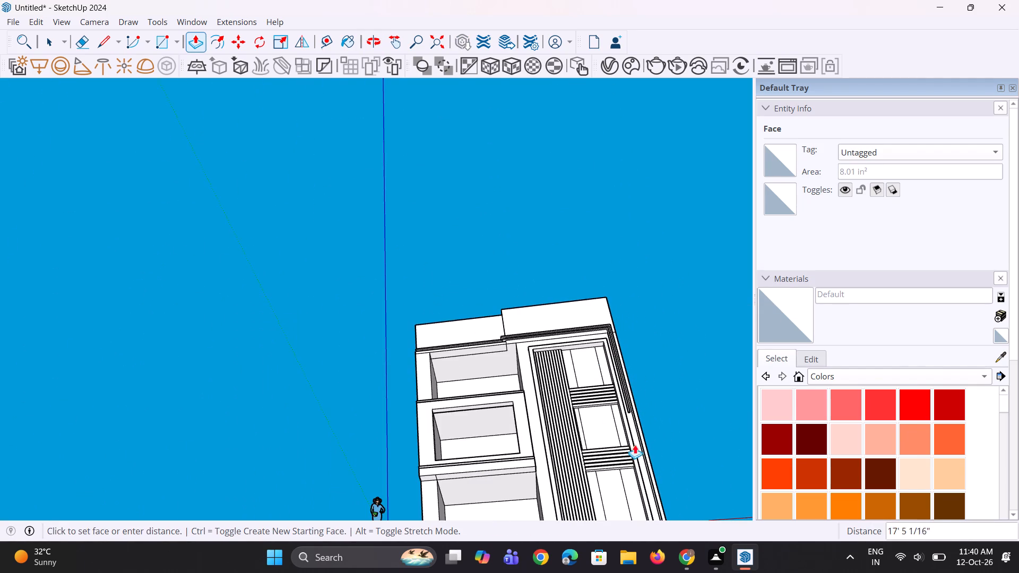
scroll(628, 442, "down", 7)
scroll(645, 498, "up", 4)
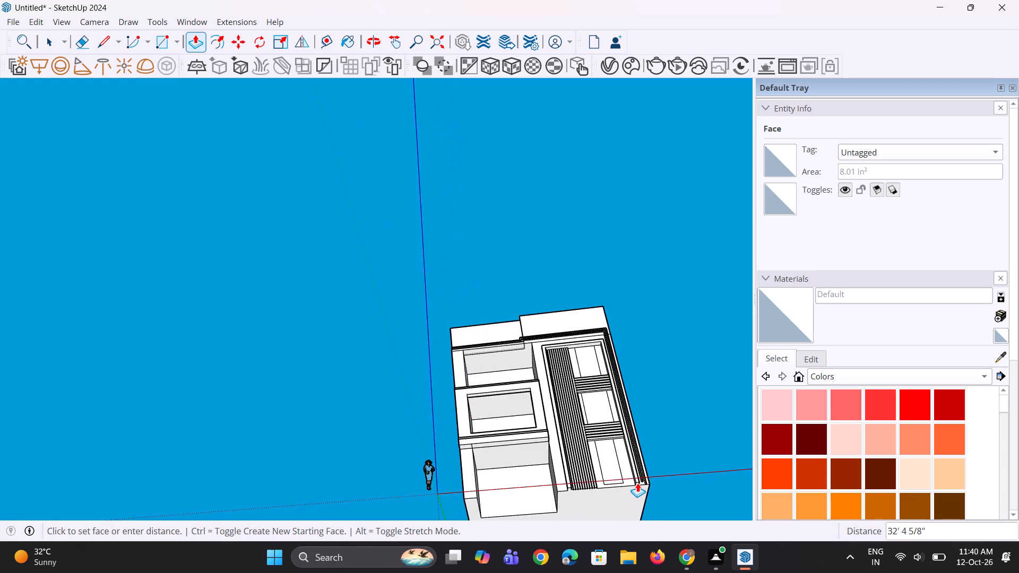
scroll(637, 483, "up", 8)
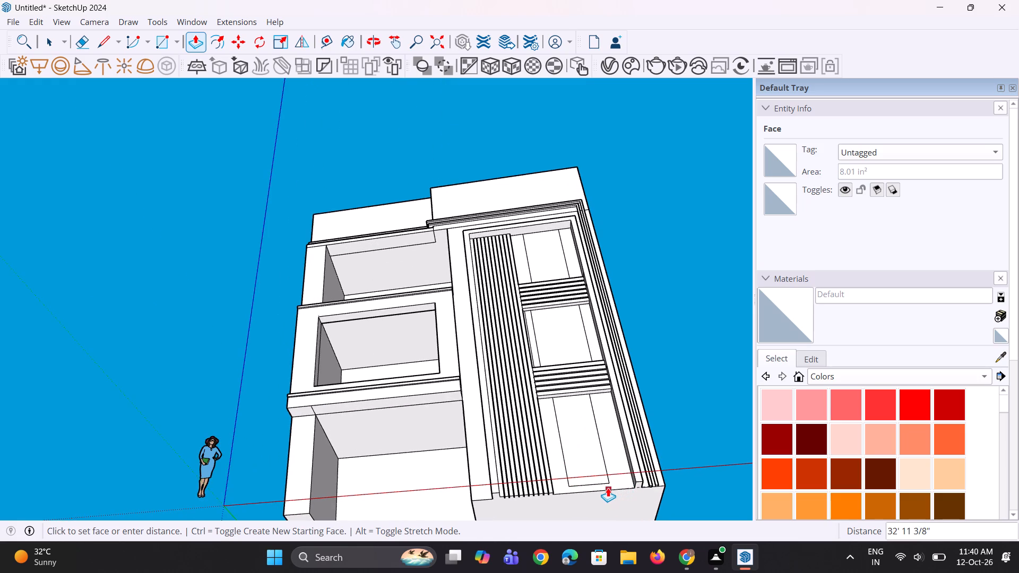
left_click(605, 488)
Examine the whole facade and the stepped junction where the parapet strips meet above the top balcony.
middle_click_drag(681, 436, 664, 569)
scroll(579, 343, "down", 4)
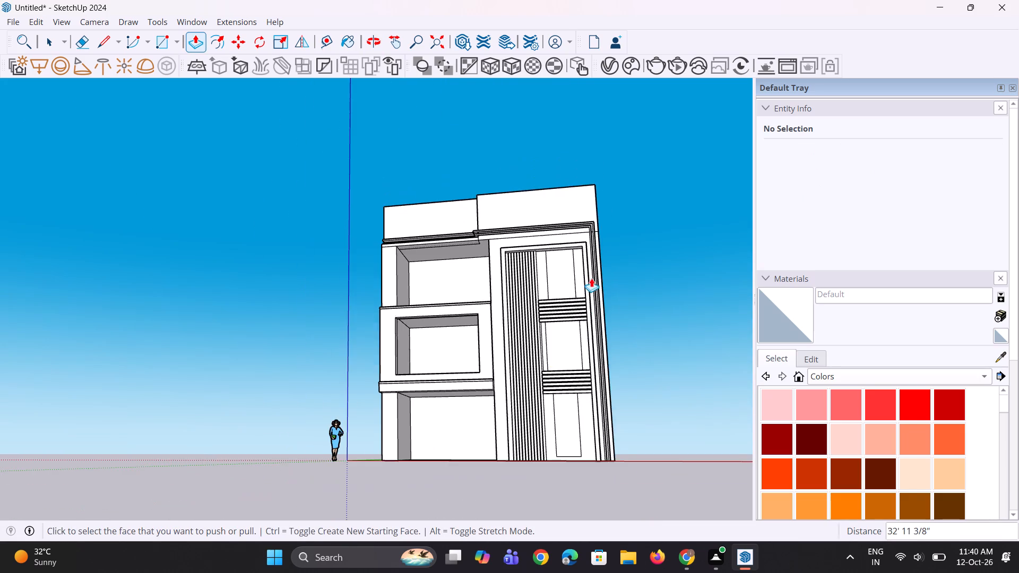
middle_click_drag(591, 278, 587, 385)
scroll(543, 150, "up", 4)
scroll(583, 272, "up", 8)
scroll(265, 252, "up", 2)
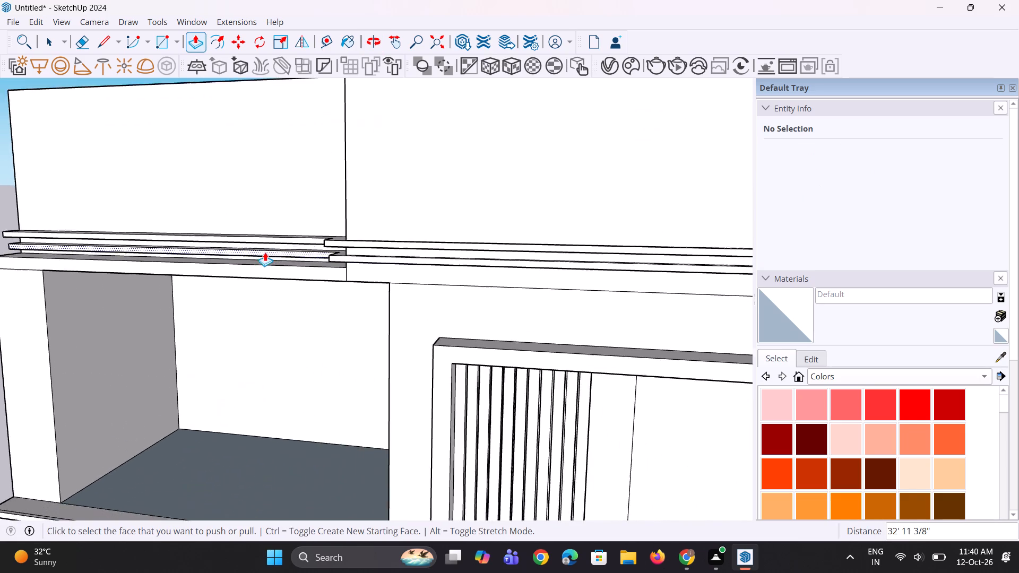
scroll(265, 252, "up", 6)
middle_click_drag(315, 277, 492, 353)
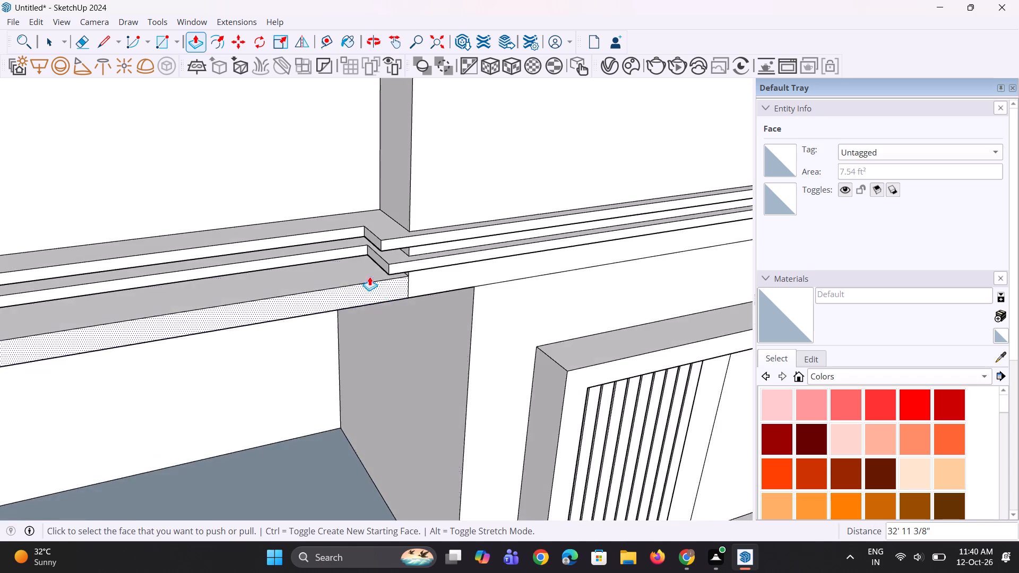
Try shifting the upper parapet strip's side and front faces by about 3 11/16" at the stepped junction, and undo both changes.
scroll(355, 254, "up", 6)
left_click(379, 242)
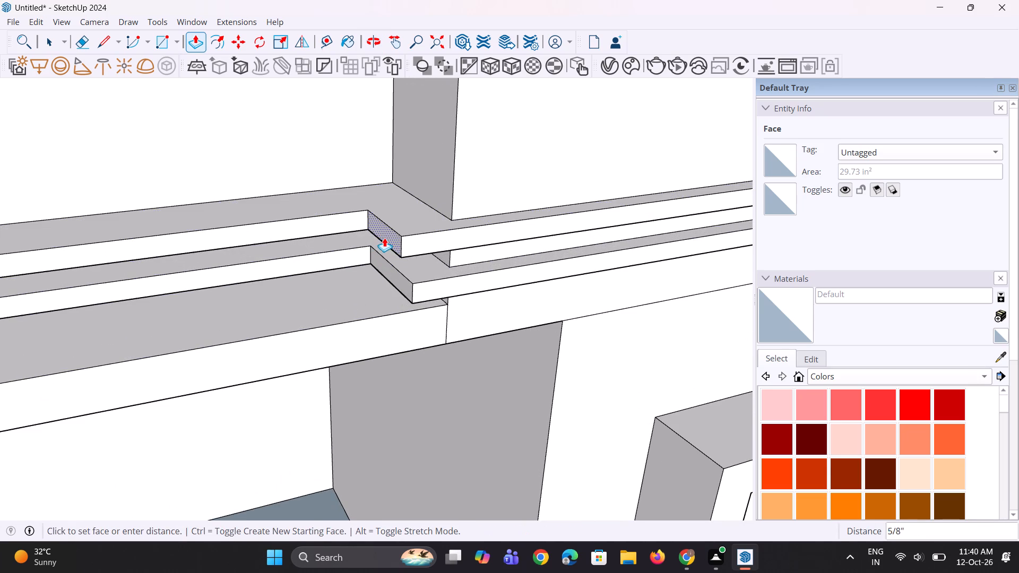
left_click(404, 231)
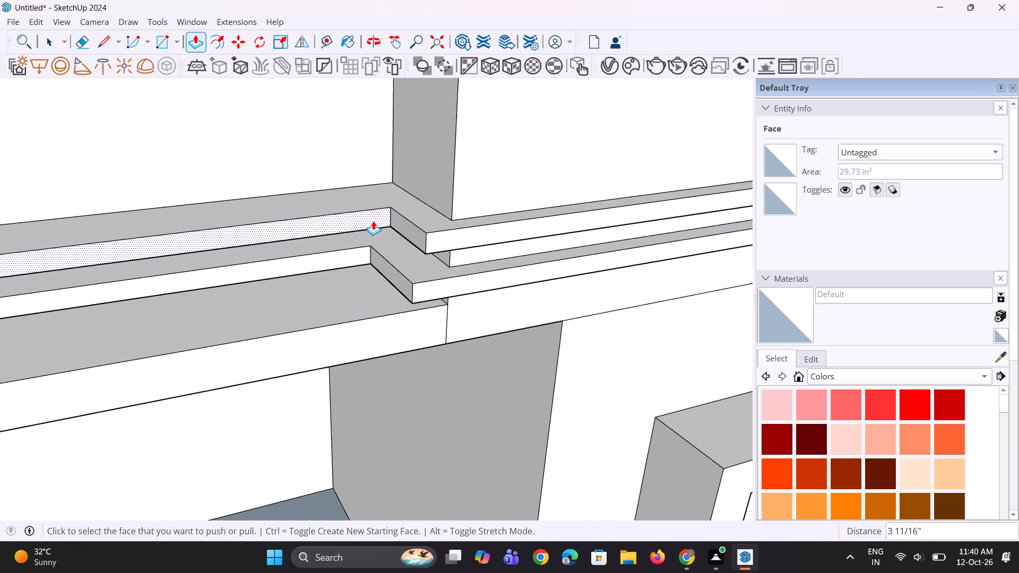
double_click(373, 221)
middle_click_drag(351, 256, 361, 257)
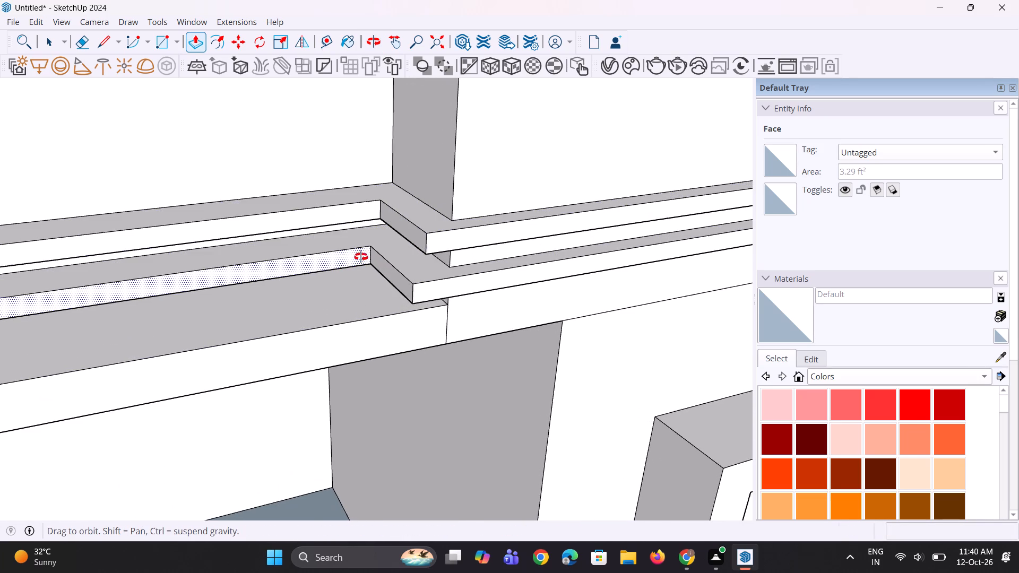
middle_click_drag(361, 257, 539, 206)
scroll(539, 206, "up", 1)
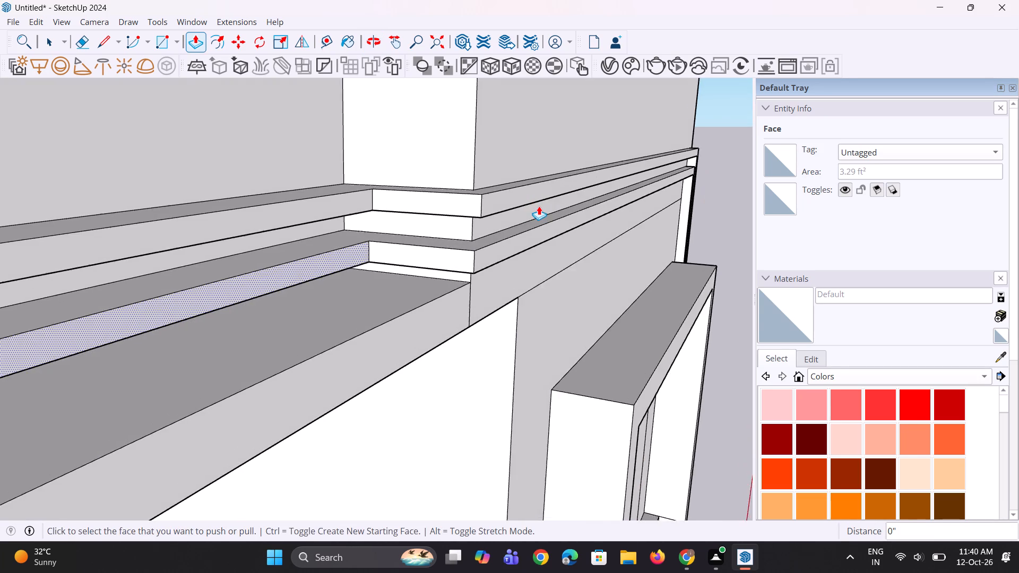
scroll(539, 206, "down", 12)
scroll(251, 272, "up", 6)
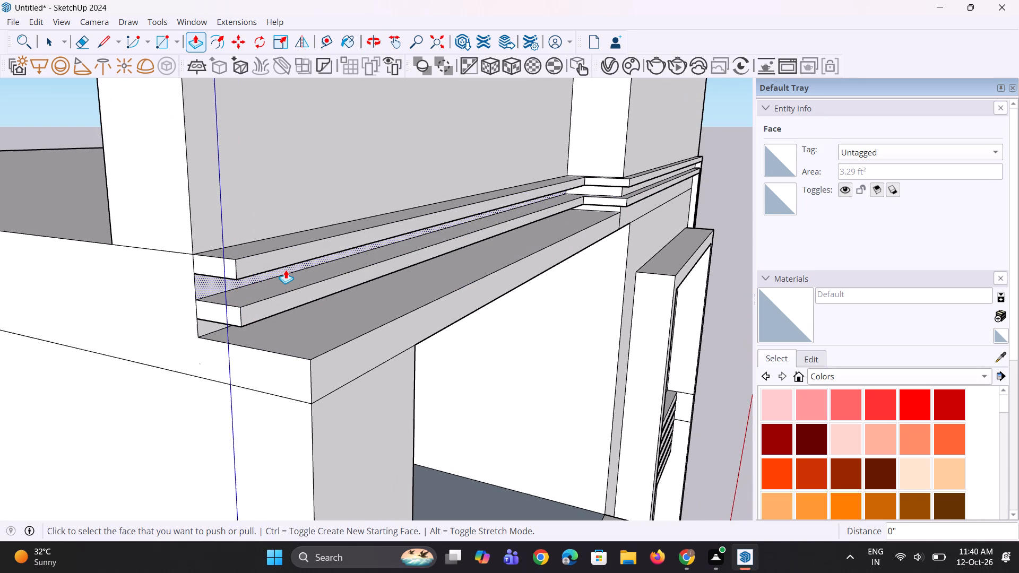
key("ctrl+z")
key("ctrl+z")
Examine the parapet strips along their length and the whole facade down to the ground-floor recess.
middle_click_drag(433, 271, 332, 288, "ctrl")
scroll(333, 288, "up", 1)
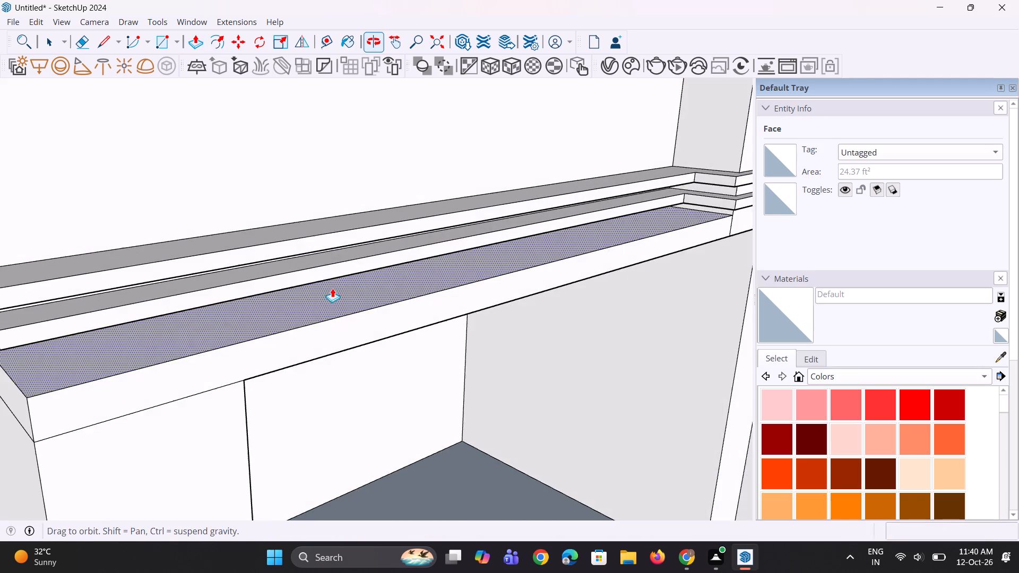
key("space")
scroll(331, 288, "down", 1)
middle_click_drag(339, 277, 252, 315)
scroll(252, 315, "down", 3)
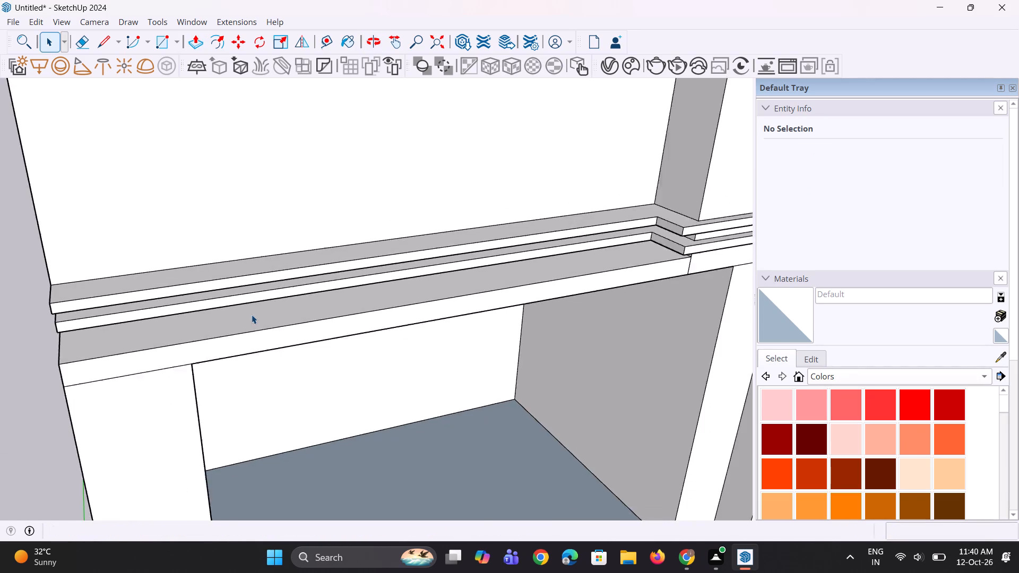
scroll(252, 315, "down", 9)
middle_click_drag(151, 325, 132, 258)
key("space")
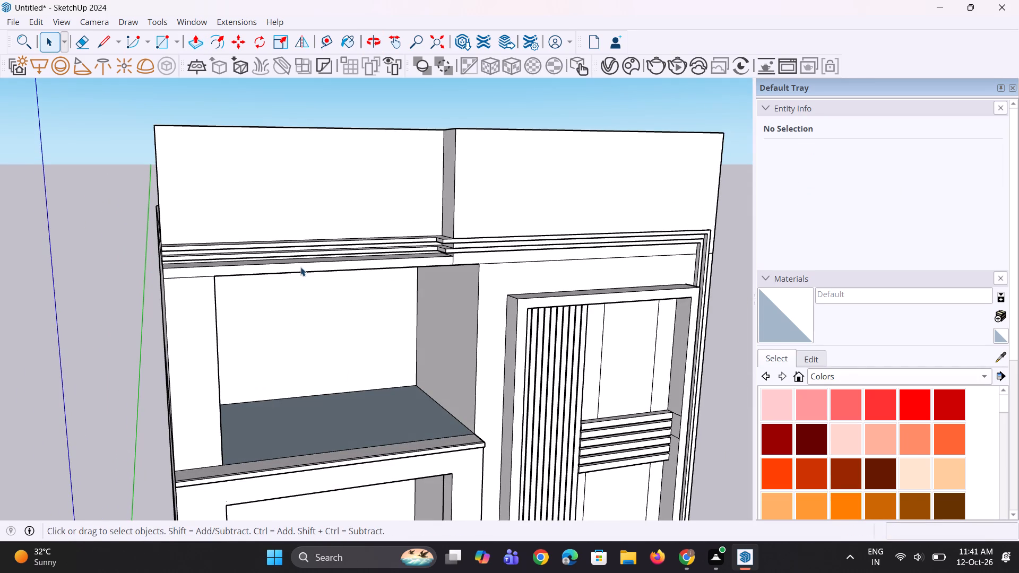
key("space")
scroll(180, 201, "down", 5)
middle_click_drag(450, 247, 342, 265)
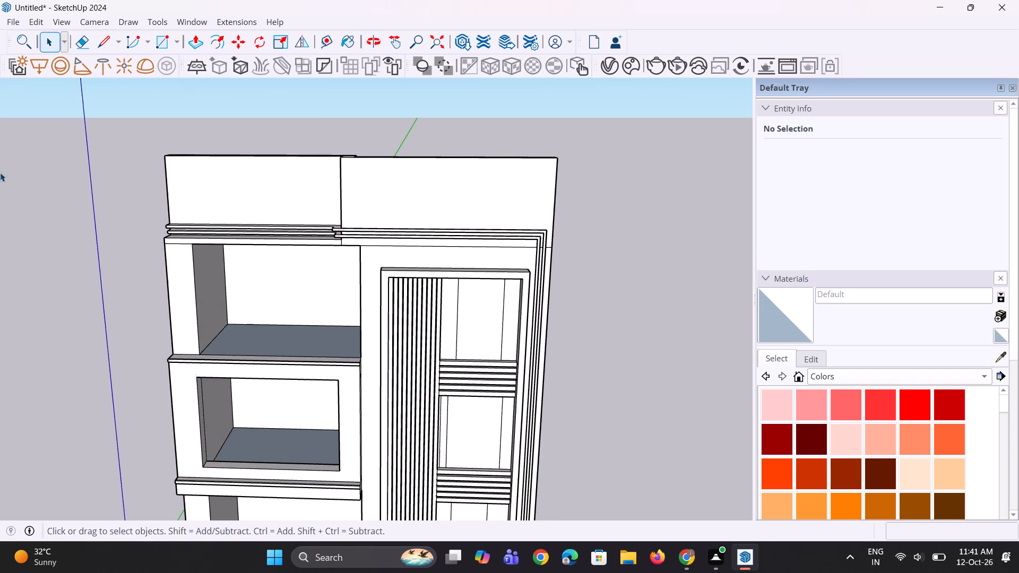
scroll(465, 291, "up", 2)
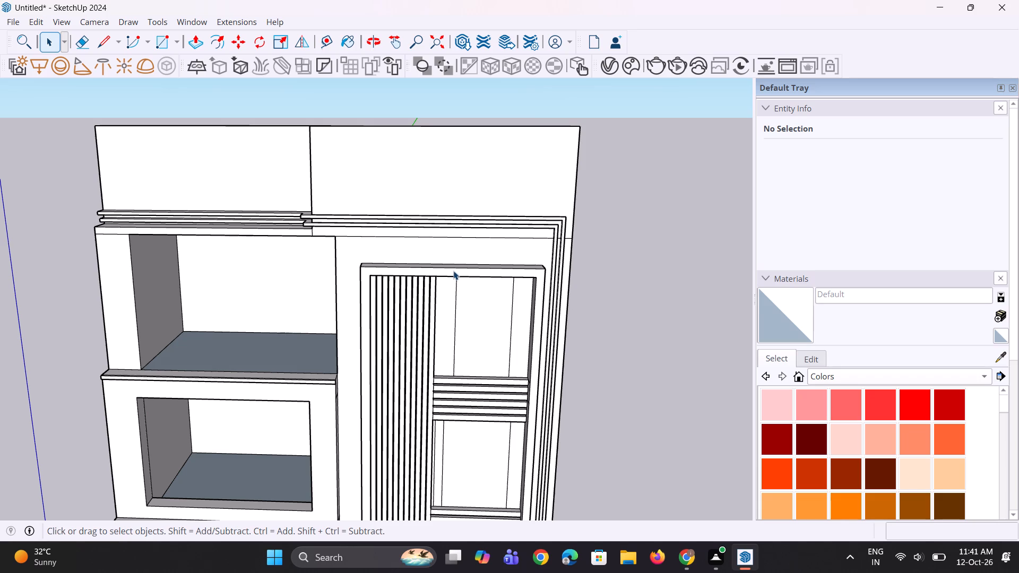
scroll(388, 195, "down", 9)
middle_click_drag(293, 381, 296, 314)
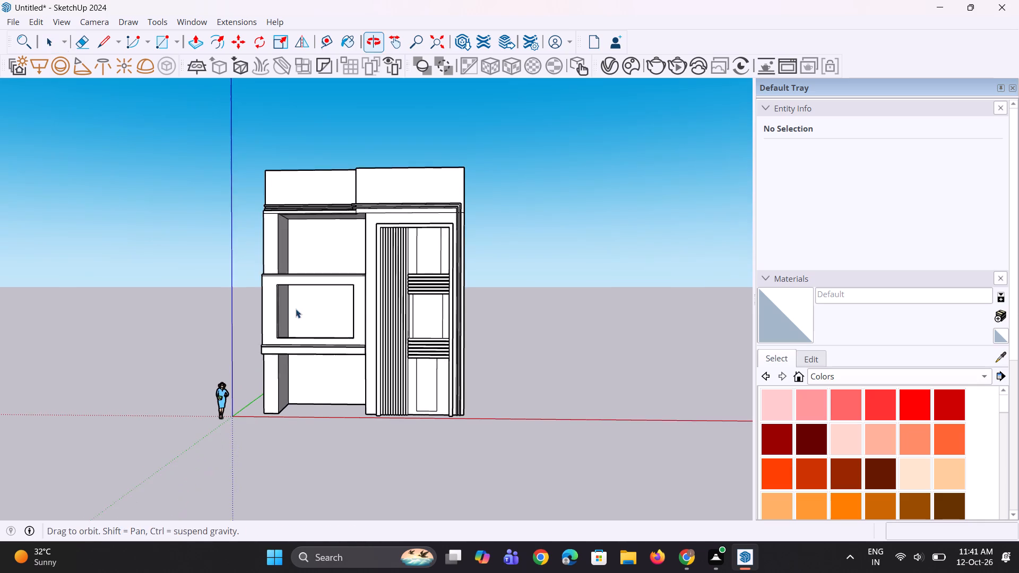
scroll(244, 435, "up", 3)
middle_click_drag(291, 437, 292, 411)
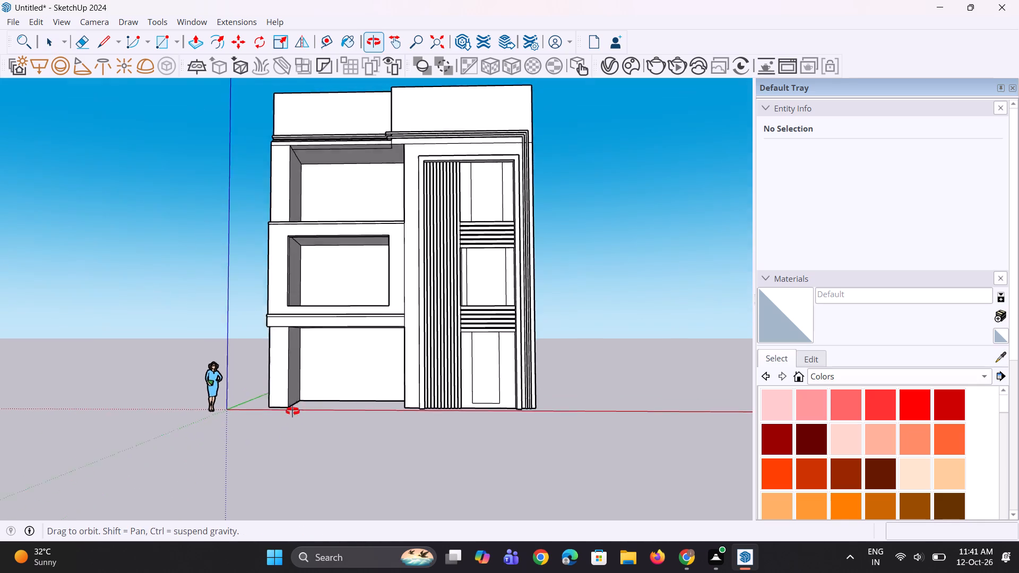
middle_click_drag(292, 411, 290, 370)
scroll(330, 332, "up", 2)
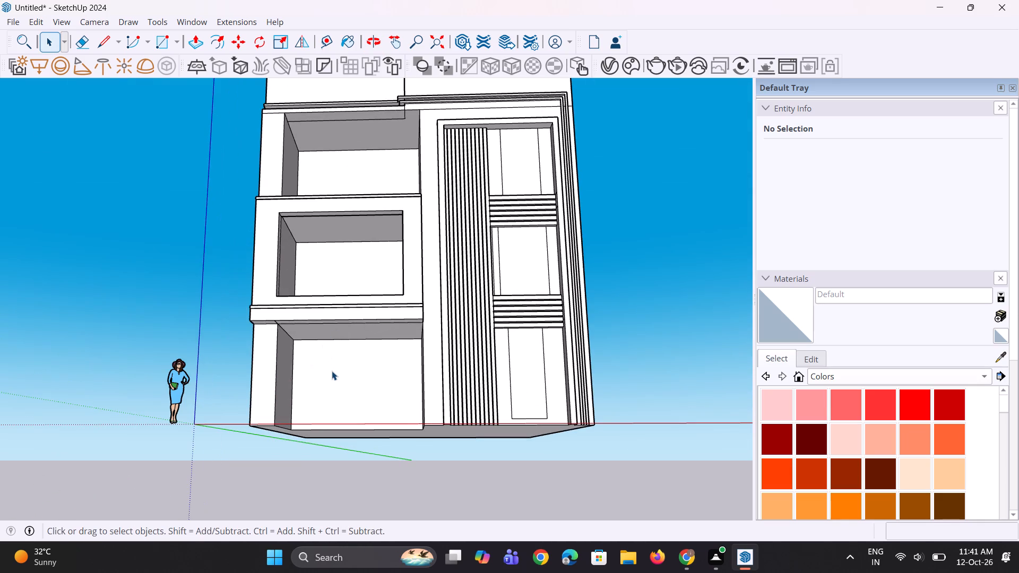
Pull the back wall of the ground-floor recess forward about 5' 9" to make the recess shallower.
key("p")
left_click(332, 391)
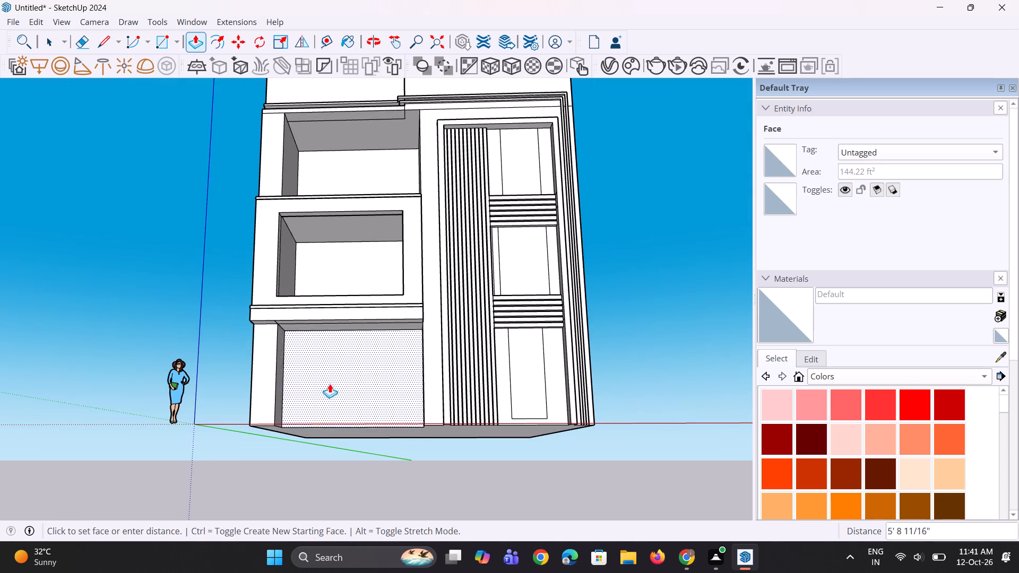
left_click(327, 385)
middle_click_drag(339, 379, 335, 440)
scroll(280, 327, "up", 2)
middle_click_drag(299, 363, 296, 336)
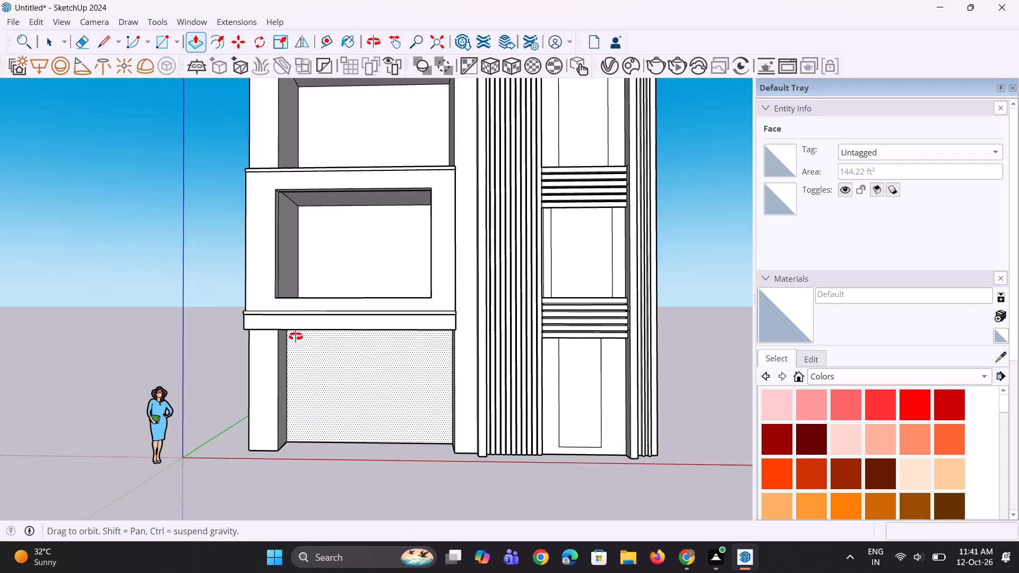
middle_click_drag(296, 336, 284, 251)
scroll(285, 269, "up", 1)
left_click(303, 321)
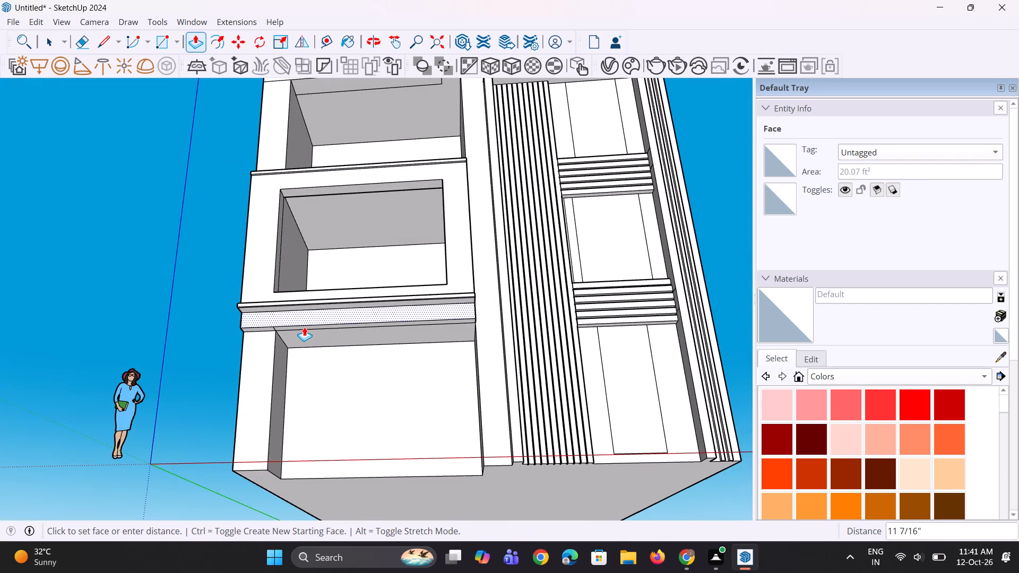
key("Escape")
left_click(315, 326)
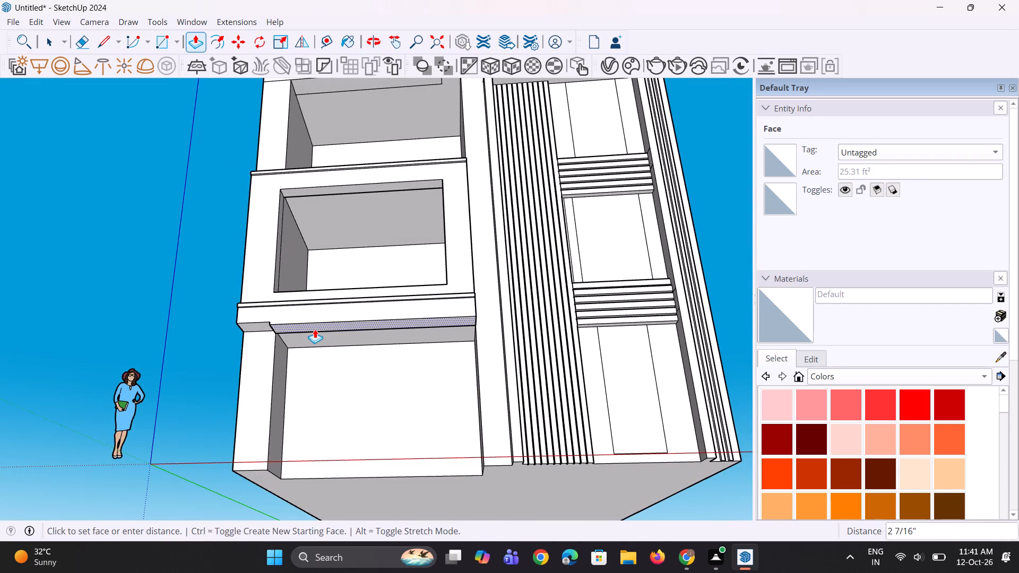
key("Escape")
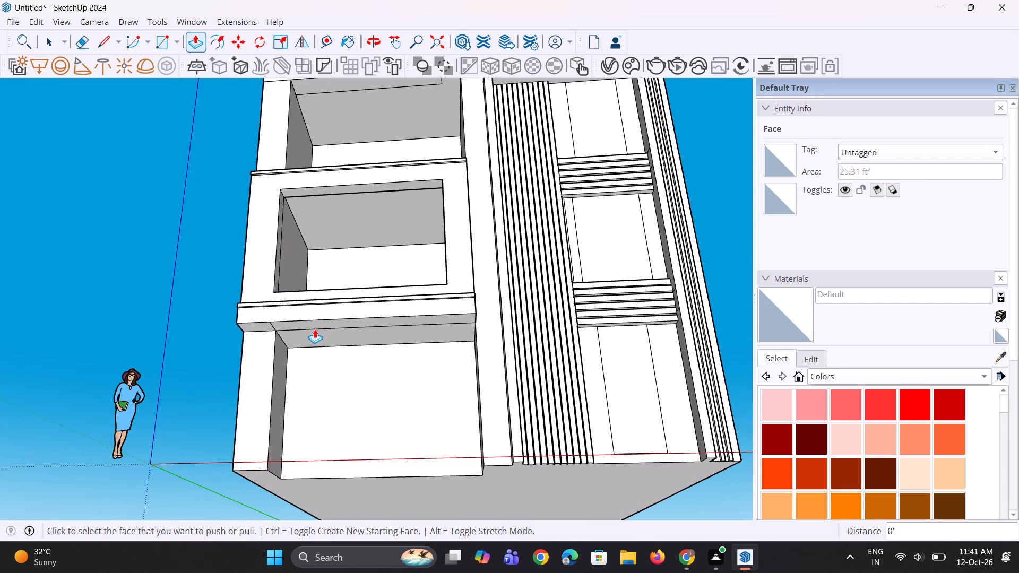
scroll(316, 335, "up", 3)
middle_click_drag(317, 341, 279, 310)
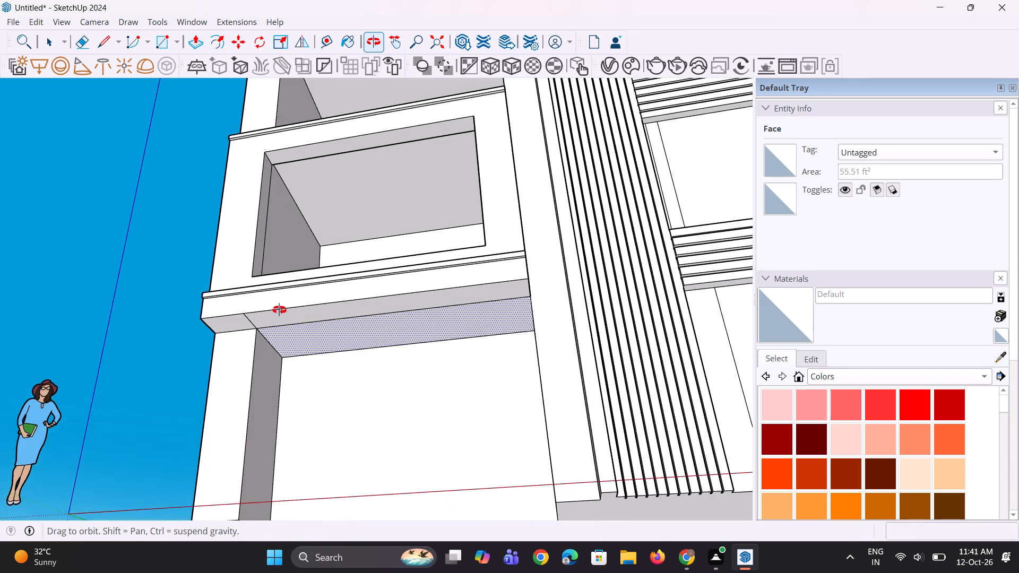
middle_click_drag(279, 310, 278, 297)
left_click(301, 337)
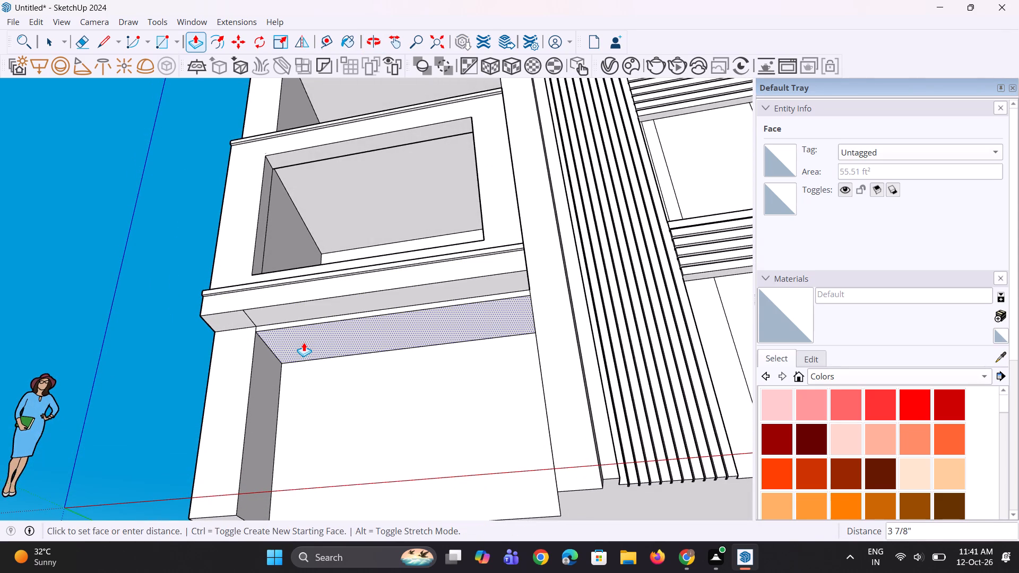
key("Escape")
Copy the back edge of the ground-floor recess ceiling forward about 1' 11 1/8" to split the ceiling into two equal strips.
middle_click_drag(331, 337, 205, 344)
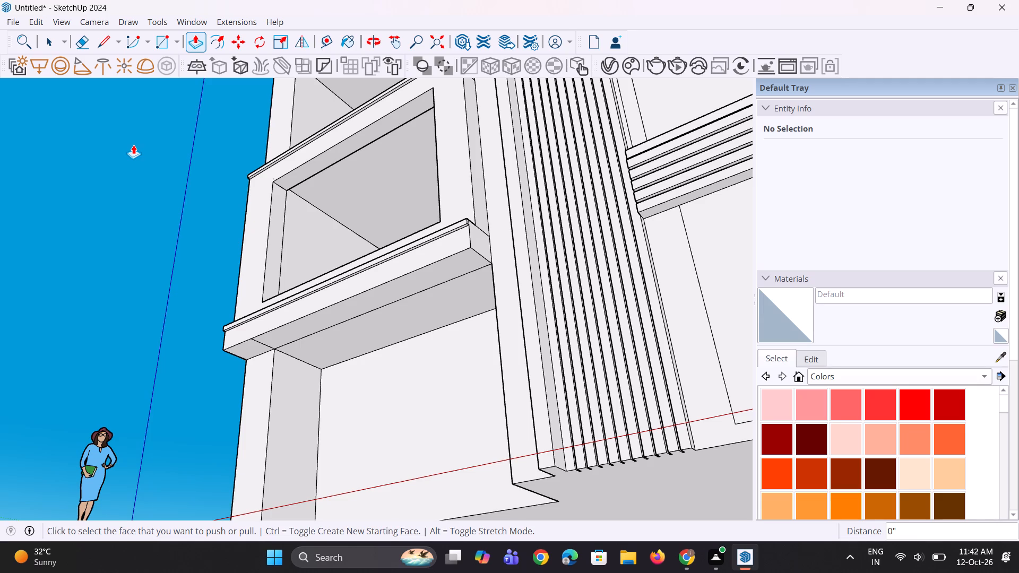
key("space")
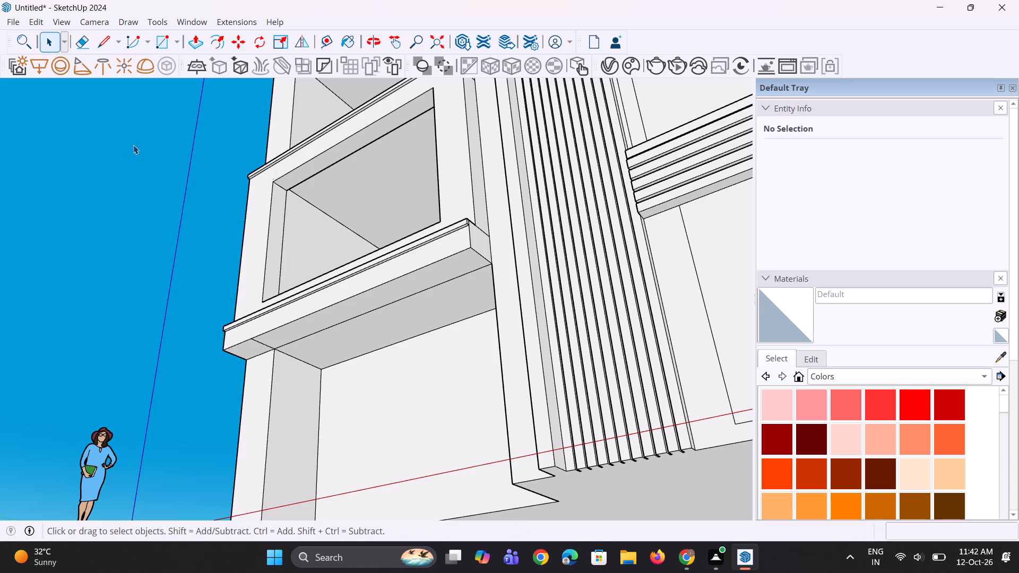
key("space")
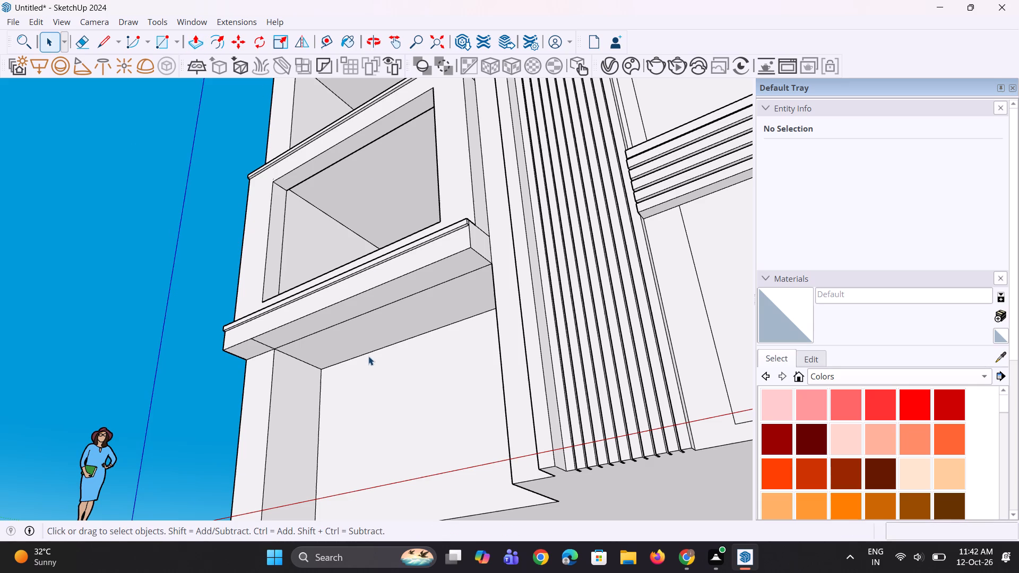
left_click(368, 354)
scroll(290, 397, "up", 2)
key("m")
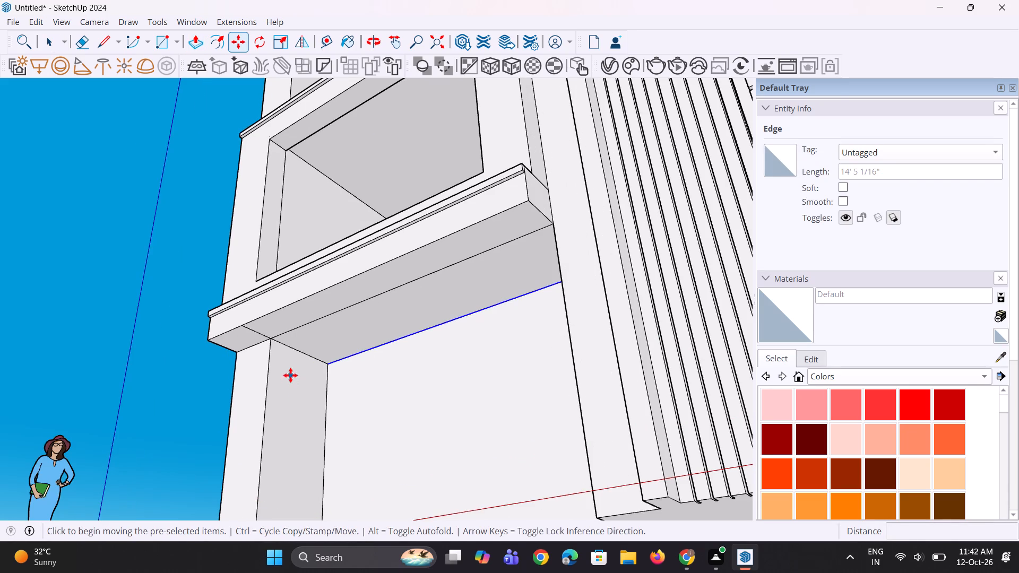
left_click(331, 366)
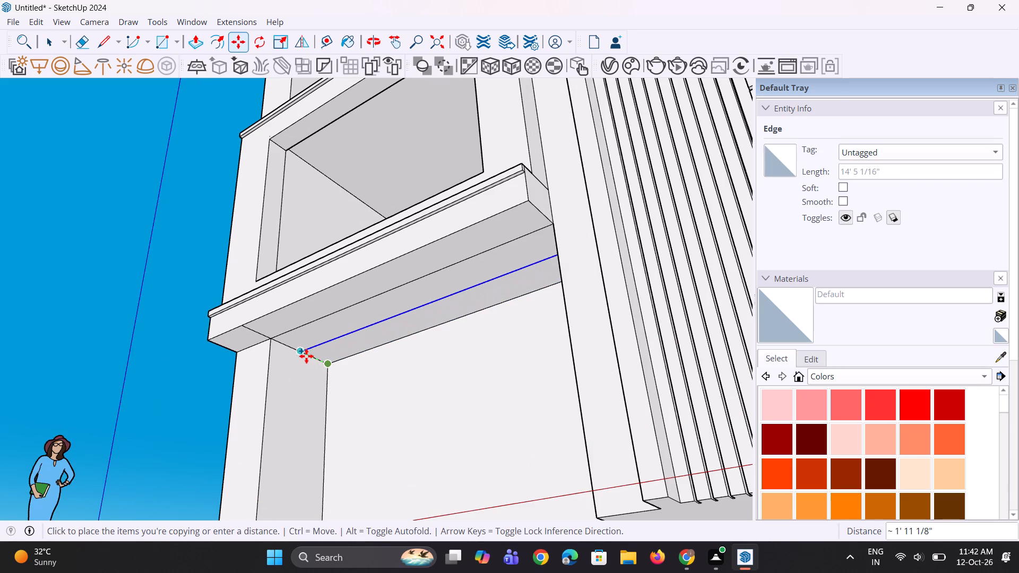
left_click(303, 355)
middle_click_drag(344, 363, 375, 404)
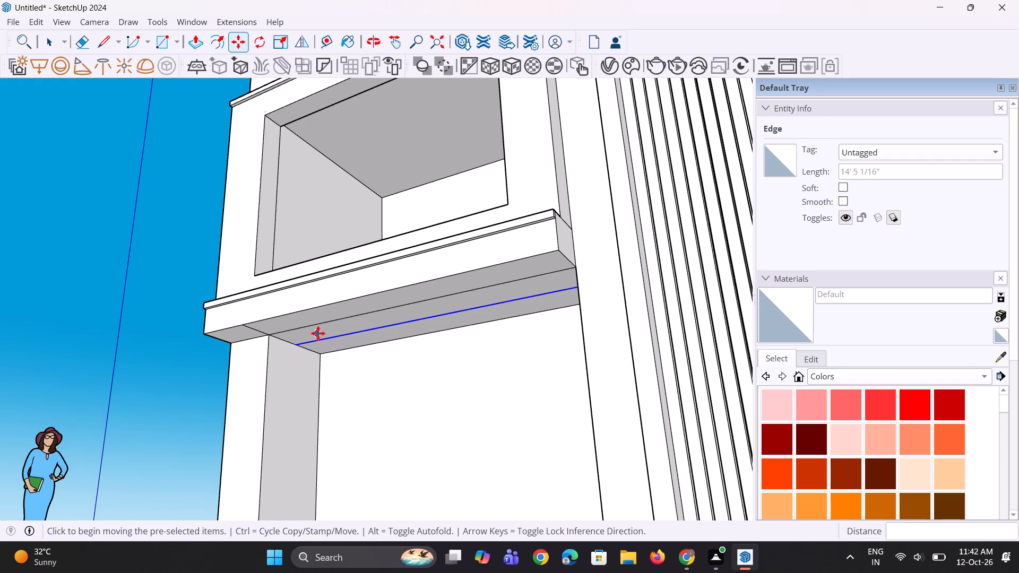
key("space")
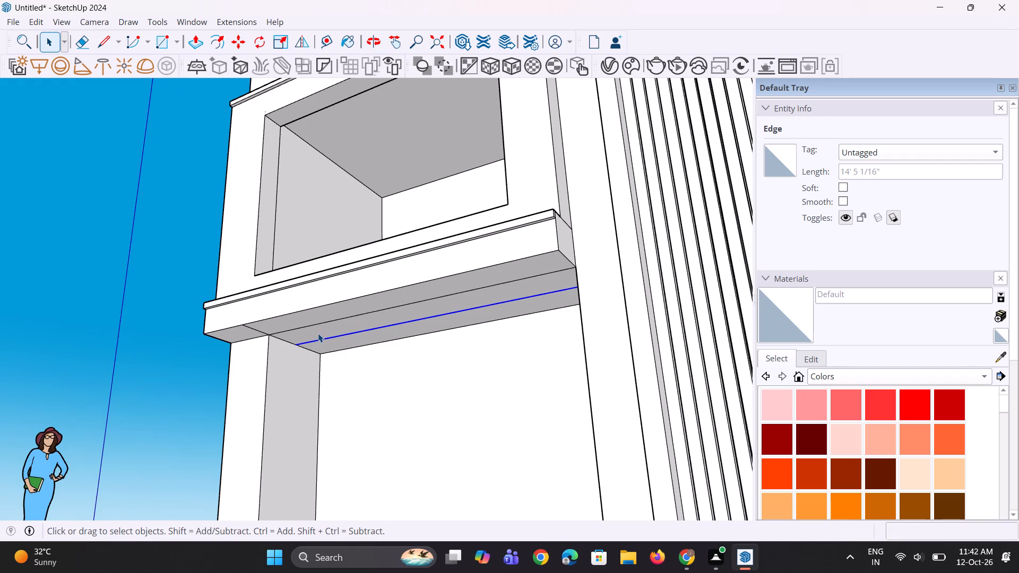
key("space")
Pull the front half of the ground-floor recess ceiling down about 5 7/16" to form the first step.
middle_click_drag(284, 331, 311, 348)
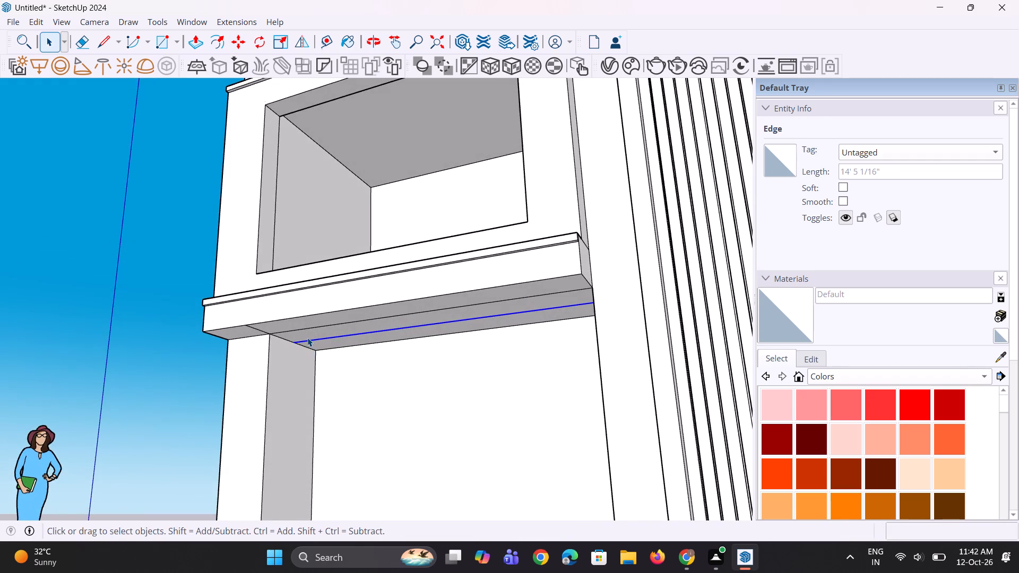
scroll(307, 337, "up", 1)
key("p")
left_click(331, 336)
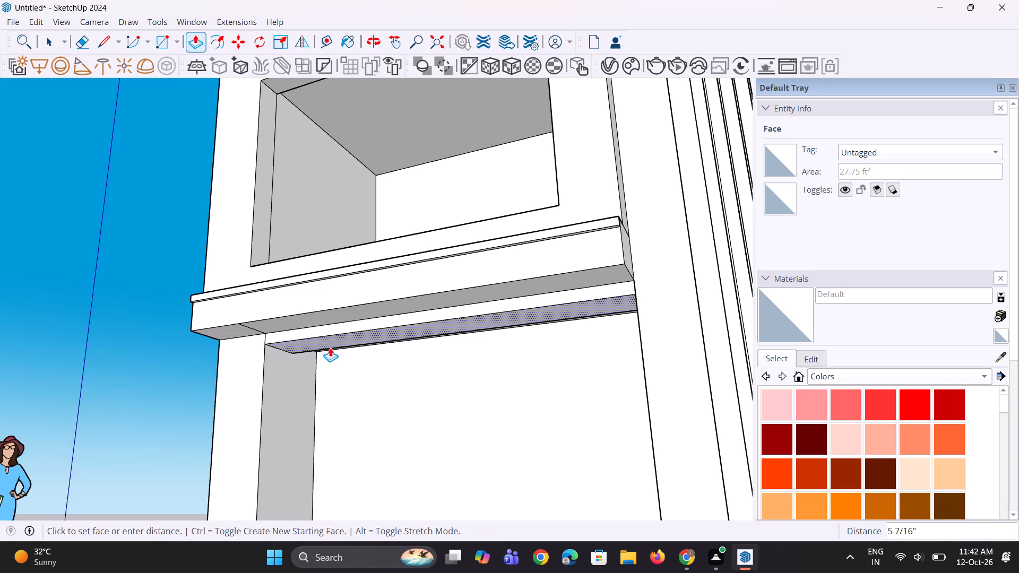
left_click(330, 348)
Pull the back half of the recess ceiling down 1' 1 1/4" to form a second, lower step.
scroll(340, 381, "up", 1)
middle_click_drag(340, 381, 341, 350)
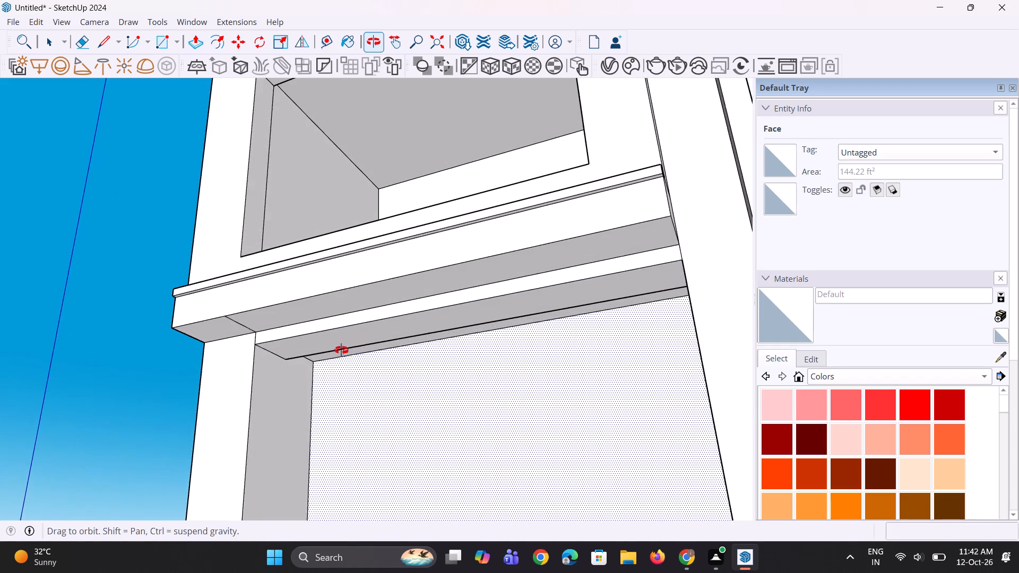
middle_click_drag(341, 350, 349, 363)
middle_click_drag(354, 381, 351, 354)
left_click(352, 353)
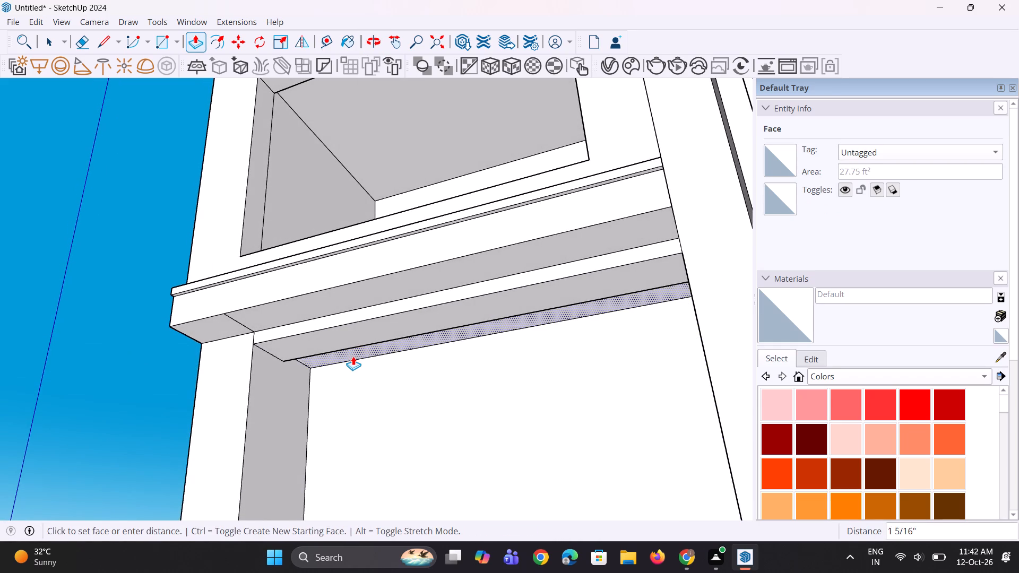
left_click(355, 380)
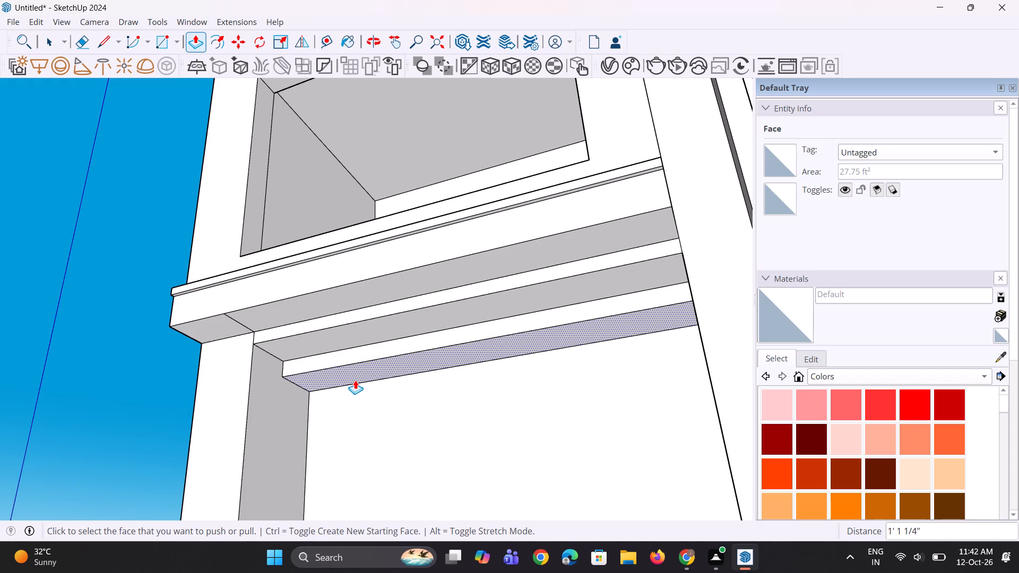
Examine the stepped ceiling over the ground-floor recess within the whole facade.
scroll(352, 384, "down", 5)
middle_click_drag(354, 463, 535, 501)
scroll(378, 407, "down", 5)
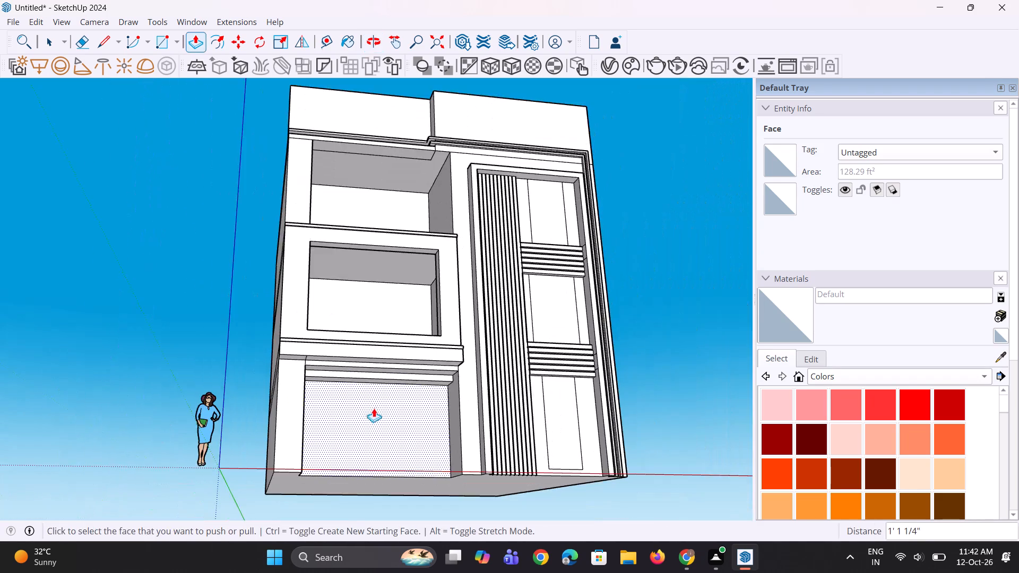
middle_click_drag(400, 442, 358, 474)
middle_click_drag(310, 386, 304, 389)
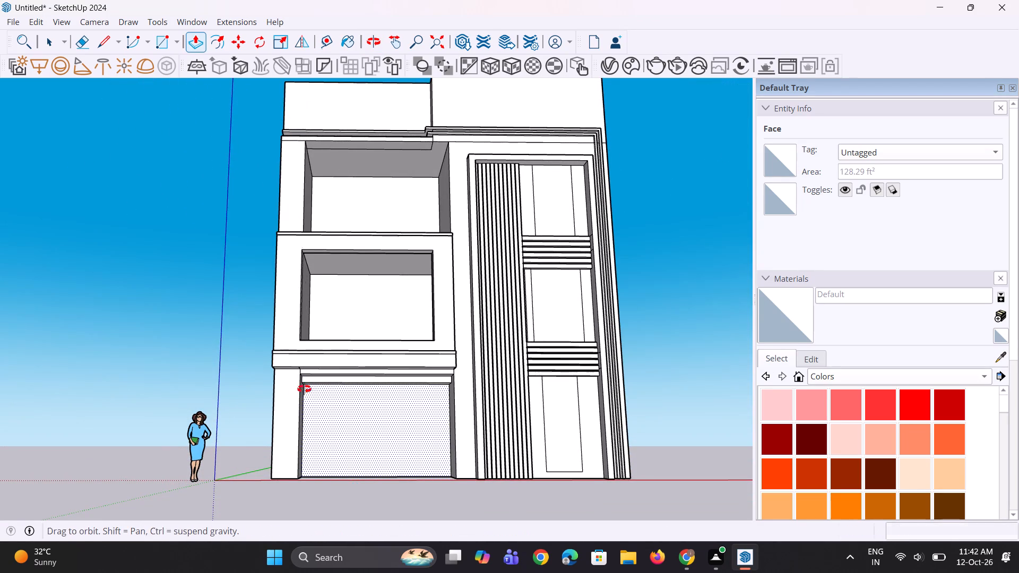
middle_click_drag(304, 389, 275, 397)
scroll(308, 390, "down", 5)
scroll(349, 480, "up", 8)
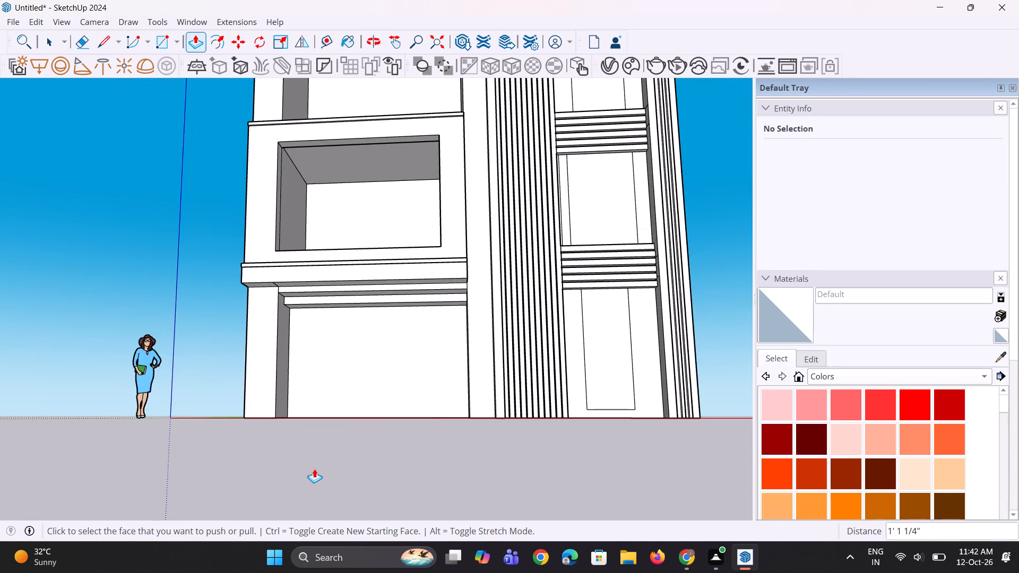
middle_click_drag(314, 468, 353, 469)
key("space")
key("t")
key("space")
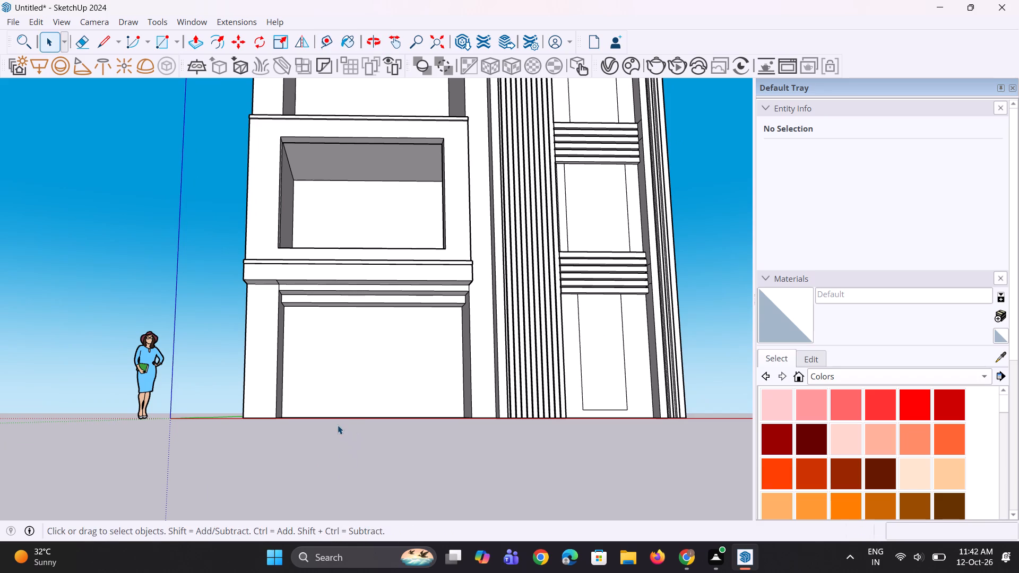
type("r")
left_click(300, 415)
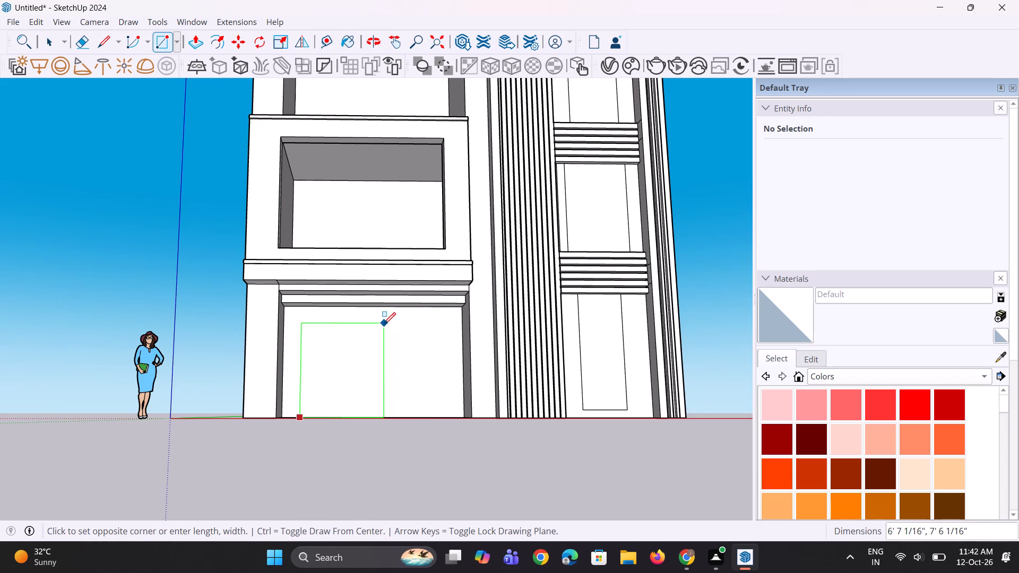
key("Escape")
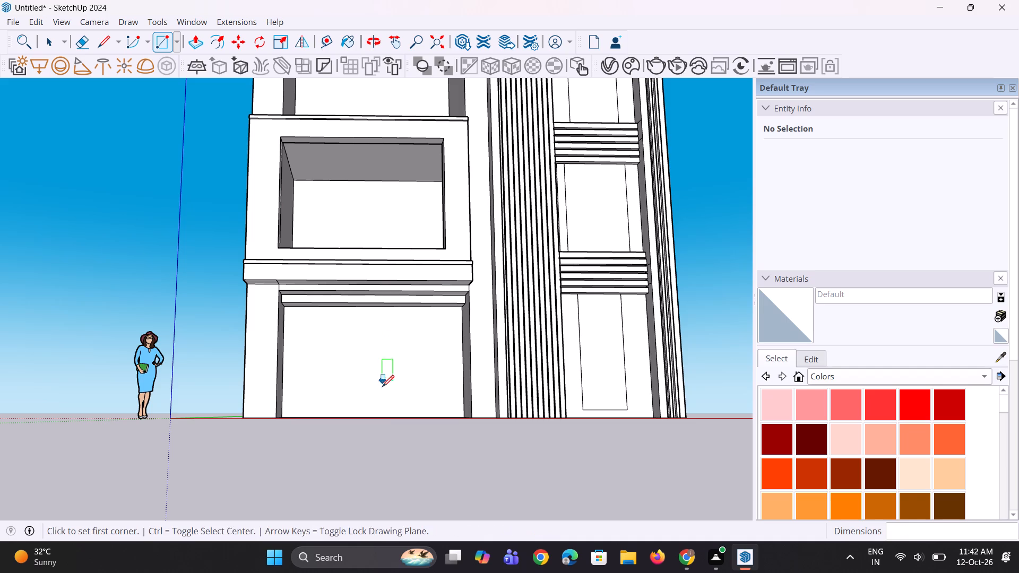
Pull the building's whole underside down slightly so the base extends below the ground line.
middle_click_drag(383, 395, 404, 273)
scroll(387, 389, "up", 1)
key("p")
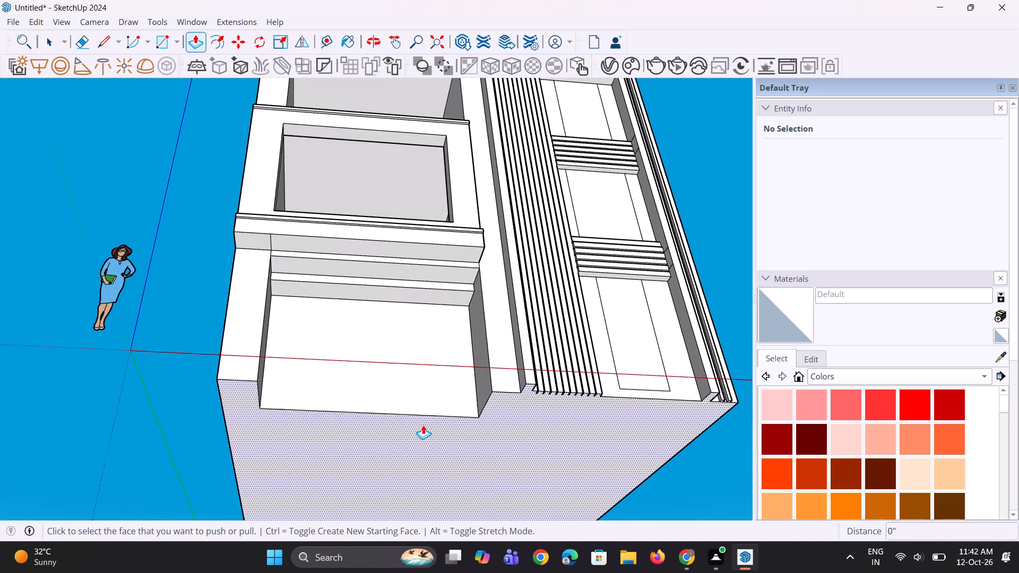
left_click(420, 429)
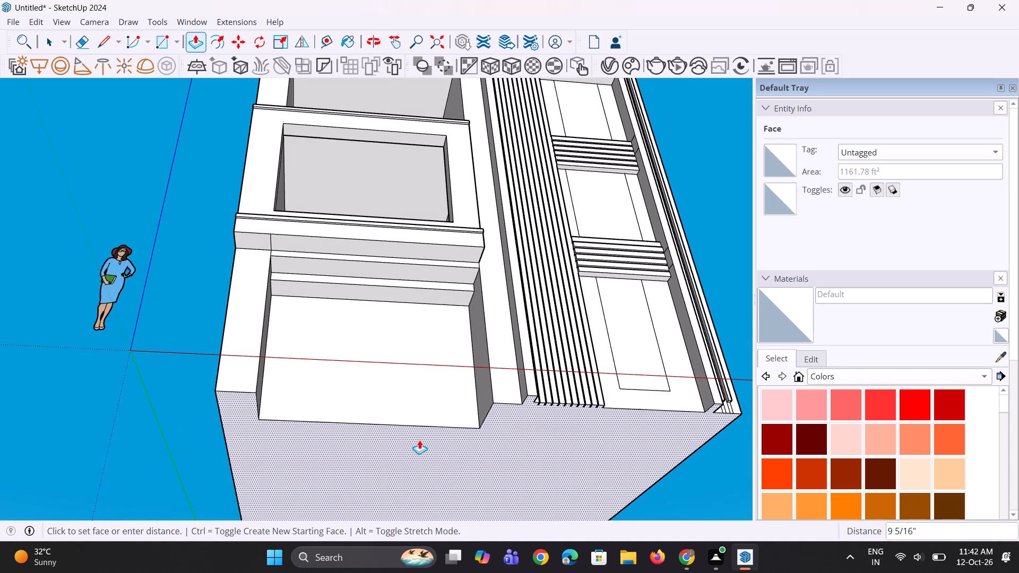
left_click(419, 440)
Draw a door rectangle about 5' 11" wide and 7' 9 3/8" high on the ground-floor recess's back wall, standing on its bottom edge.
scroll(309, 415, "down", 5)
middle_click_drag(307, 418, 279, 517)
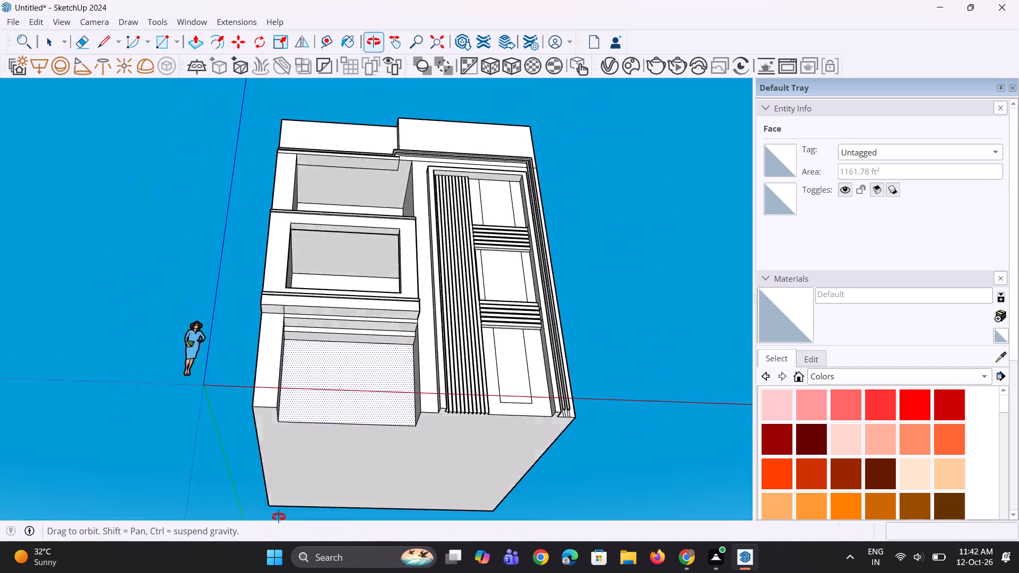
middle_click_drag(279, 517, 273, 553)
key("space")
scroll(333, 411, "up", 4)
key("space")
key("r")
scroll(319, 431, "up", 2)
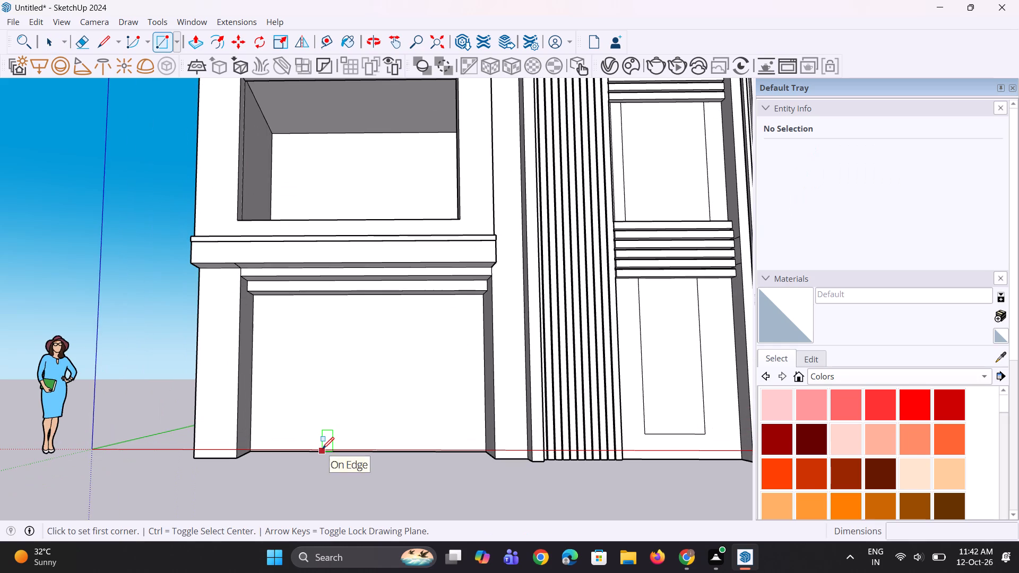
left_click(311, 450)
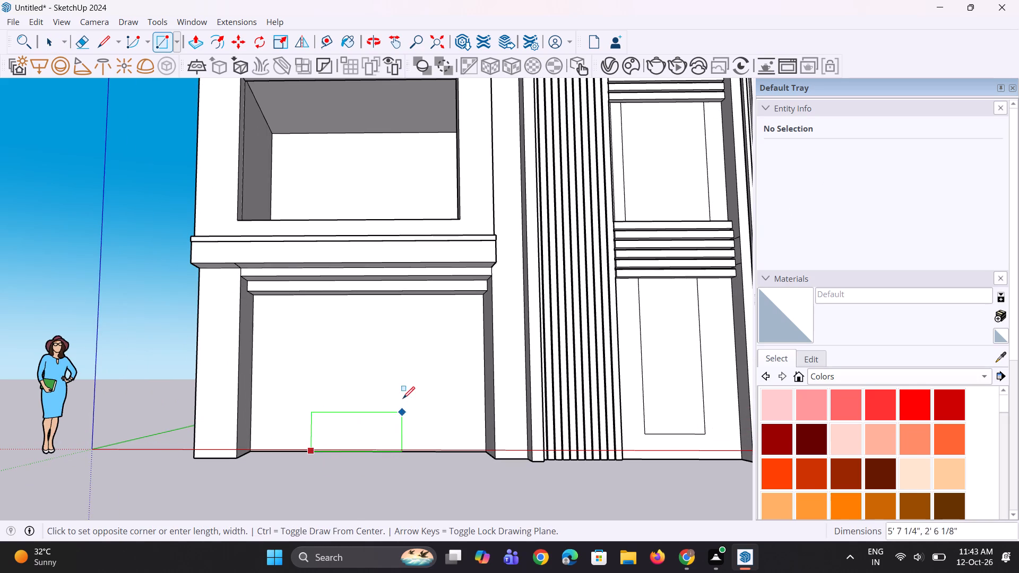
left_click(407, 325)
Widen the ground-floor door outline by moving its left vertical edge outward along the bottom edge of the wall.
middle_click_drag(314, 419, 324, 448)
key("space")
key("space")
scroll(318, 426, "up", 2)
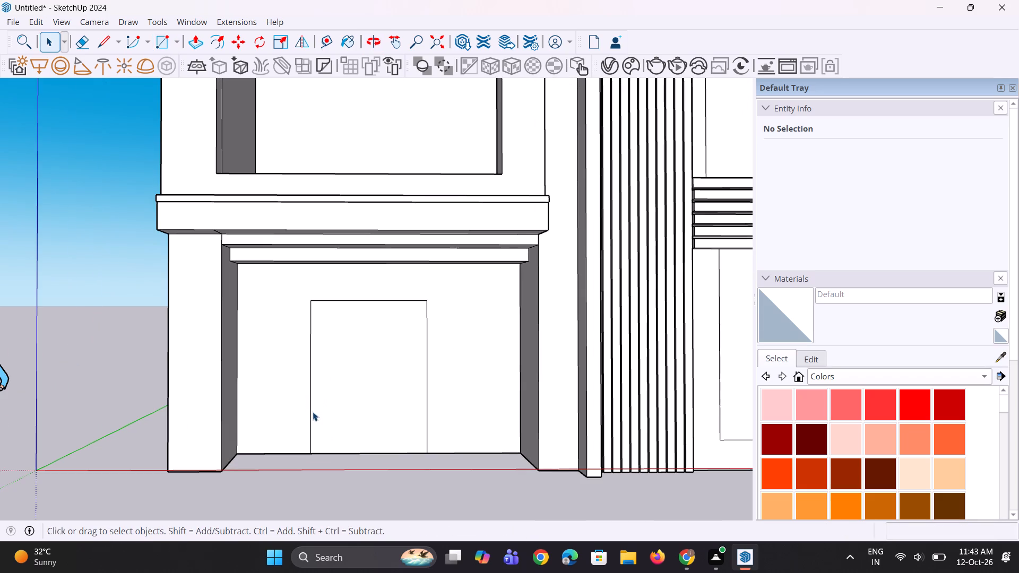
left_click(309, 410)
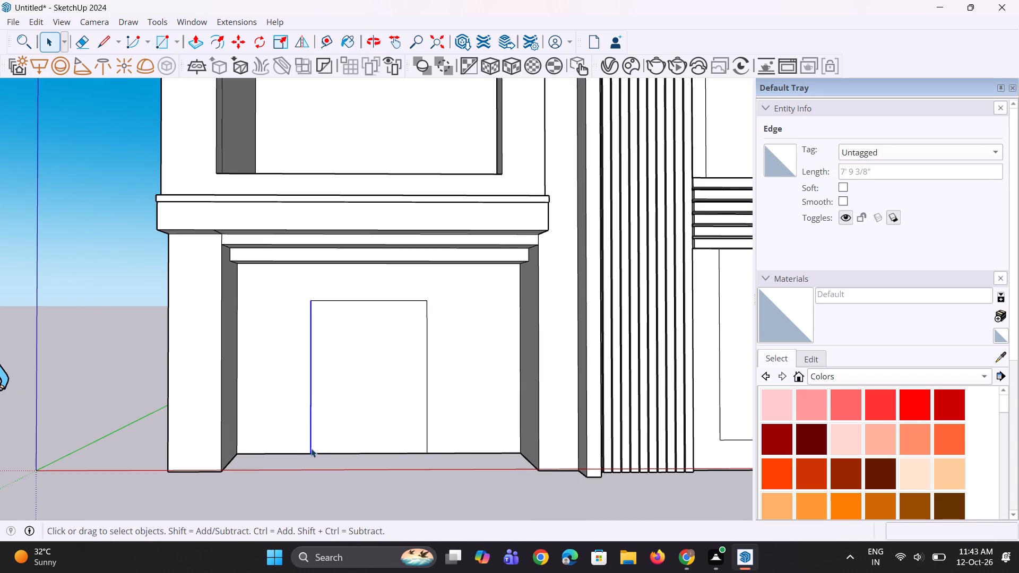
key("m")
left_click(312, 457)
left_click(292, 456)
key("space")
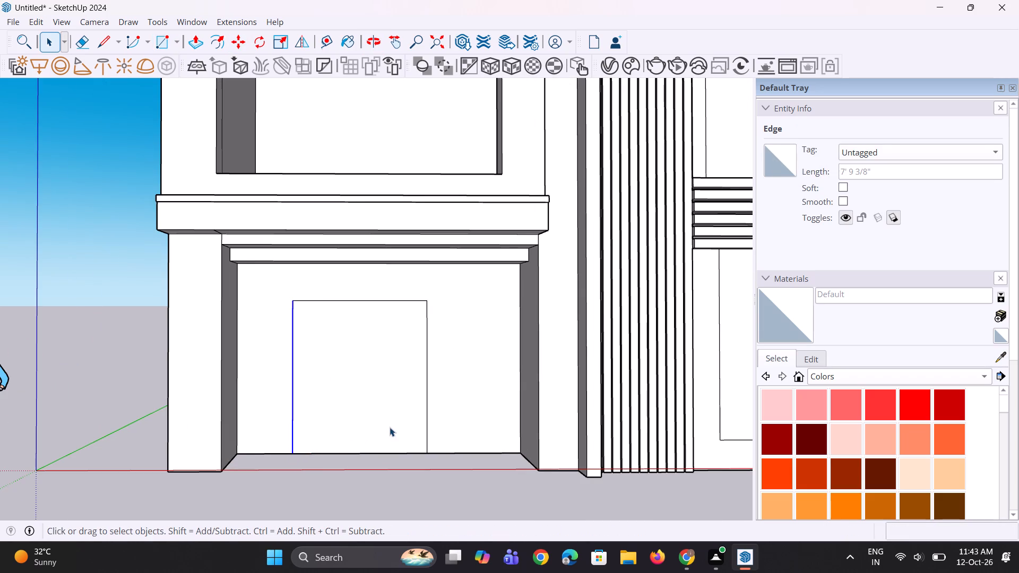
Copy the long front edge on top of the middle-floor frame back about 3" to outline a narrow strip for a parapet.
scroll(394, 440, "down", 7)
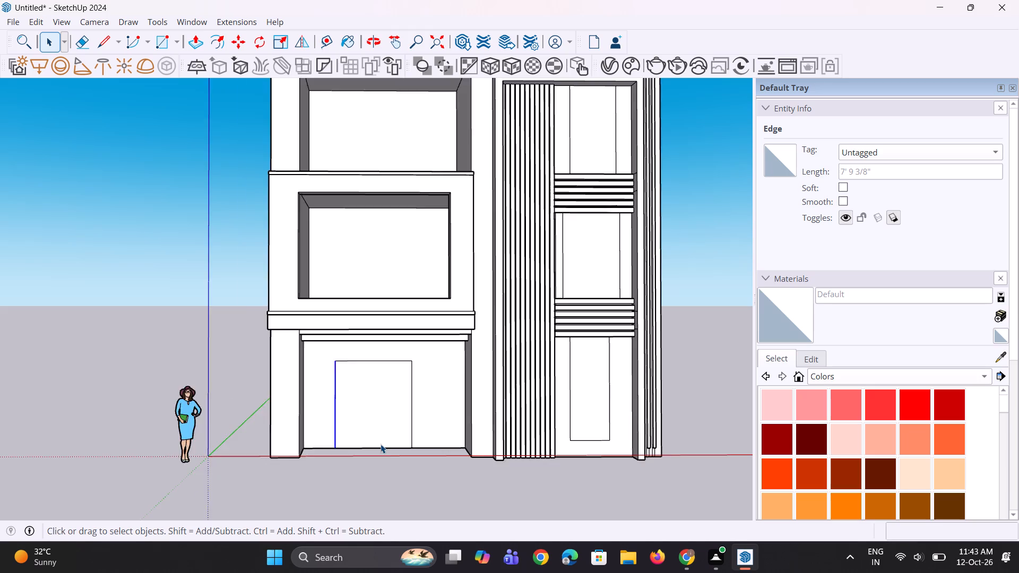
scroll(381, 444, "down", 6)
middle_click_drag(388, 439, 337, 436)
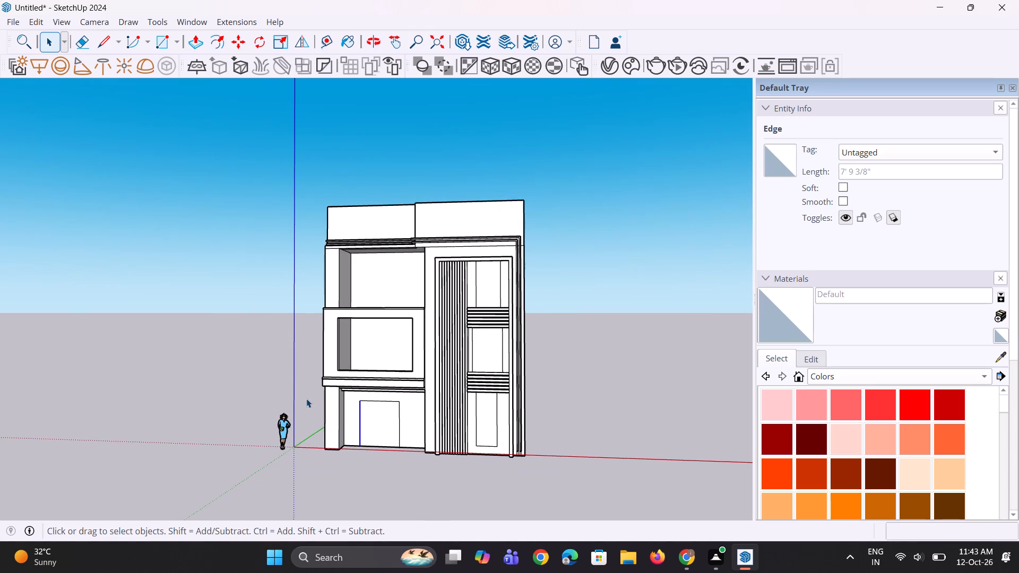
middle_click_drag(306, 398, 479, 557)
scroll(309, 345, "up", 6)
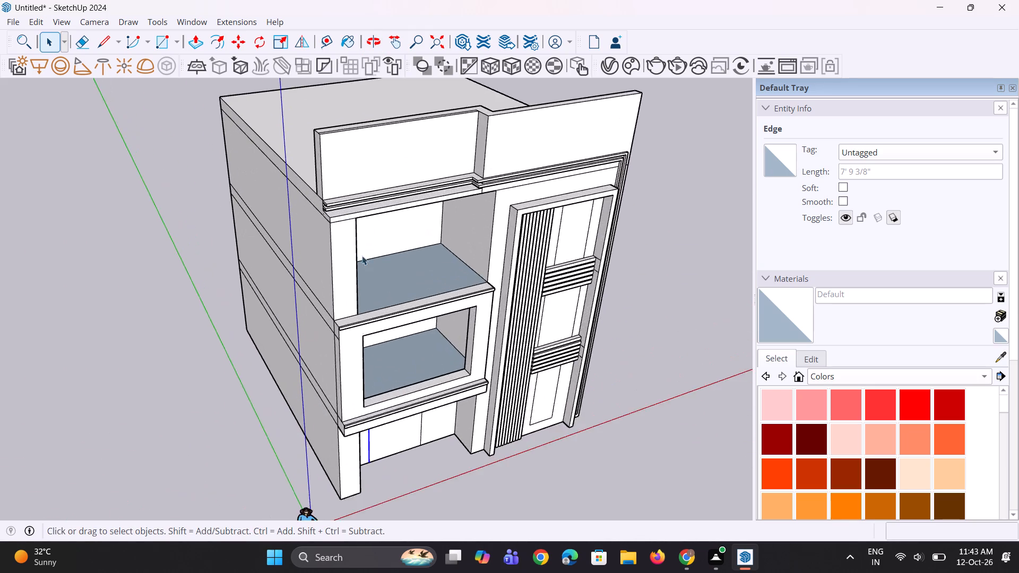
scroll(362, 256, "up", 9)
middle_click_drag(344, 364, 499, 366)
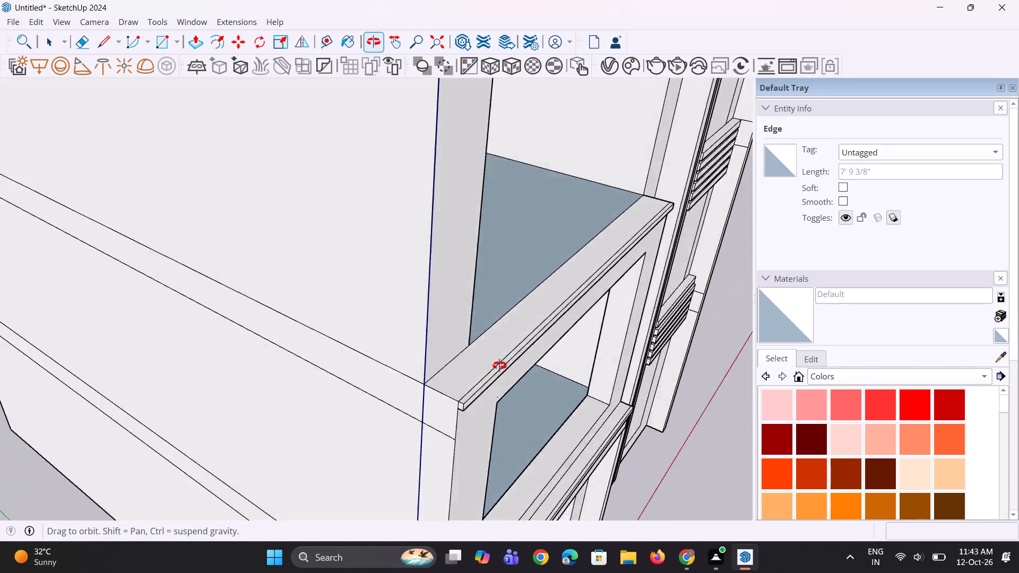
middle_click_drag(499, 366, 543, 365)
scroll(562, 345, "up", 2)
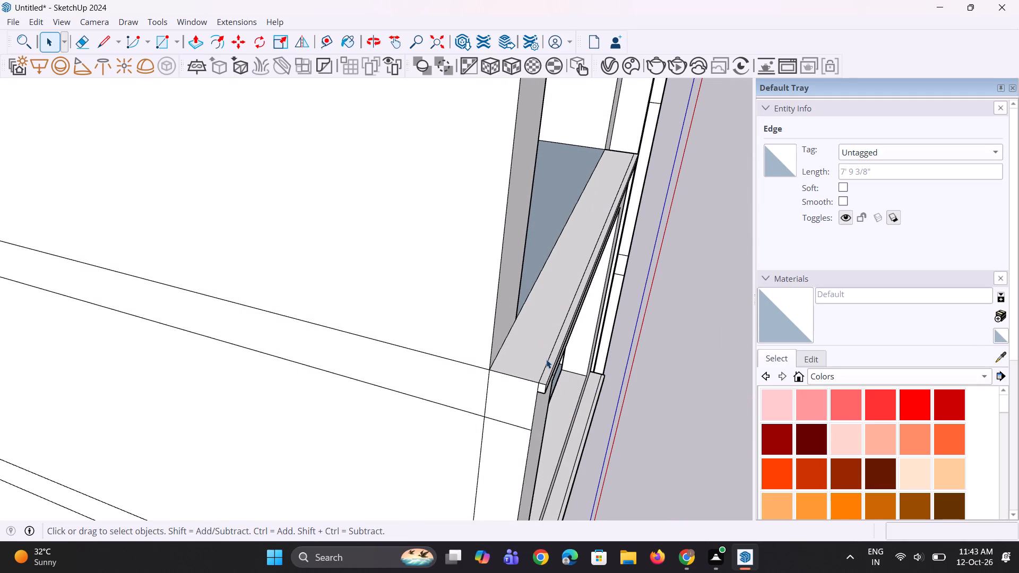
left_click(545, 362)
scroll(539, 366, "up", 2)
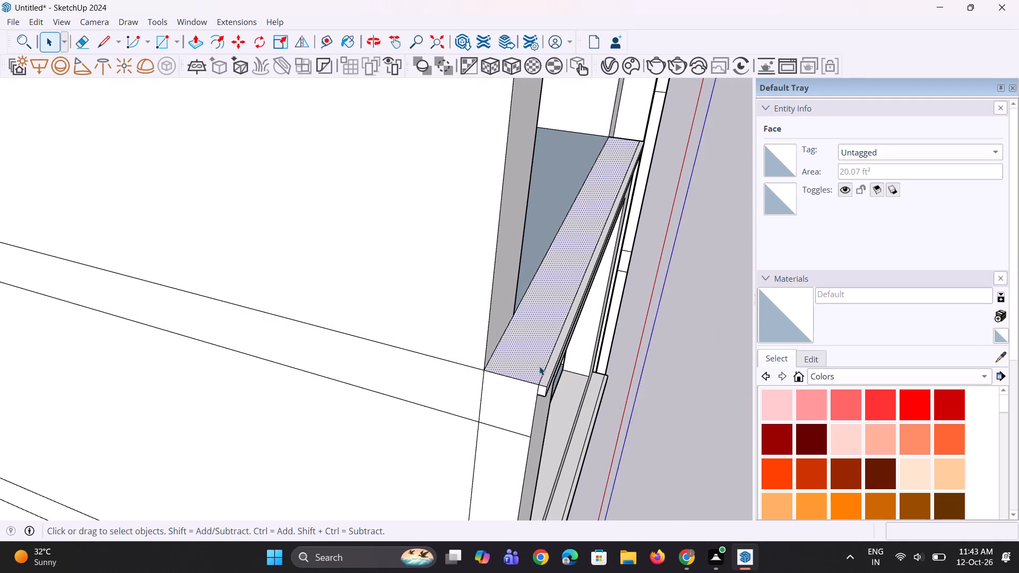
scroll(539, 366, "up", 1)
left_click(552, 360)
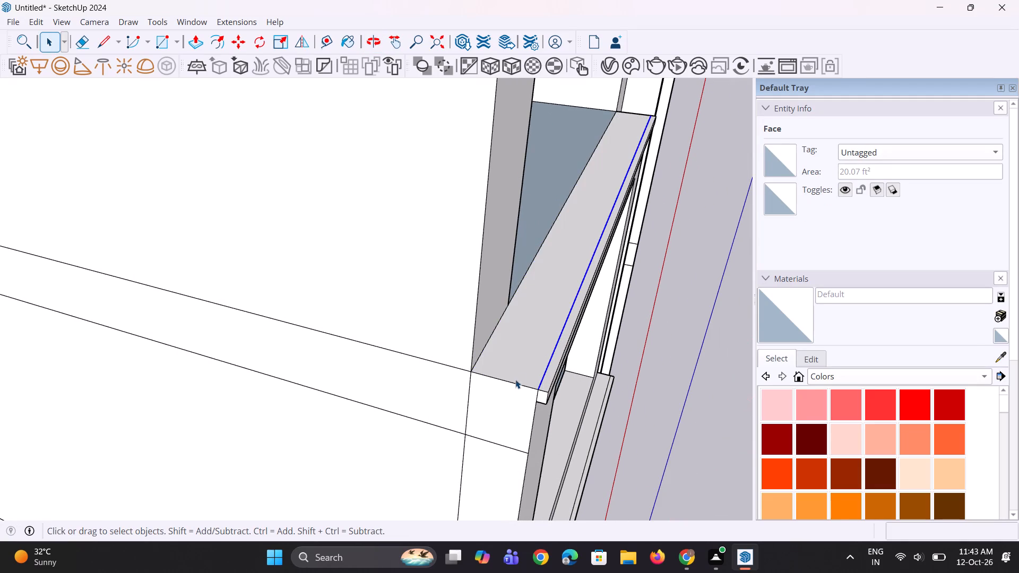
scroll(512, 384, "up", 2)
key("m")
scroll(513, 387, "up", 1)
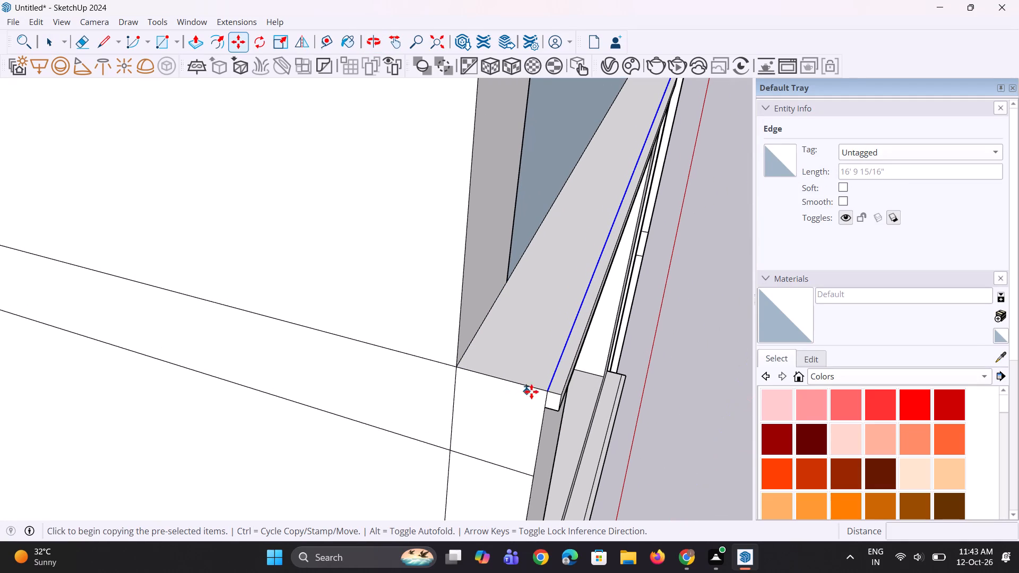
left_click(545, 388)
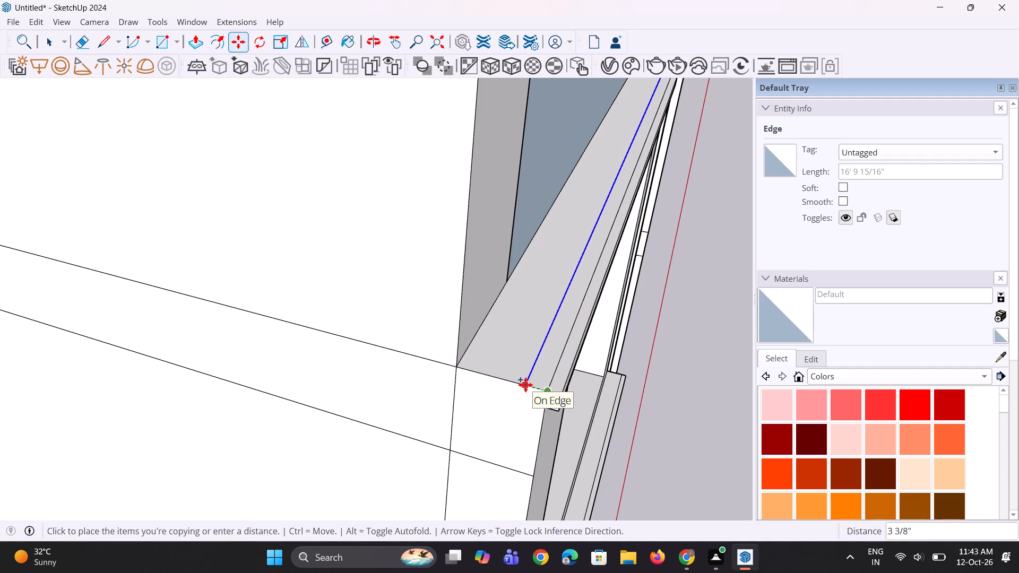
left_click(528, 385)
Pull the narrow strip on top of the middle-floor frame up about 2' 5/8" to form a balcony parapet.
key("p")
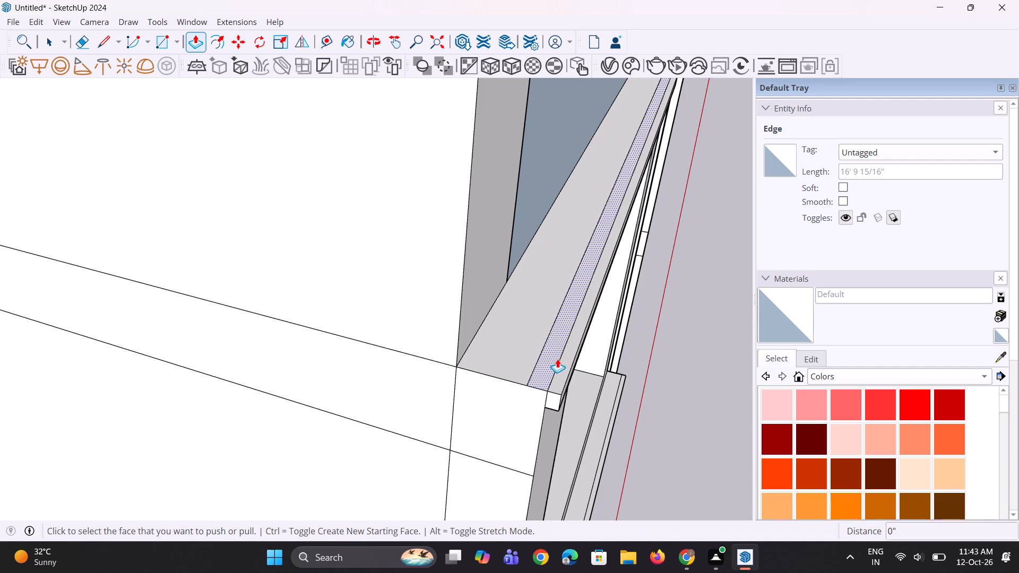
left_click(557, 358)
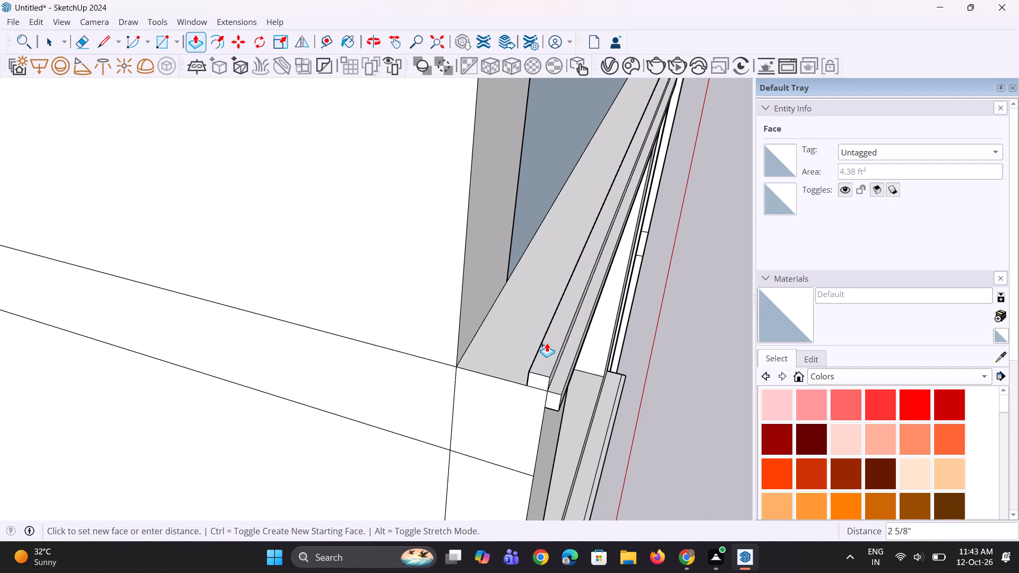
scroll(547, 343, "down", 8)
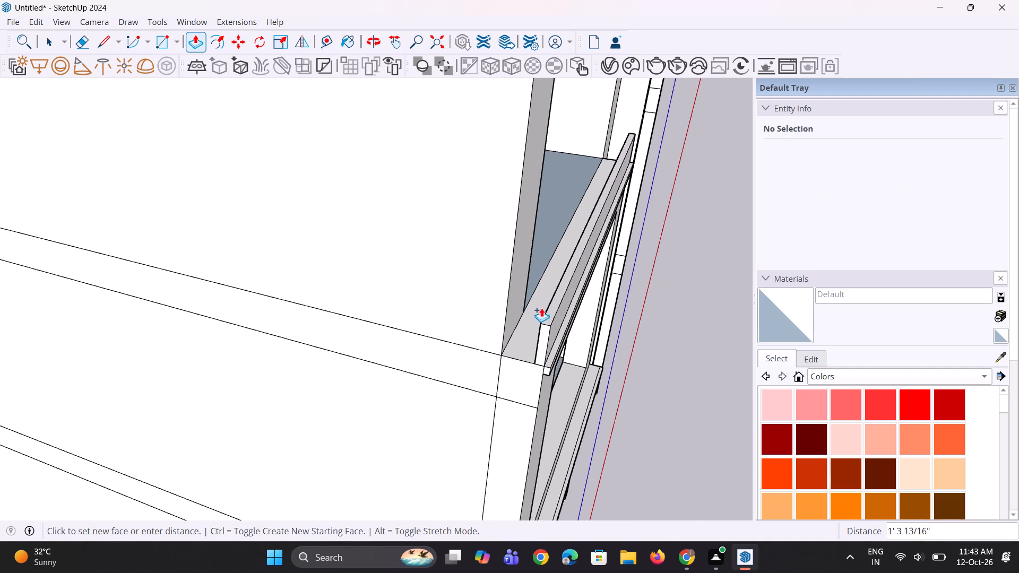
left_click(557, 288)
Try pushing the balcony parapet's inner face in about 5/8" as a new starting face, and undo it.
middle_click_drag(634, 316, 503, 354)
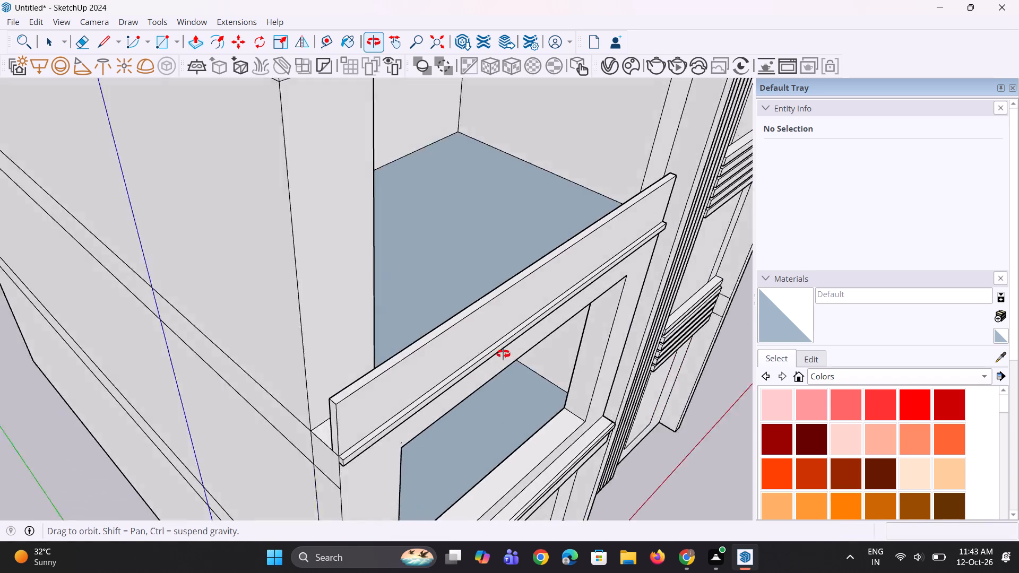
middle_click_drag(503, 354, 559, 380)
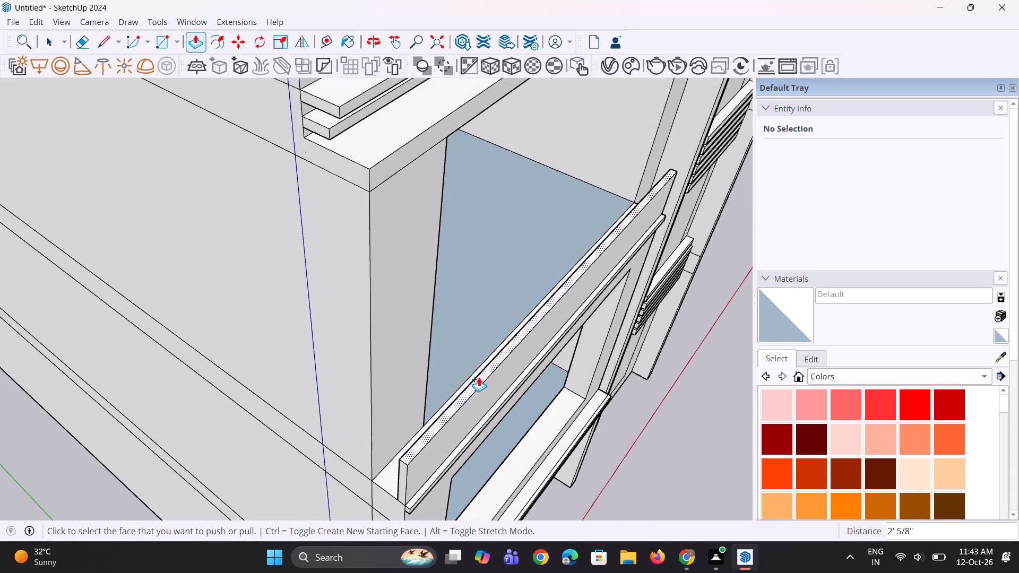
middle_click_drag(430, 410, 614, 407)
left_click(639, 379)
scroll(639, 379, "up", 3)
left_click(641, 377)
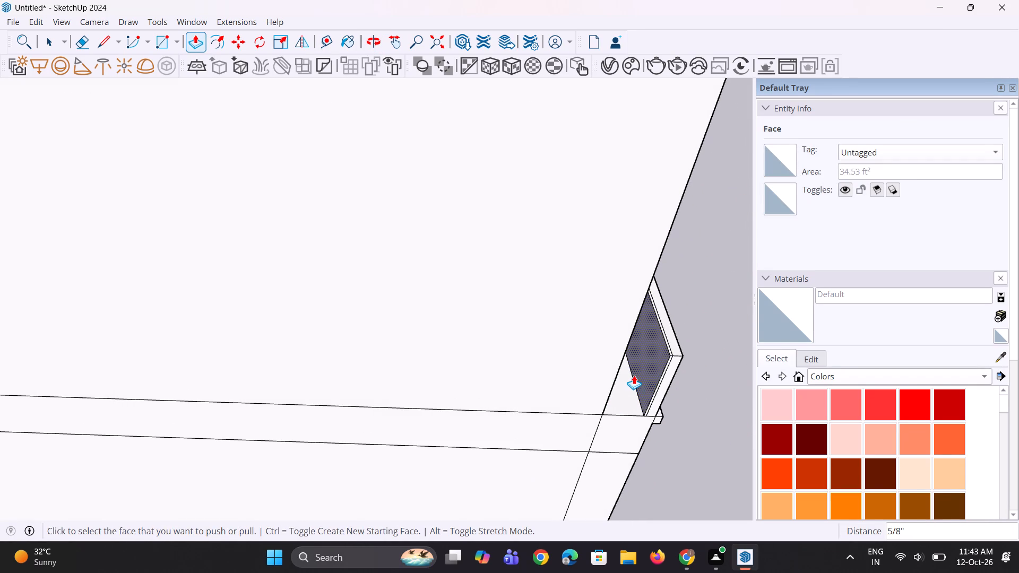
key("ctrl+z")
Push the balcony parapet's inner face about 1 3/16" toward the front to thin the parapet.
scroll(646, 367, "up", 2)
left_click(646, 367)
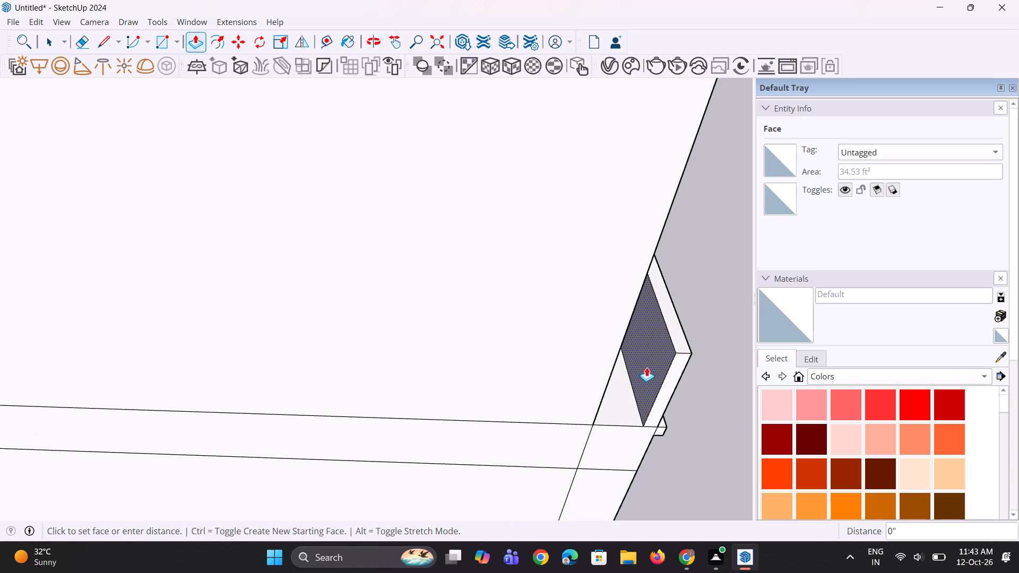
left_click(651, 368)
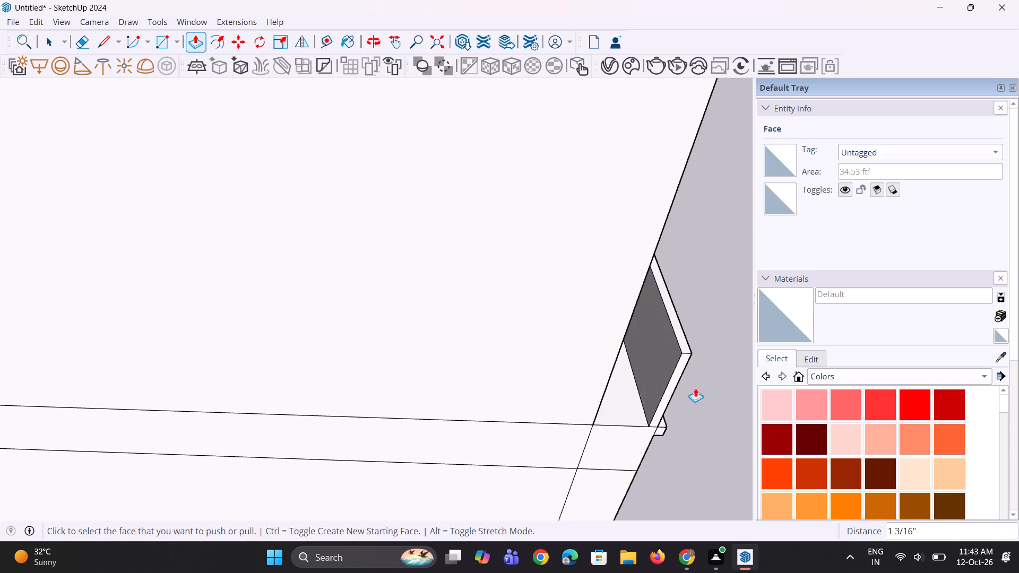
Pull the balcony parapet's top face up about 1 1/4" as a new starting face to form a separate cap strip.
middle_click_drag(695, 392, 401, 362)
scroll(399, 343, "down", 11)
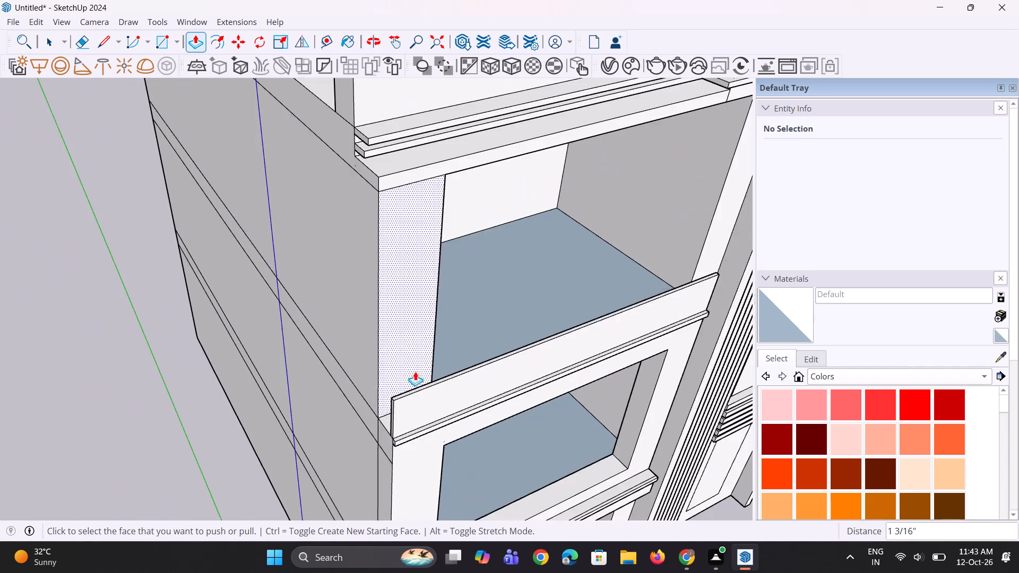
middle_click_drag(452, 389, 336, 347)
scroll(336, 346, "down", 5)
middle_click_drag(347, 380, 329, 272)
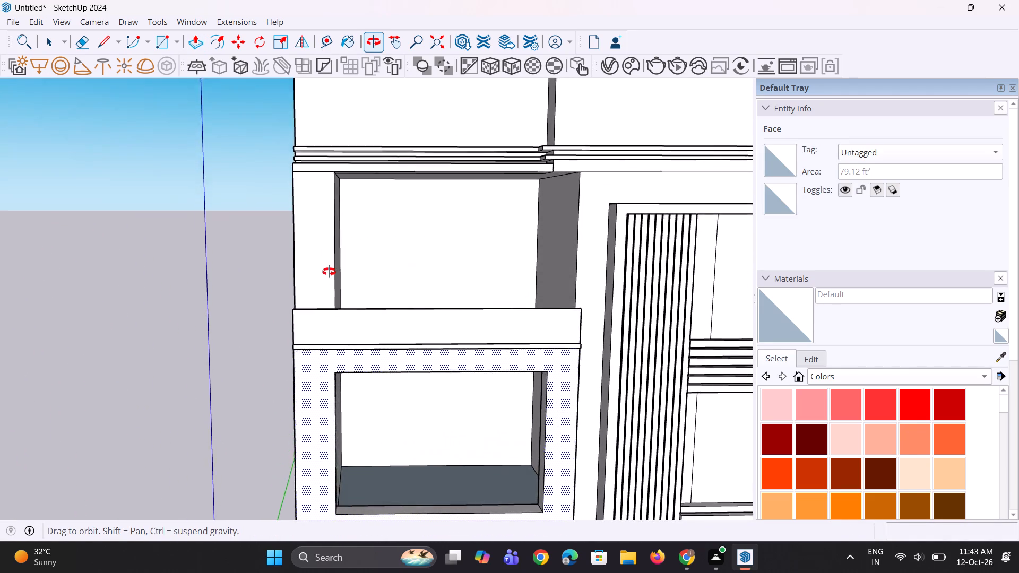
middle_click_drag(329, 272, 329, 269)
scroll(329, 269, "up", 1)
middle_click_drag(329, 271, 360, 425)
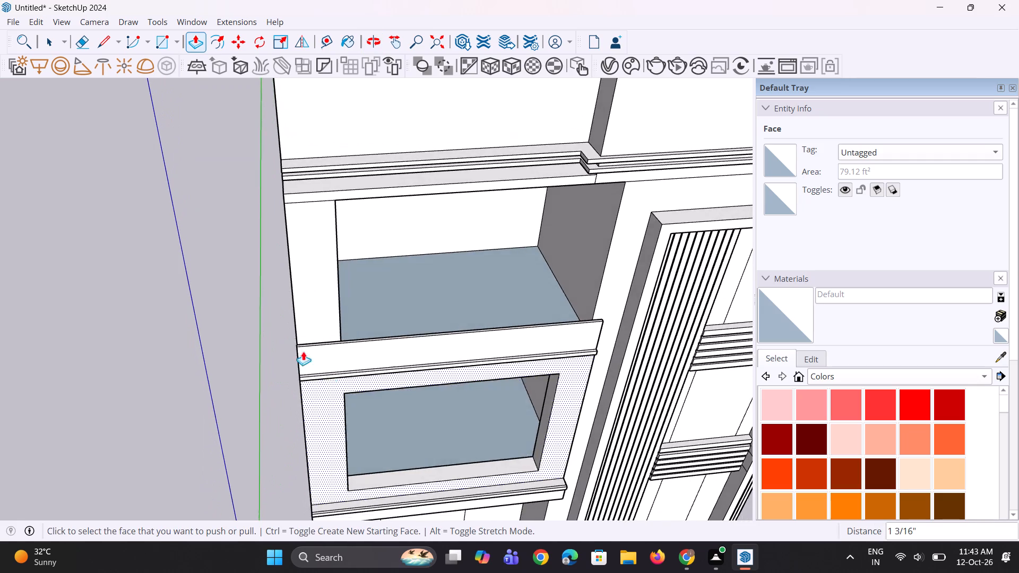
scroll(293, 332, "up", 11)
scroll(365, 350, "up", 3)
left_click(365, 350)
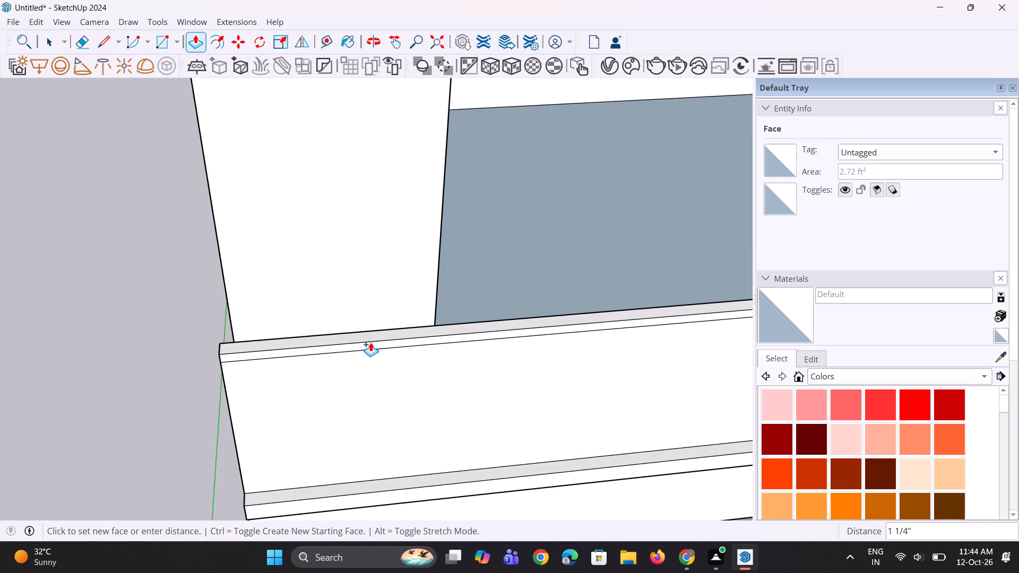
left_click(370, 342)
Copy the inner vertical edge at the balcony parapet's end about 2 13/16" along the parapet's inner face.
scroll(293, 376, "down", 5)
middle_click_drag(224, 410, 565, 373)
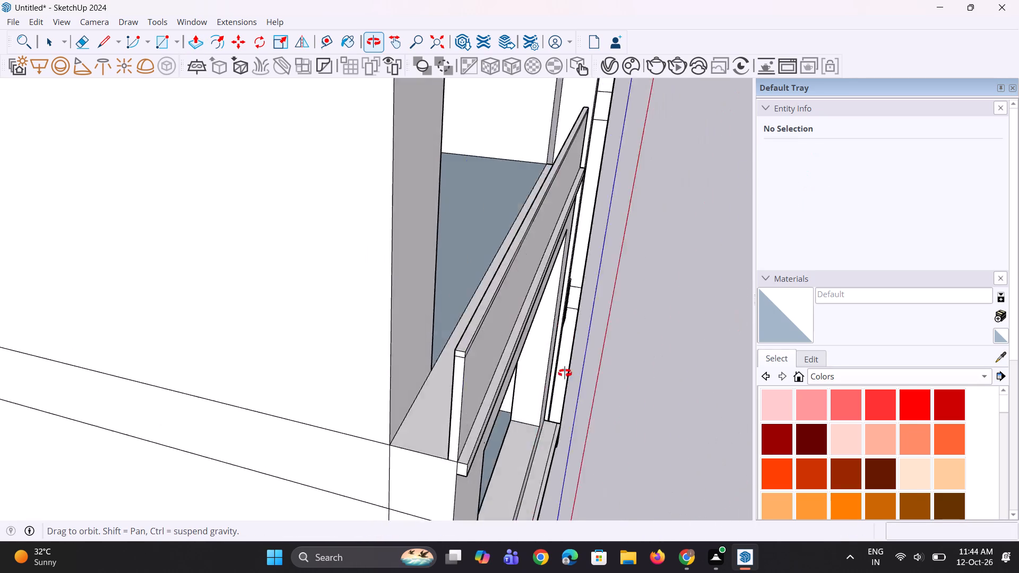
middle_click_drag(565, 373, 672, 388)
scroll(586, 405, "up", 3)
scroll(453, 412, "down", 4)
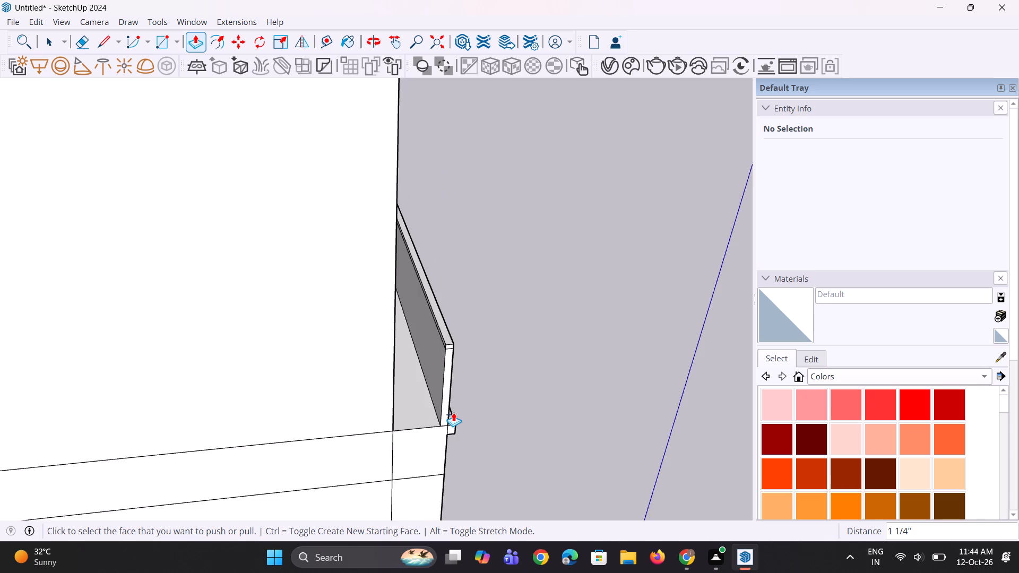
scroll(453, 412, "down", 4)
scroll(421, 406, "up", 9)
middle_click_drag(443, 420, 479, 410)
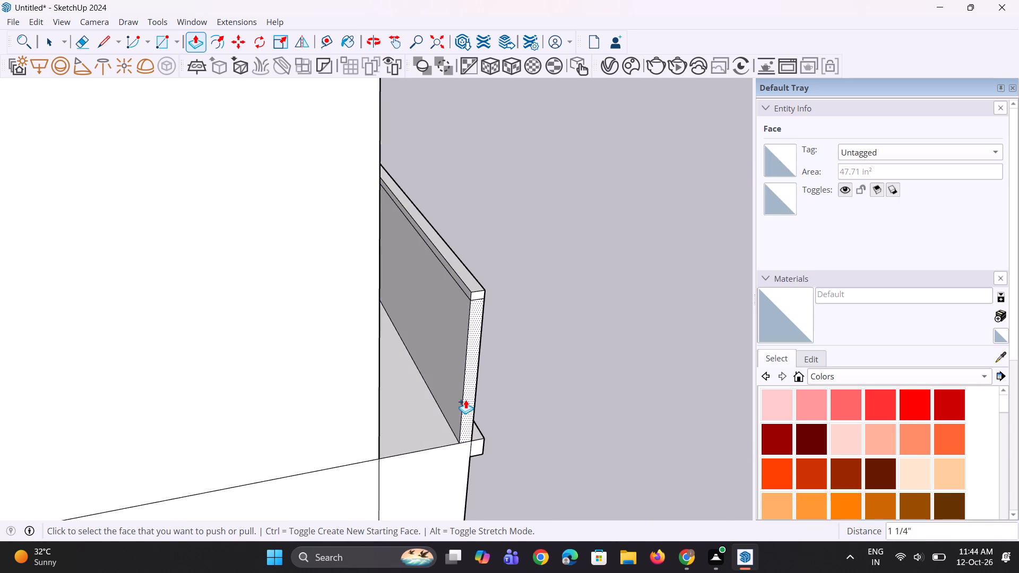
scroll(459, 400, "up", 3)
key("space")
key("space")
scroll(442, 384, "up", 2)
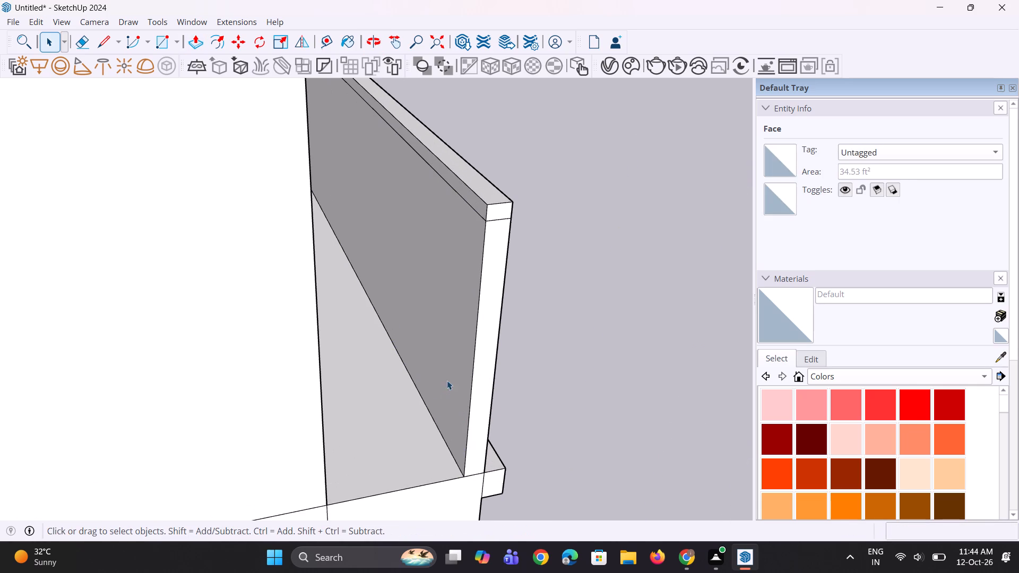
left_click(473, 387)
key("m")
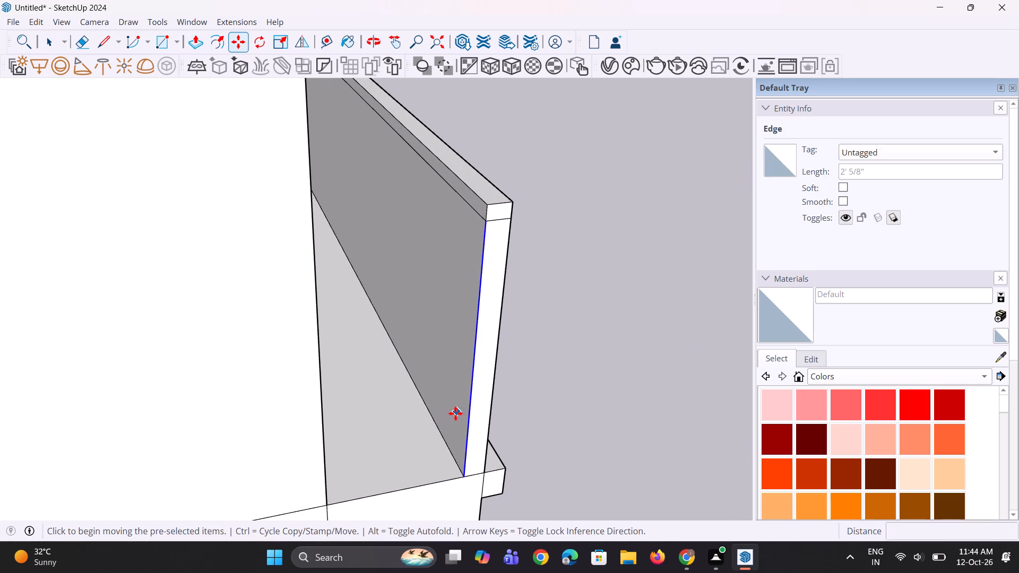
left_click(459, 475)
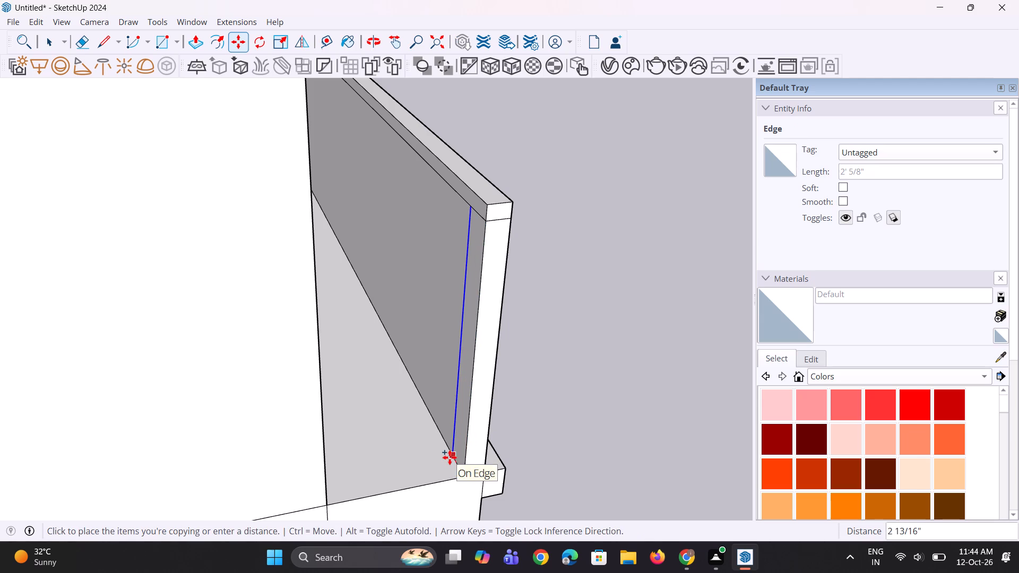
left_click(450, 457)
Move the copied vertical edge about 1/2" along the parapet's inner face, back toward its end.
middle_click_drag(466, 465, 548, 483)
scroll(467, 424, "up", 2)
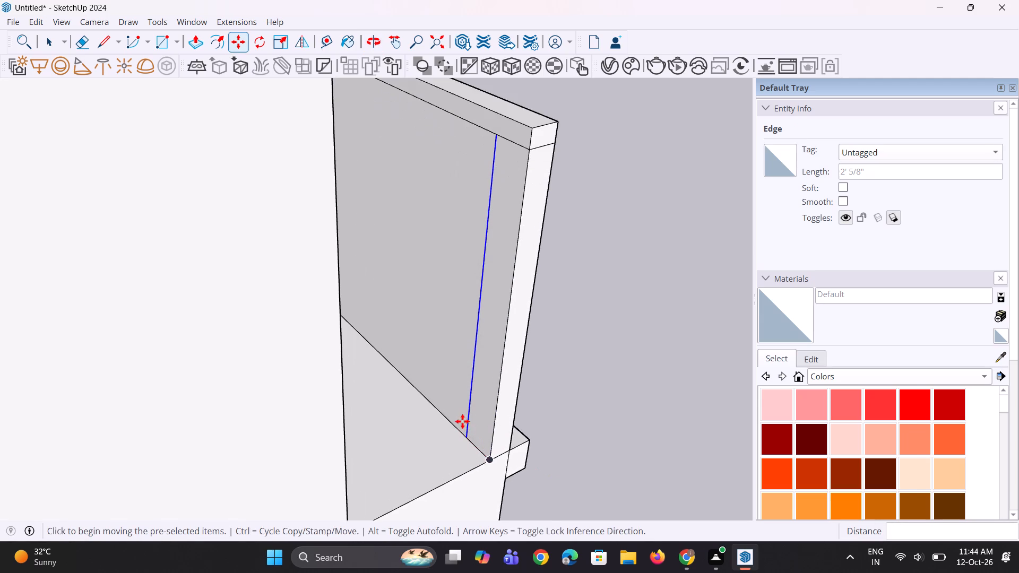
key("m")
left_click(463, 438)
left_click(470, 442)
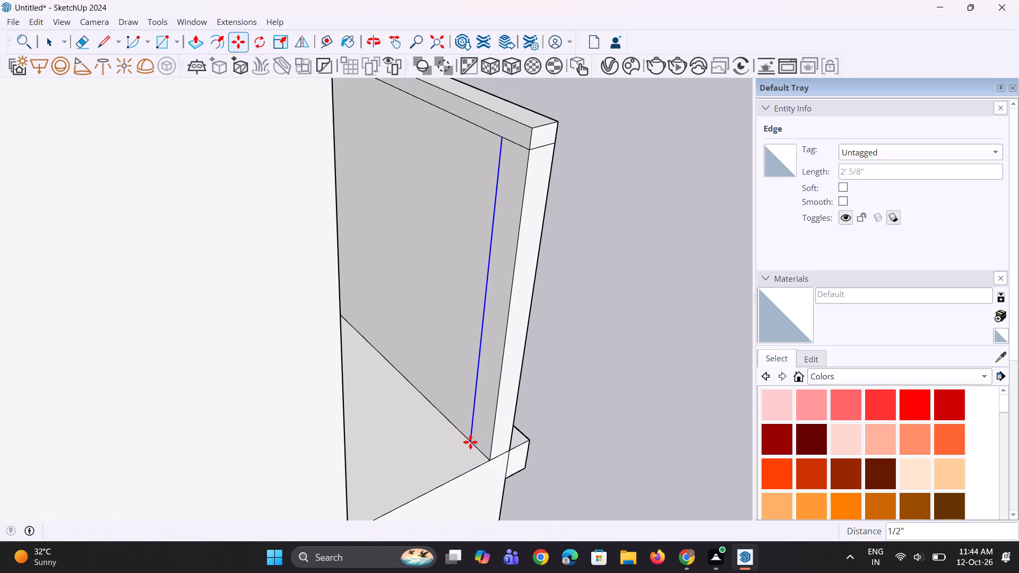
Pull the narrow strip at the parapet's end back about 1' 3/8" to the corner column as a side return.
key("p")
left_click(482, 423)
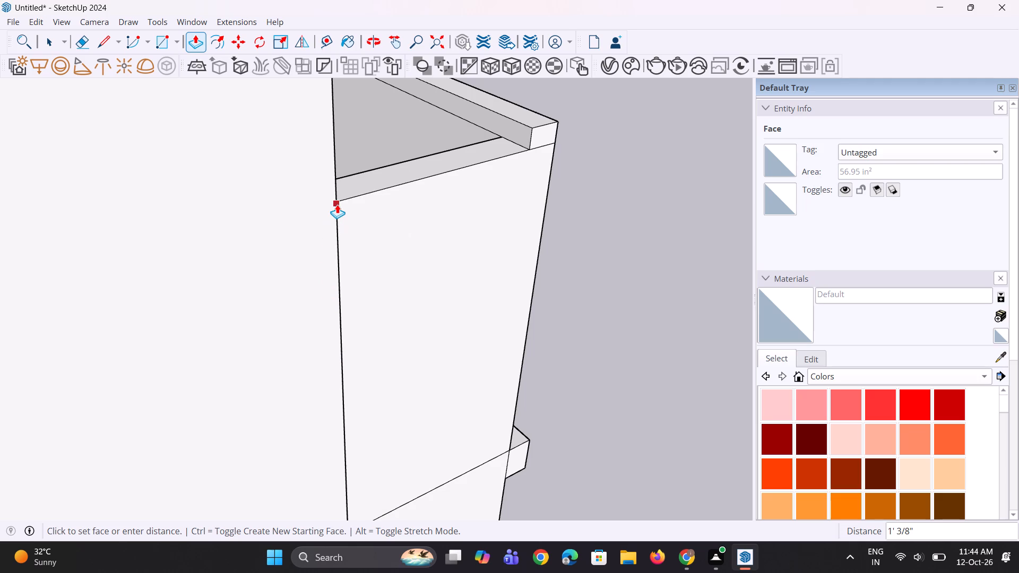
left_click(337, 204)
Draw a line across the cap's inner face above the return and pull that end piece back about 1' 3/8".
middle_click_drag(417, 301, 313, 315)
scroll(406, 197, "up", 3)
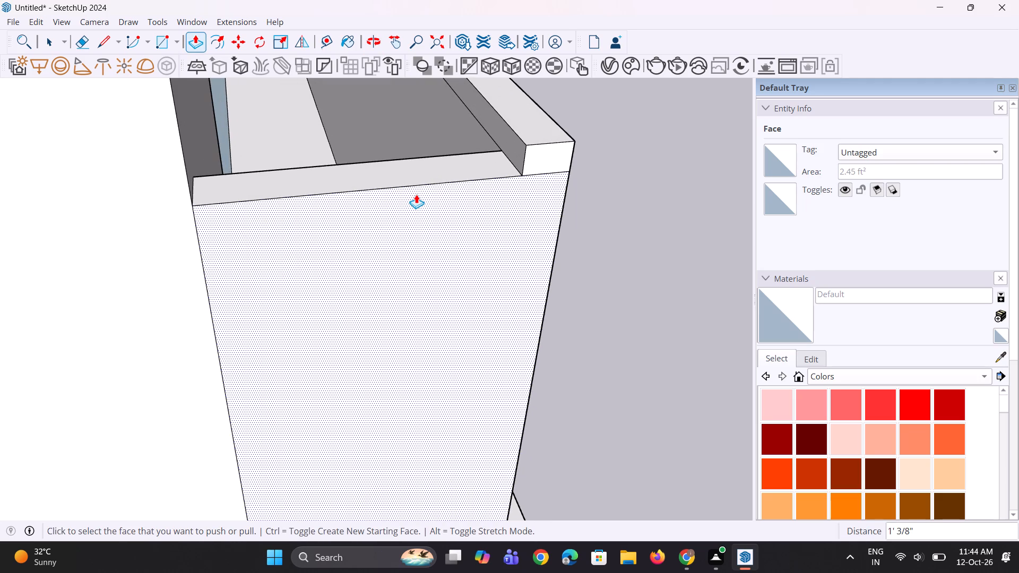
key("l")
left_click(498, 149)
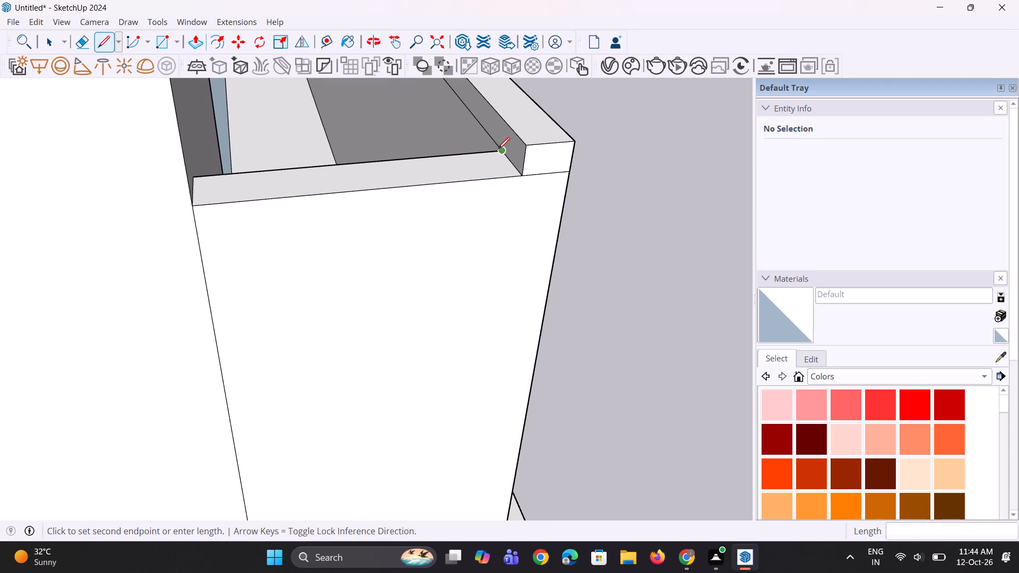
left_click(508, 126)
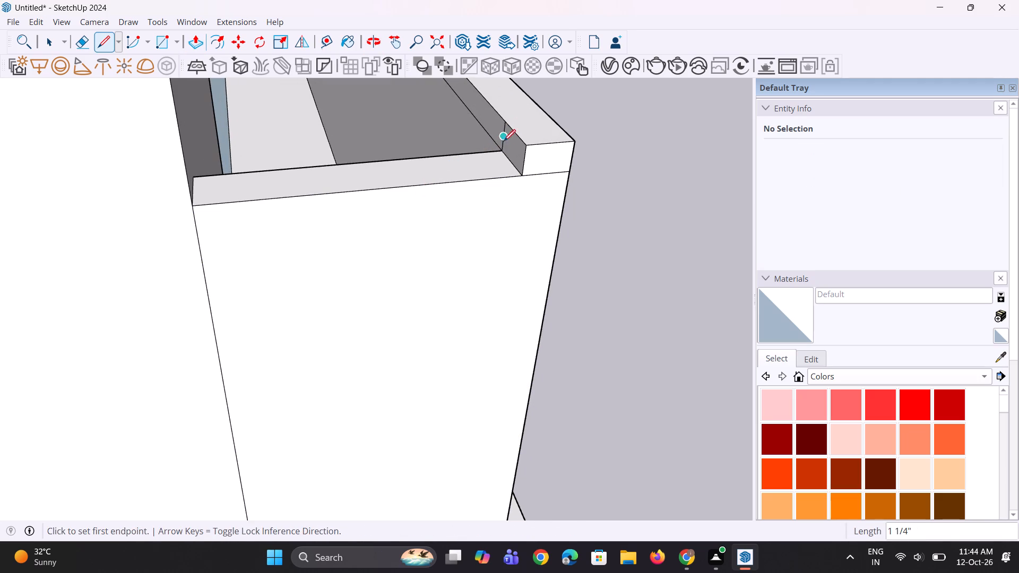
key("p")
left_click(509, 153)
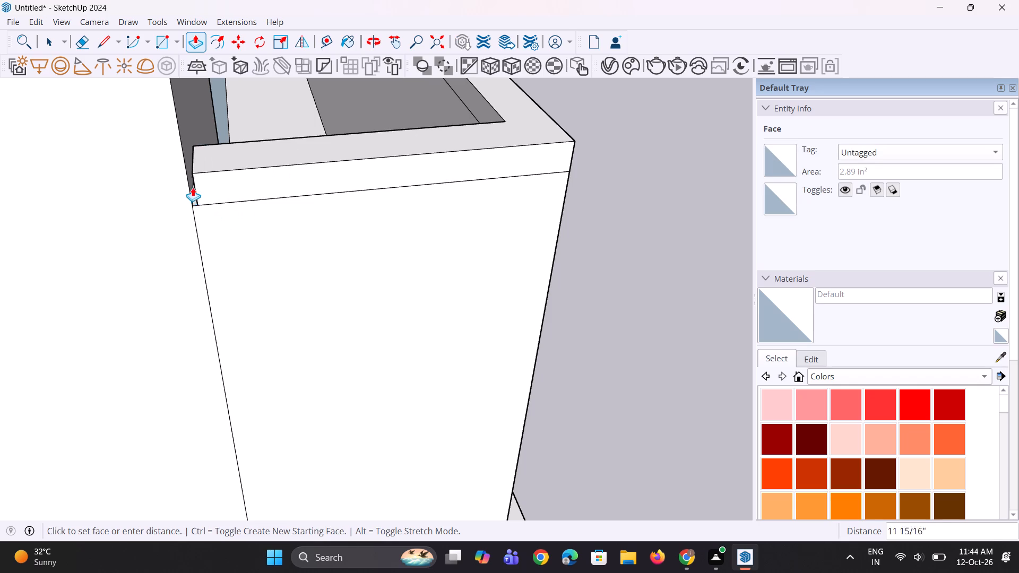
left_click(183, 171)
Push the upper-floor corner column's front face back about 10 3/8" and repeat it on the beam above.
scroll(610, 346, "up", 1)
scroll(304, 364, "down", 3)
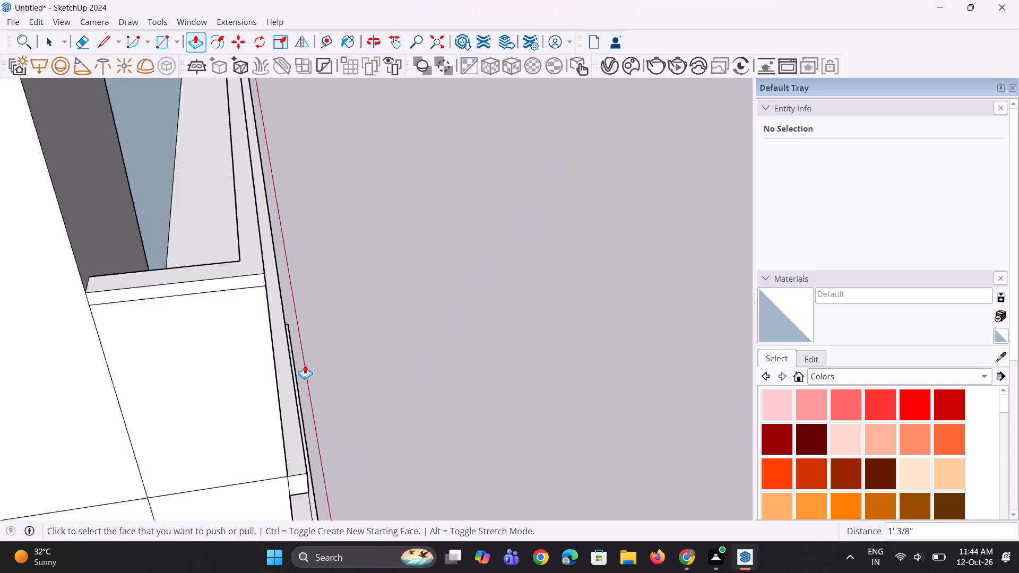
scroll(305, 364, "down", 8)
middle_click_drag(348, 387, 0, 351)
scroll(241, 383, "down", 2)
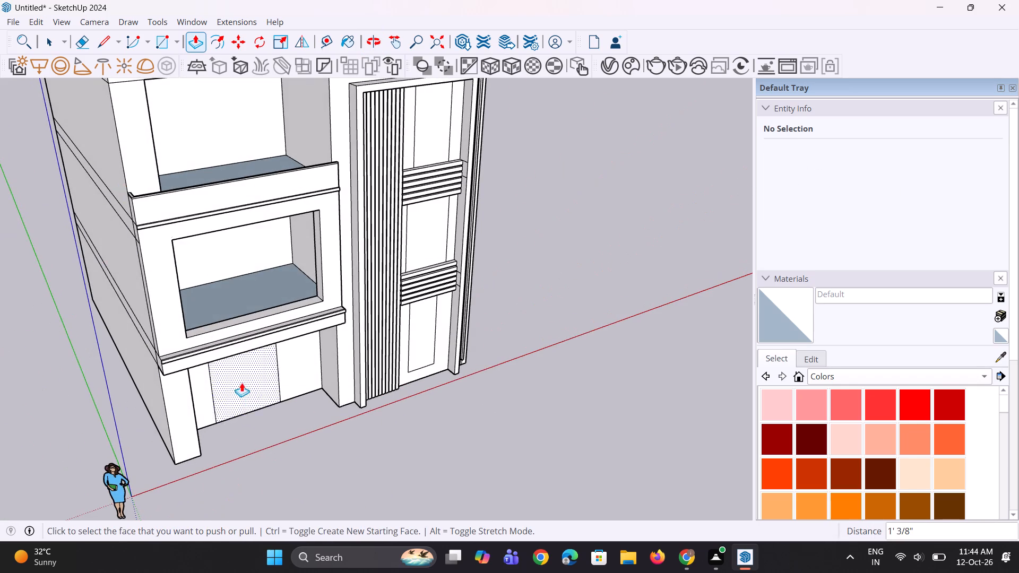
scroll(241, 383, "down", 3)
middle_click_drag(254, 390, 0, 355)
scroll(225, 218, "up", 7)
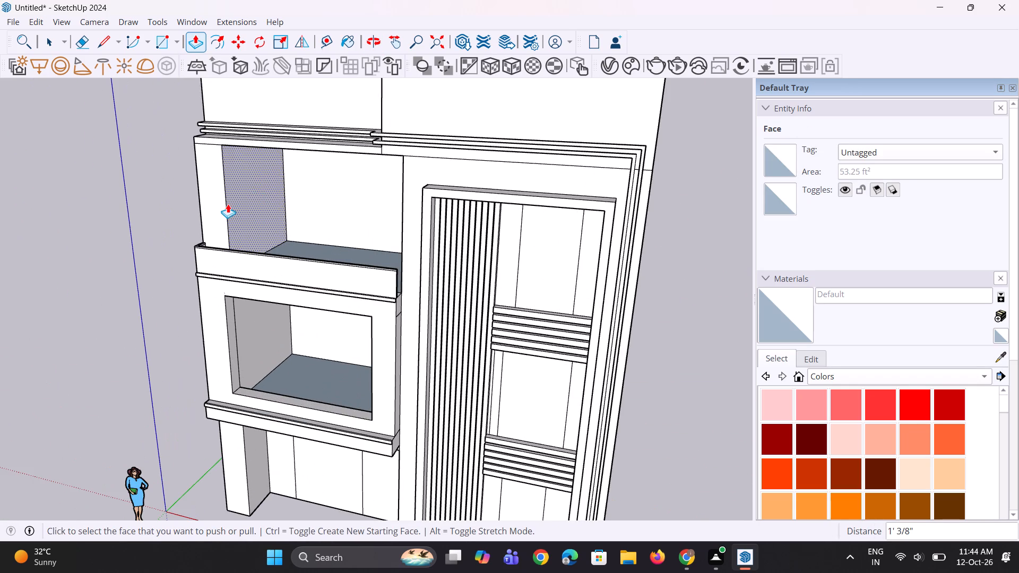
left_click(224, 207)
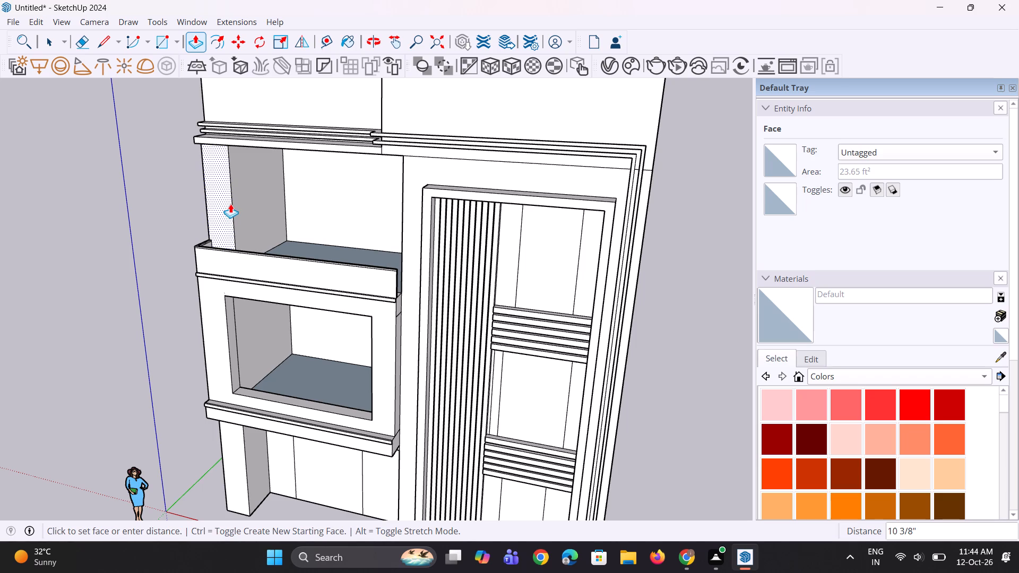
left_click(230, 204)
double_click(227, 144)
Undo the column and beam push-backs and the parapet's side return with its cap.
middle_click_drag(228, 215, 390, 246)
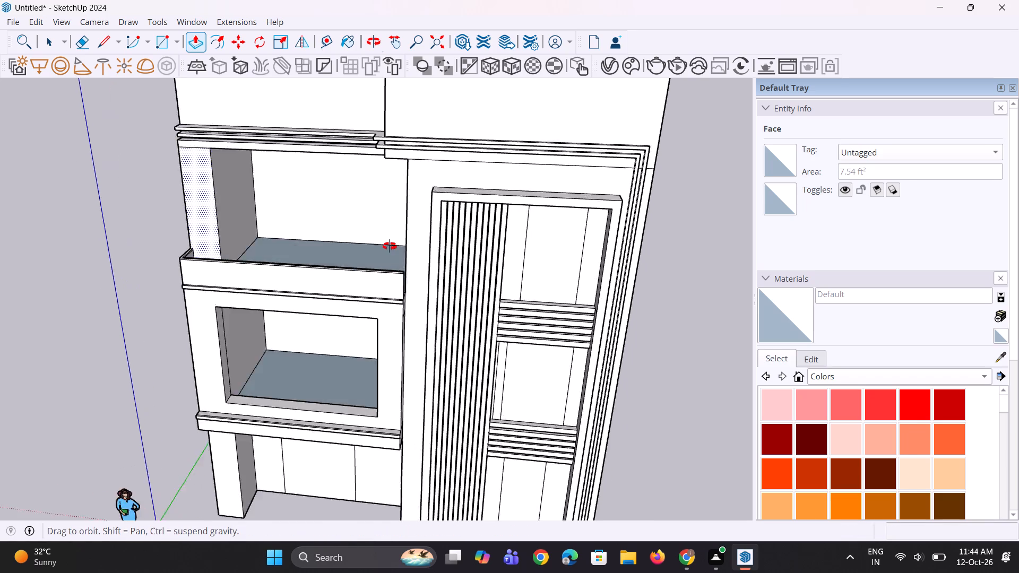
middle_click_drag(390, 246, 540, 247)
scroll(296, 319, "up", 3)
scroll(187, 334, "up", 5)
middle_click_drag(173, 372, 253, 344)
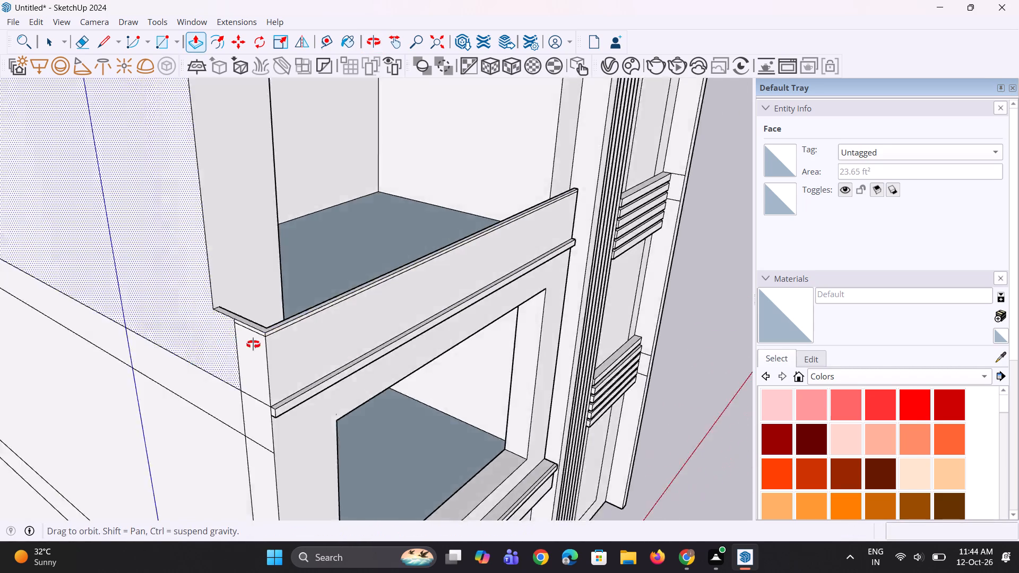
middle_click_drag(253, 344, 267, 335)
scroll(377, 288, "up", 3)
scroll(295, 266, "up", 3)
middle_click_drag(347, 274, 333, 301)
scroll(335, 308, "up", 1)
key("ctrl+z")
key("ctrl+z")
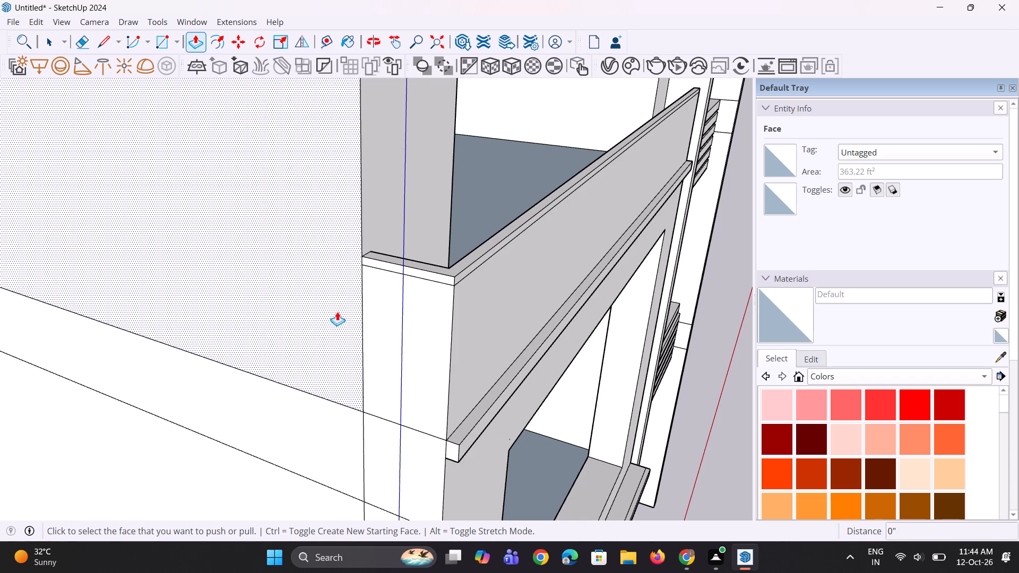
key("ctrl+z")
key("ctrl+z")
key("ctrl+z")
Push the upper-floor corner column's front face back about 9 3/16" and repeat it on the beam above.
left_click(392, 301)
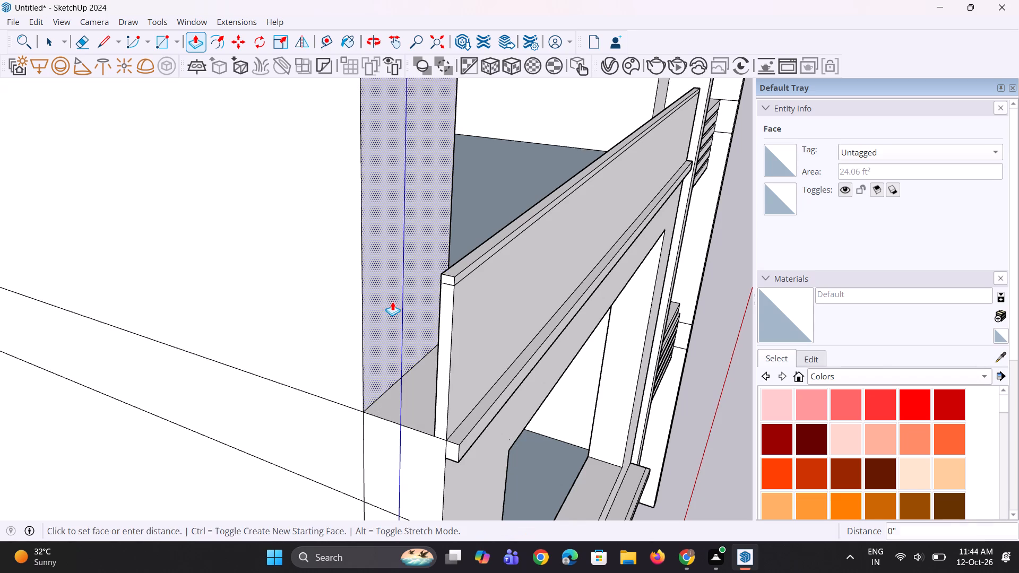
left_click(342, 293)
scroll(405, 377, "down", 5)
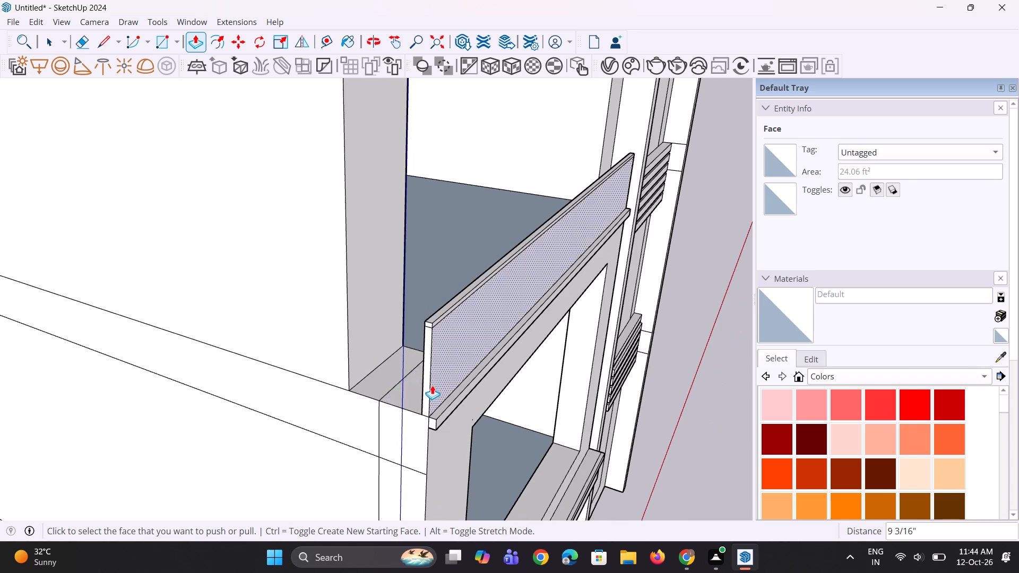
middle_click_drag(432, 385, 360, 390)
scroll(362, 390, "down", 11)
scroll(350, 220, "up", 2)
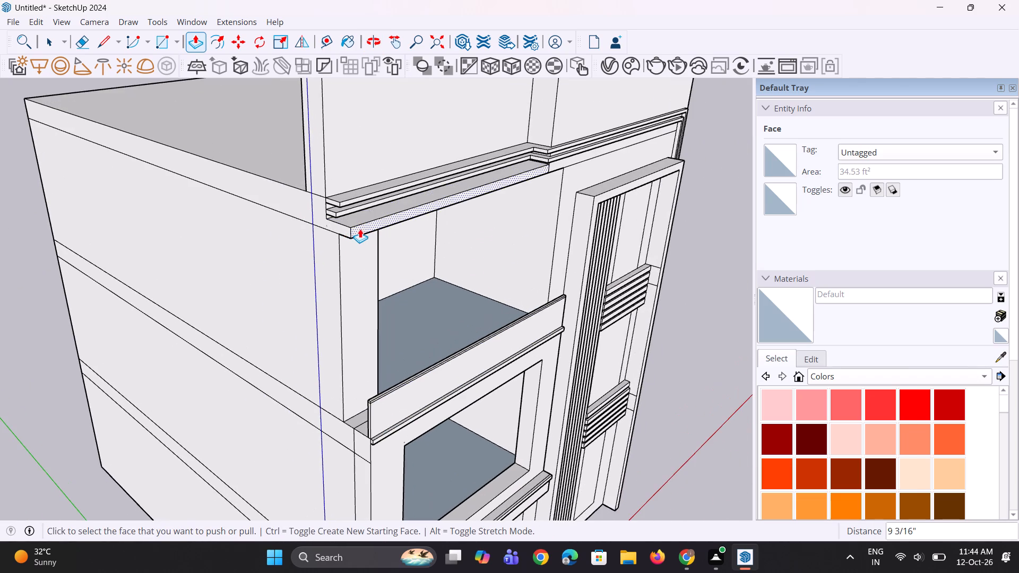
double_click(362, 232)
Erase the leftover edge across the balcony floor in front of the recessed corner column.
scroll(371, 350, "up", 1)
middle_click_drag(374, 355, 556, 324)
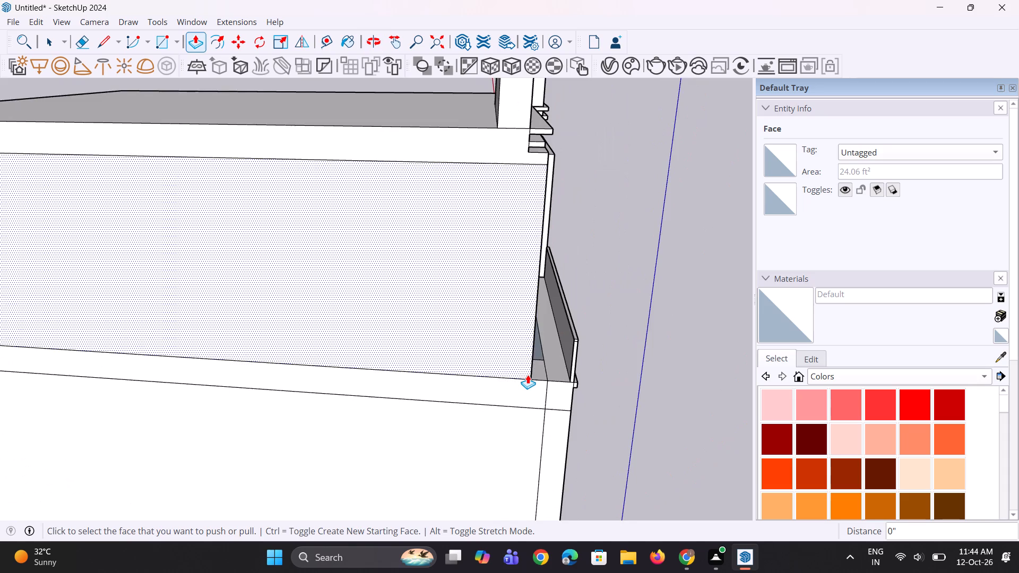
scroll(528, 375, "up", 7)
middle_click_drag(531, 387, 515, 483)
scroll(544, 439, "up", 2)
key("e")
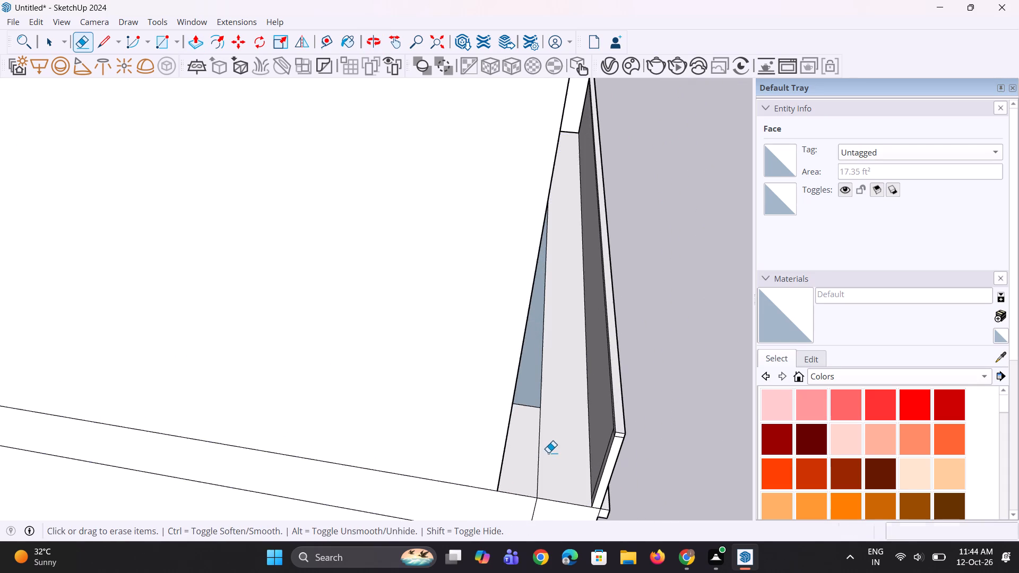
left_click(535, 470)
left_click(537, 470)
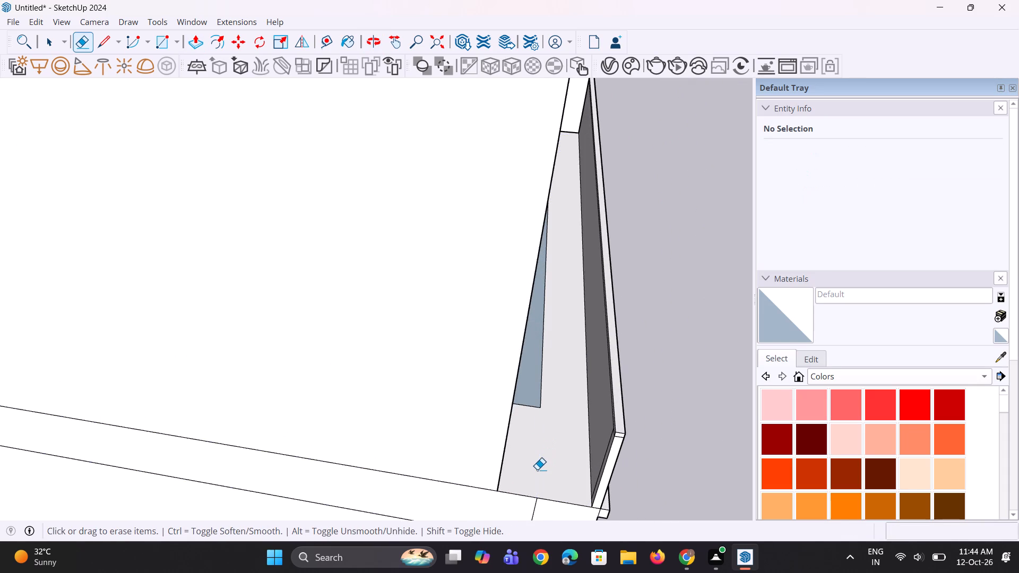
Pull the narrow strip at the parapet's end back about 1' 9 9/16" to the column to form a side return.
scroll(532, 446, "down", 5)
middle_click(541, 440)
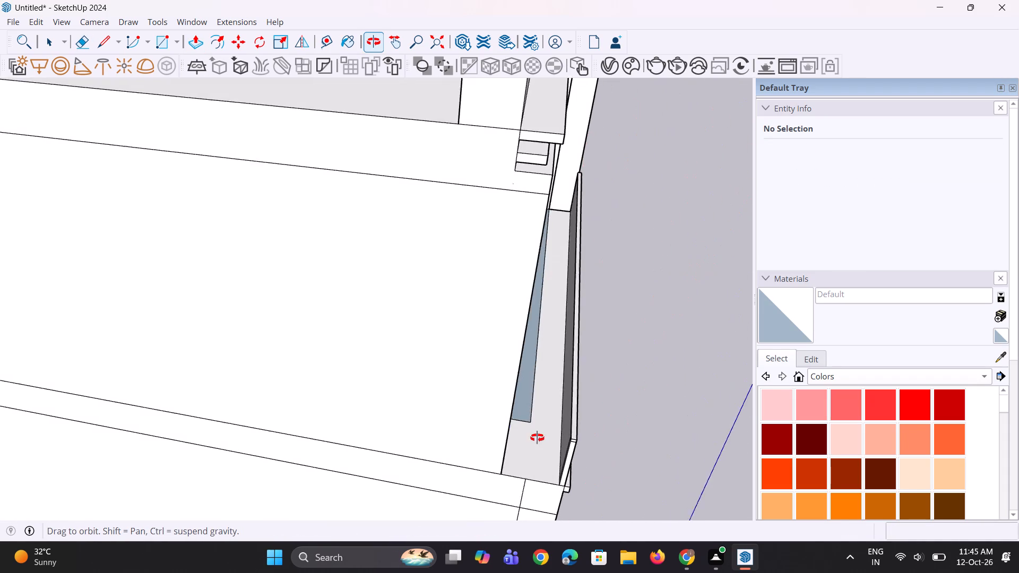
scroll(556, 479, "up", 6)
middle_click_drag(548, 478, 626, 470)
key("space")
middle_click_drag(569, 456, 601, 447)
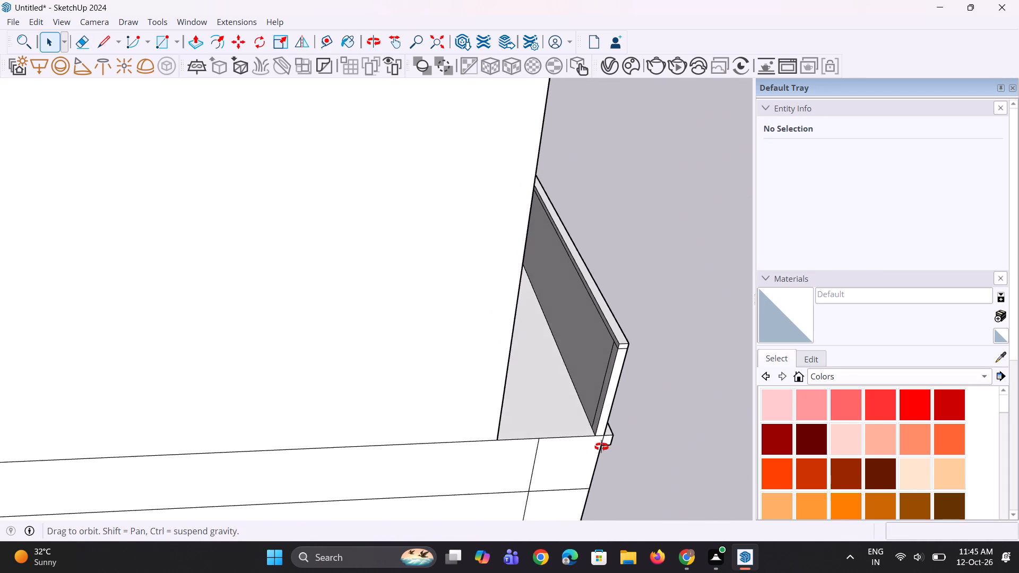
middle_click_drag(601, 447, 609, 442)
scroll(609, 378, "up", 7)
key("p")
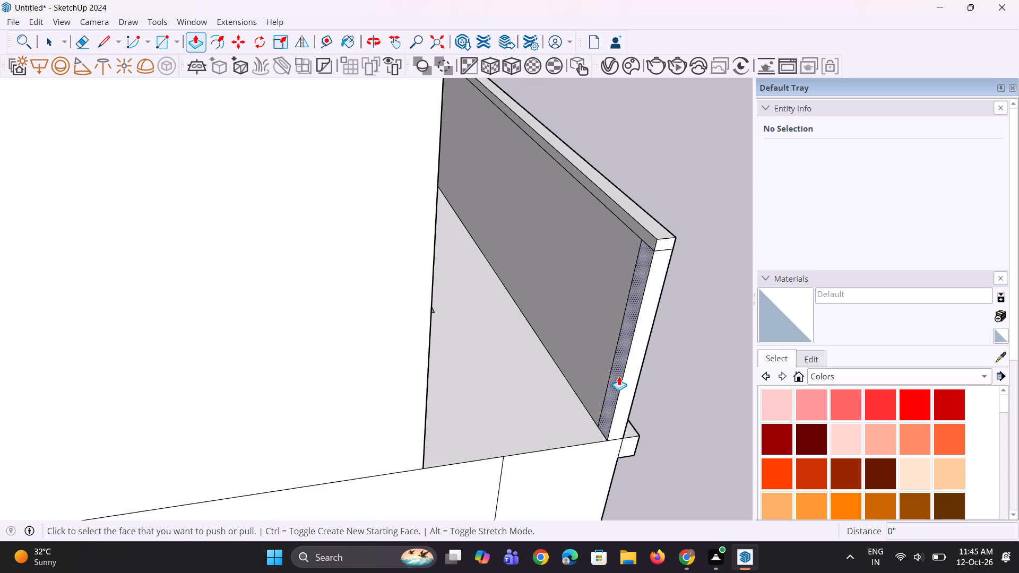
left_click(619, 376)
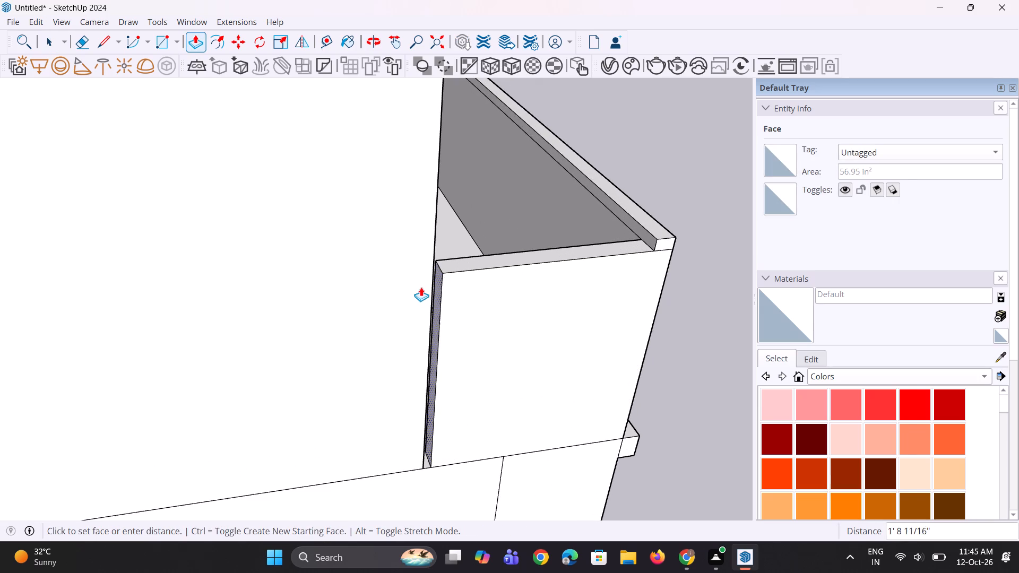
left_click(439, 176)
Draw a line across the cap's inner face above the return and pull that end piece back about 1' 9 9/16".
scroll(638, 241, "up", 2)
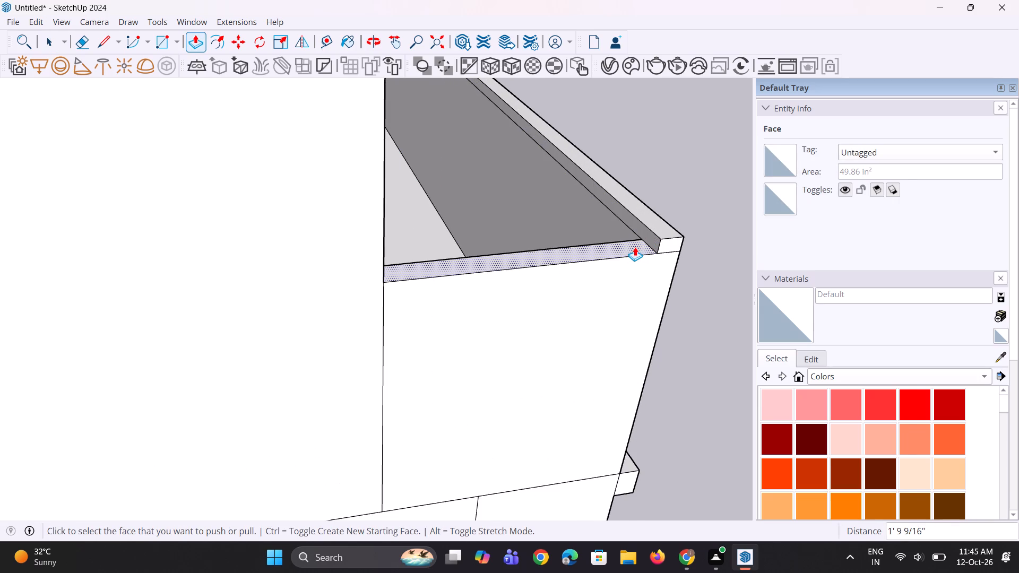
key("l")
scroll(635, 247, "up", 3)
left_click(642, 237)
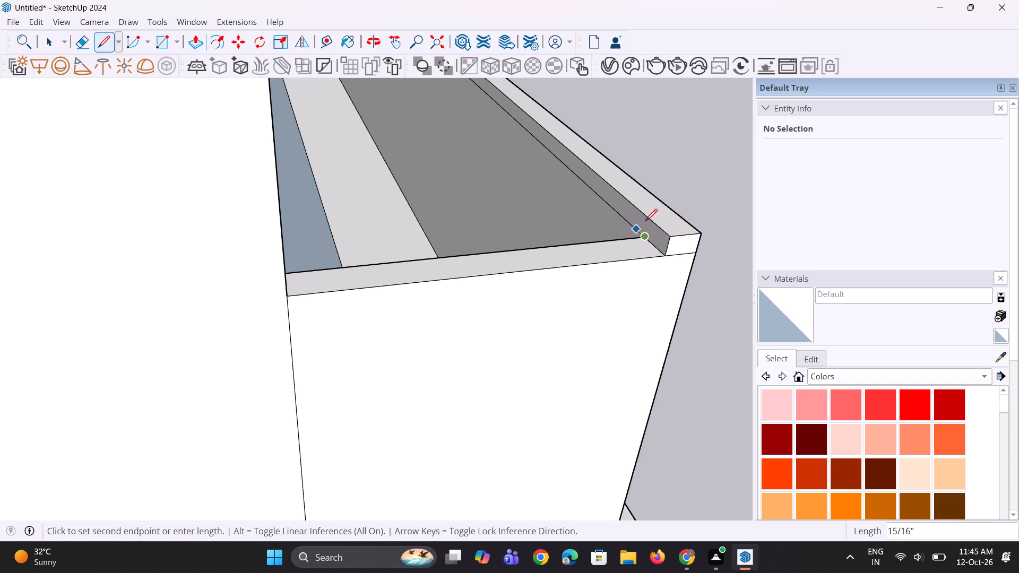
left_click(652, 218)
key("p")
left_click(652, 241)
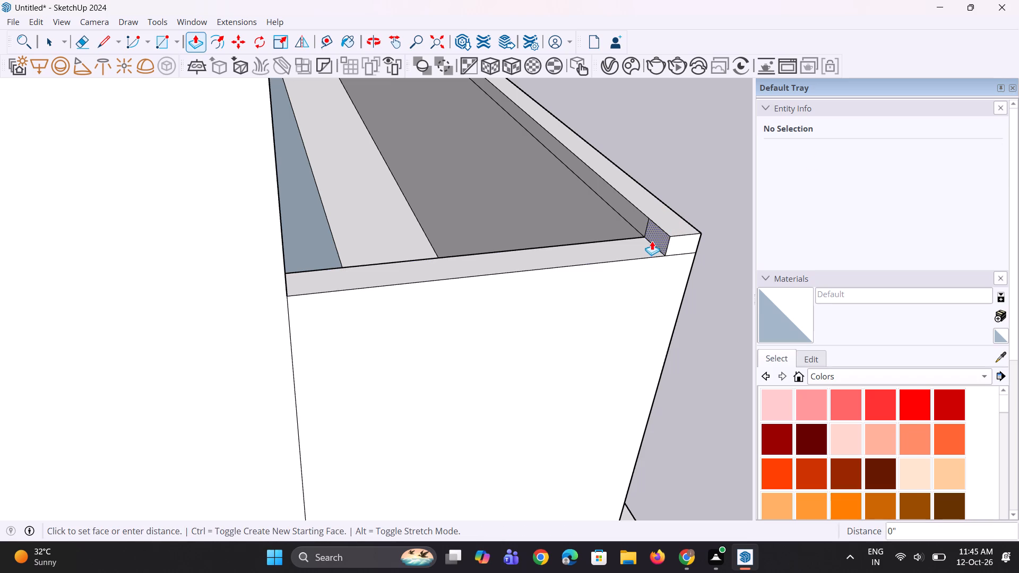
left_click(279, 201)
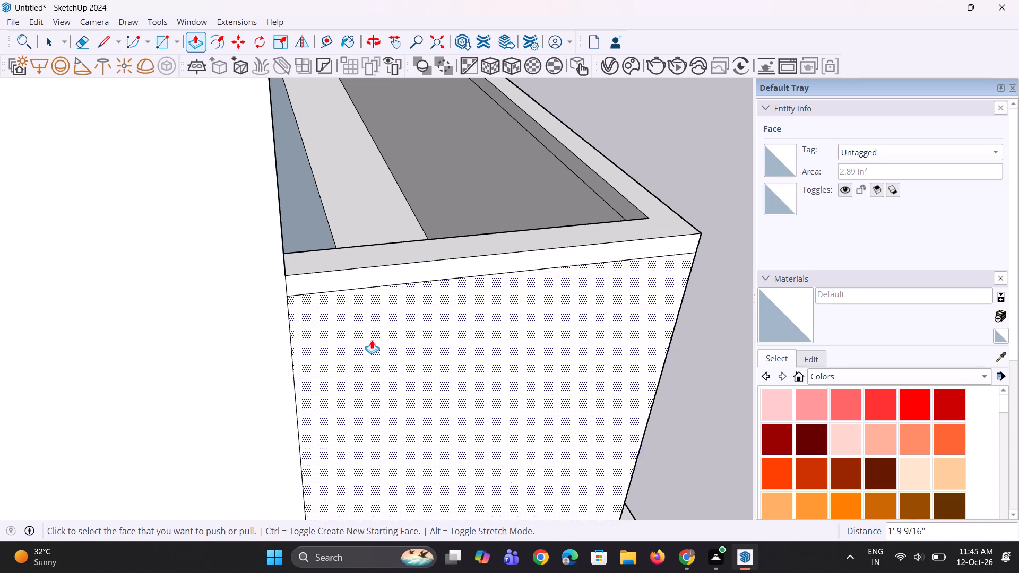
Examine the parapet's side return and cap at the balcony corner from outside and from the front.
scroll(372, 340, "down", 10)
middle_click_drag(493, 341, 185, 364)
scroll(164, 353, "up", 1)
scroll(228, 340, "down", 5)
middle_click_drag(346, 363, 342, 334)
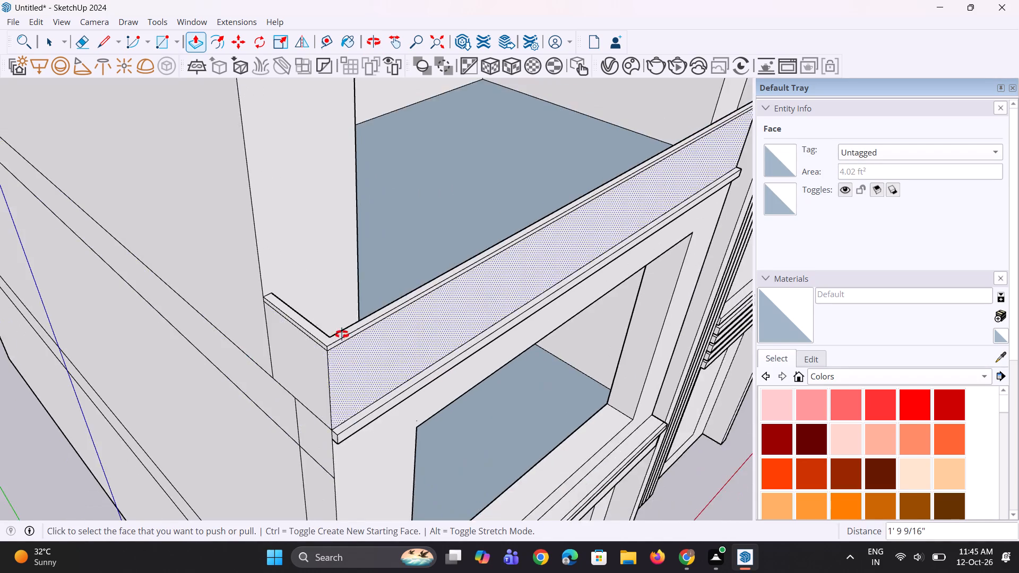
middle_click_drag(342, 334, 324, 306)
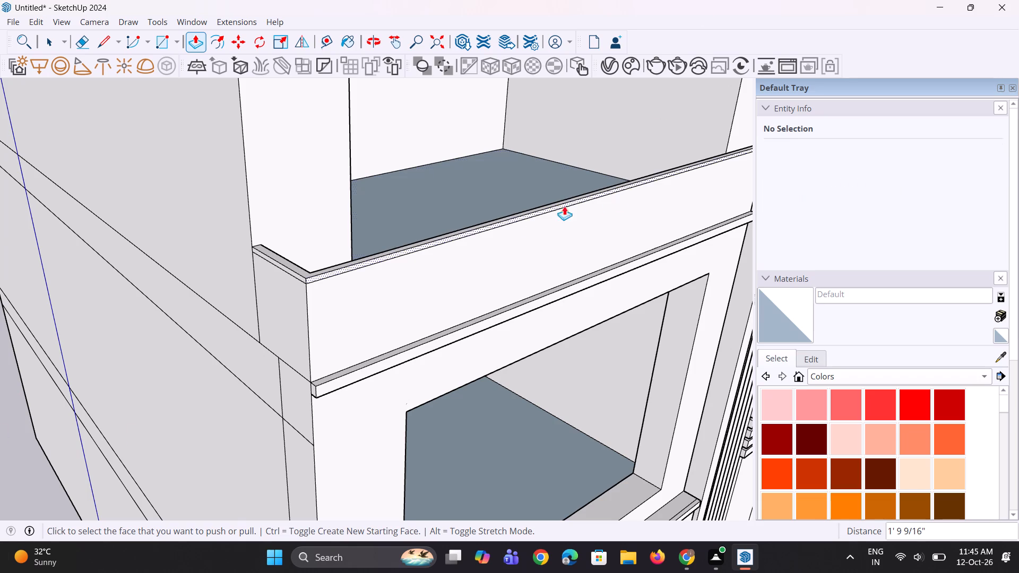
scroll(436, 301, "down", 9)
middle_click_drag(590, 329, 474, 338)
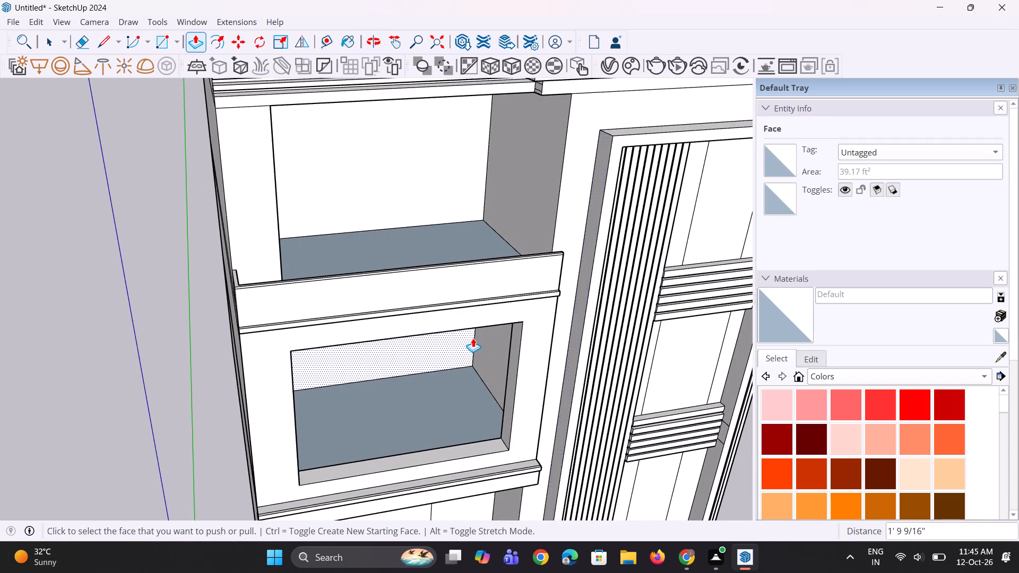
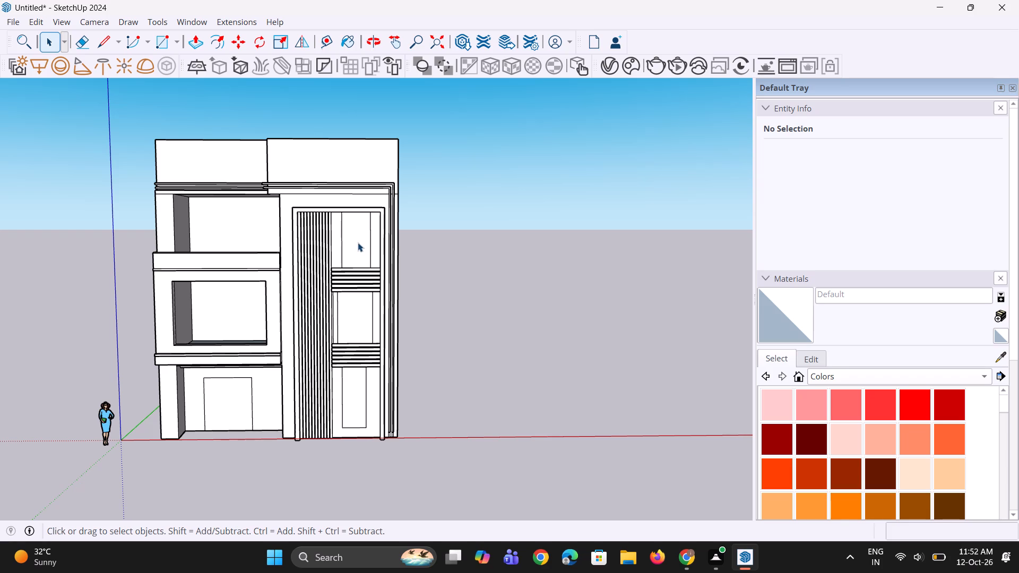
Pull the upper roof cornice strip's end slightly past the side wall and extend it back along the wall about 12' 10 3/8".
scroll(385, 222, "down", 4)
middle_click_drag(270, 293, 317, 294)
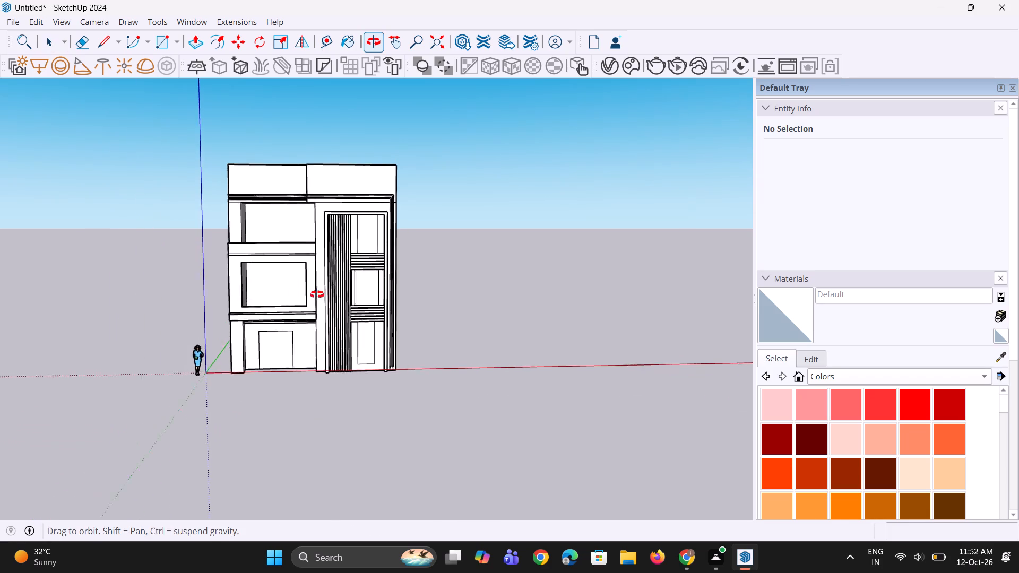
middle_click_drag(317, 294, 452, 279)
scroll(370, 317, "up", 5)
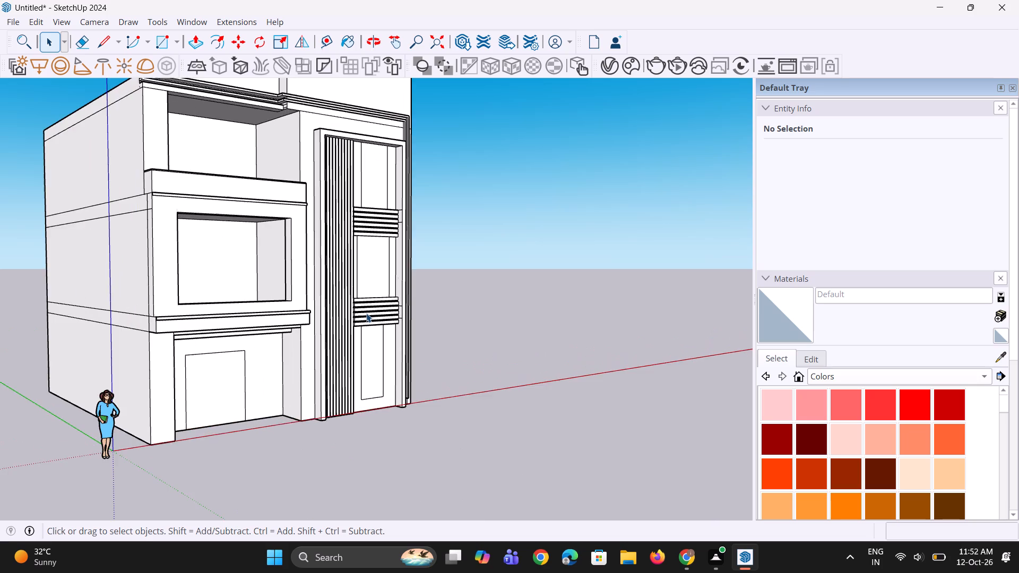
scroll(358, 312, "up", 2)
scroll(357, 311, "down", 9)
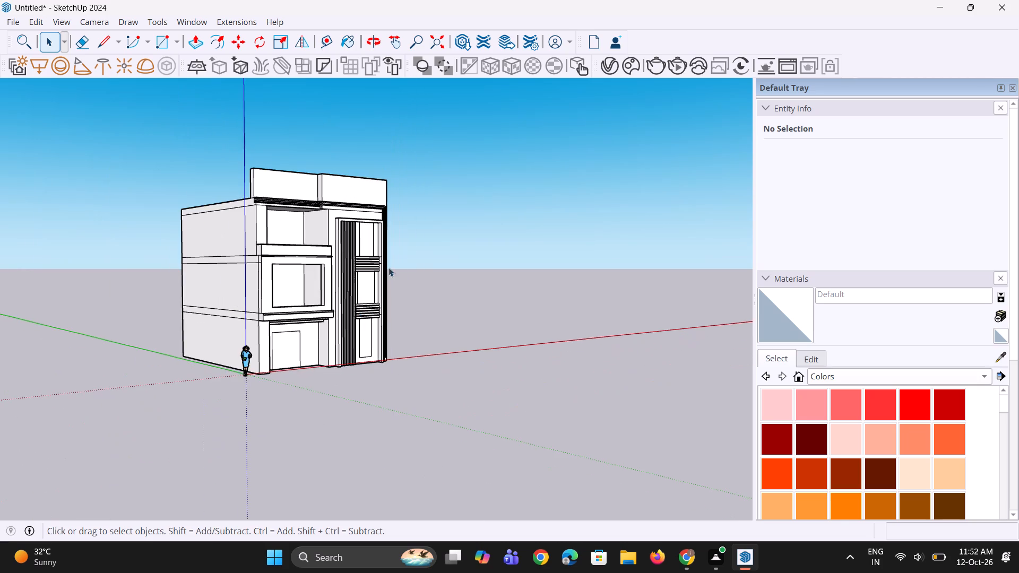
middle_click_drag(388, 260, 610, 272)
scroll(255, 212, "up", 3)
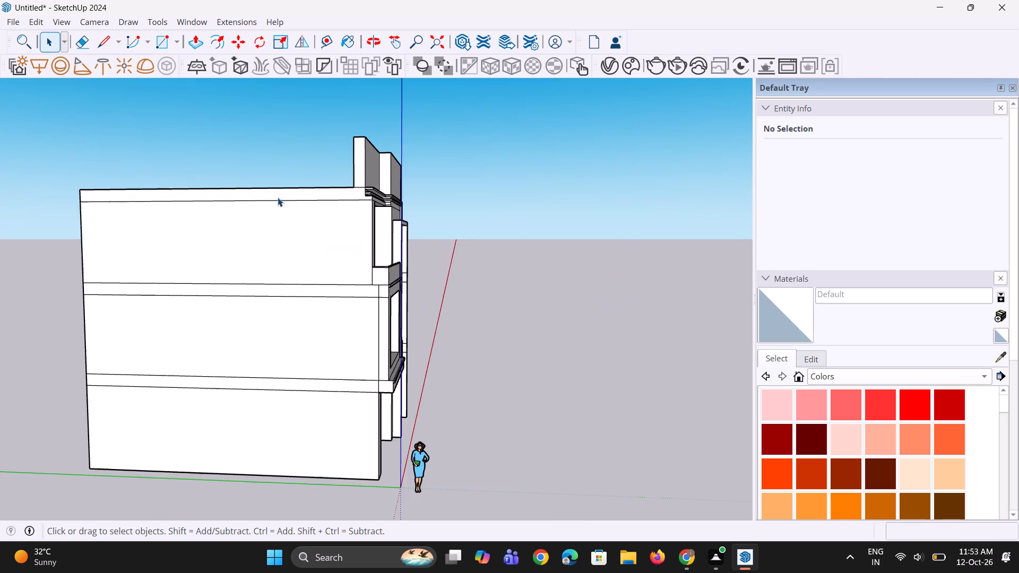
scroll(278, 197, "up", 6)
middle_click_drag(356, 196, 499, 296)
scroll(490, 277, "up", 8)
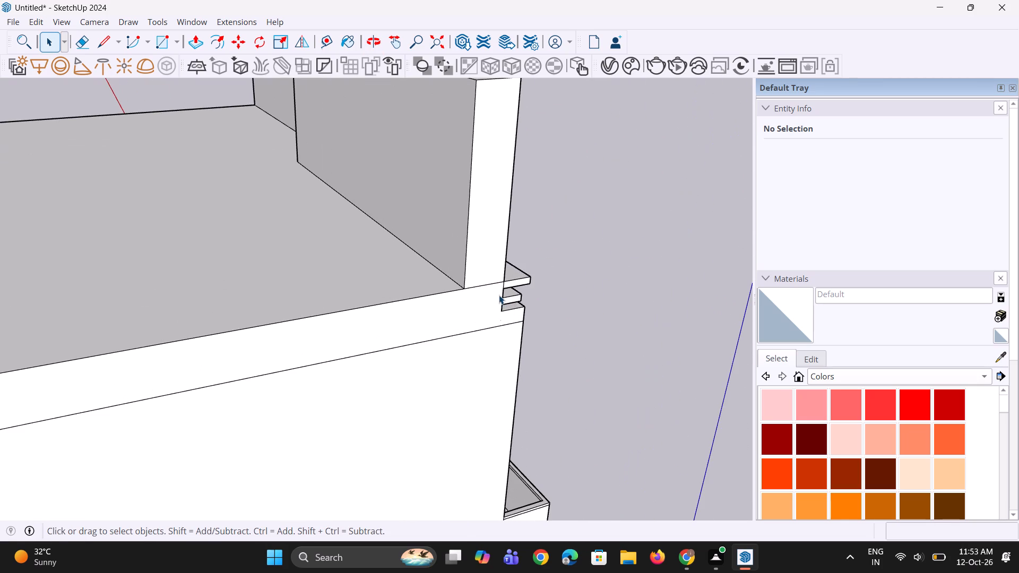
key("p")
left_click(520, 283)
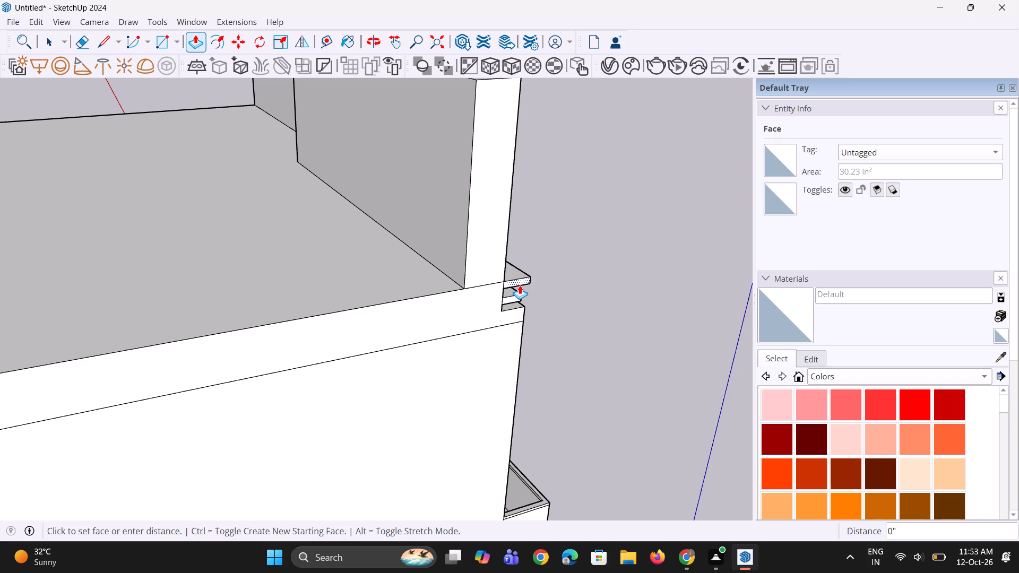
left_click(524, 293)
left_click(505, 288)
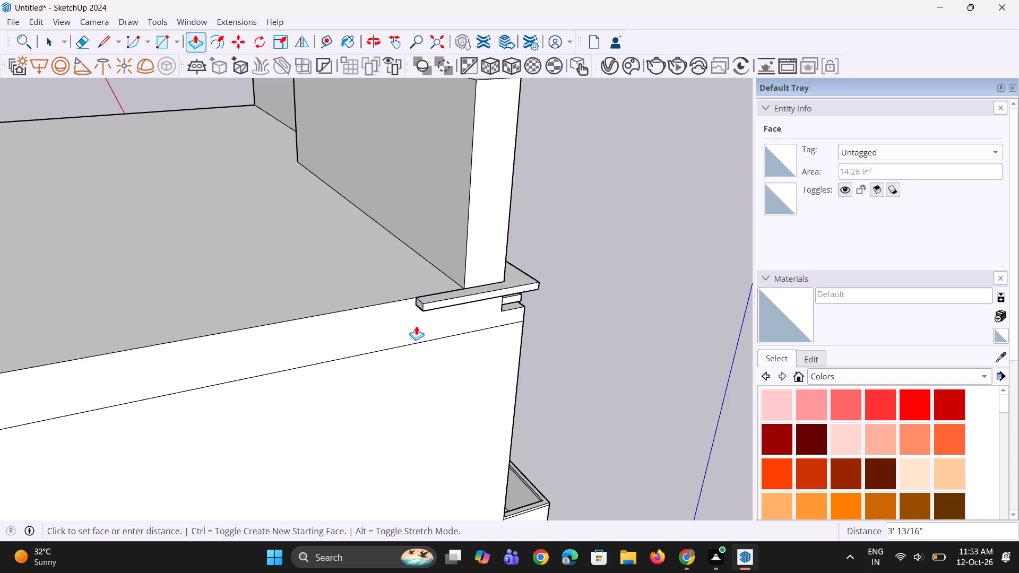
scroll(416, 326, "down", 11)
left_click(297, 327)
Extend the lower cornice strip slightly past the side wall and back along it about 12' 10 3/8", matching the upper strip.
scroll(471, 321, "up", 4)
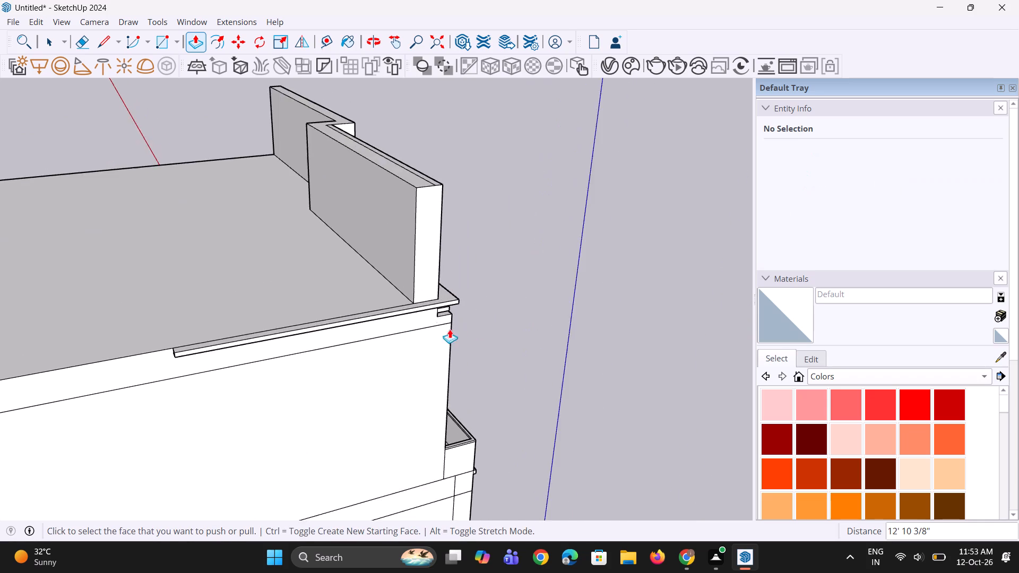
scroll(450, 329, "up", 4)
double_click(468, 297)
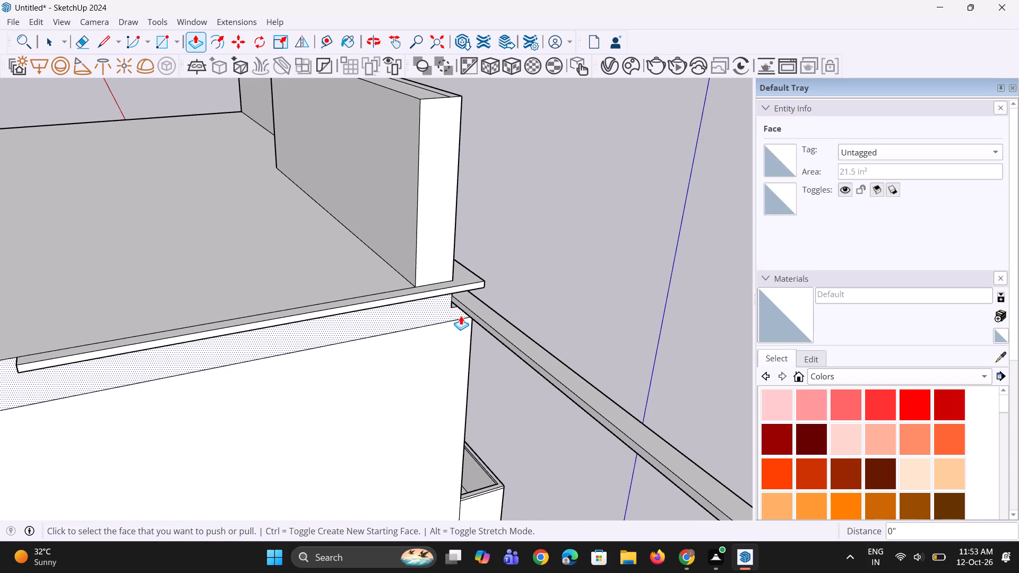
key("ctrl+z")
scroll(477, 305, "up", 4)
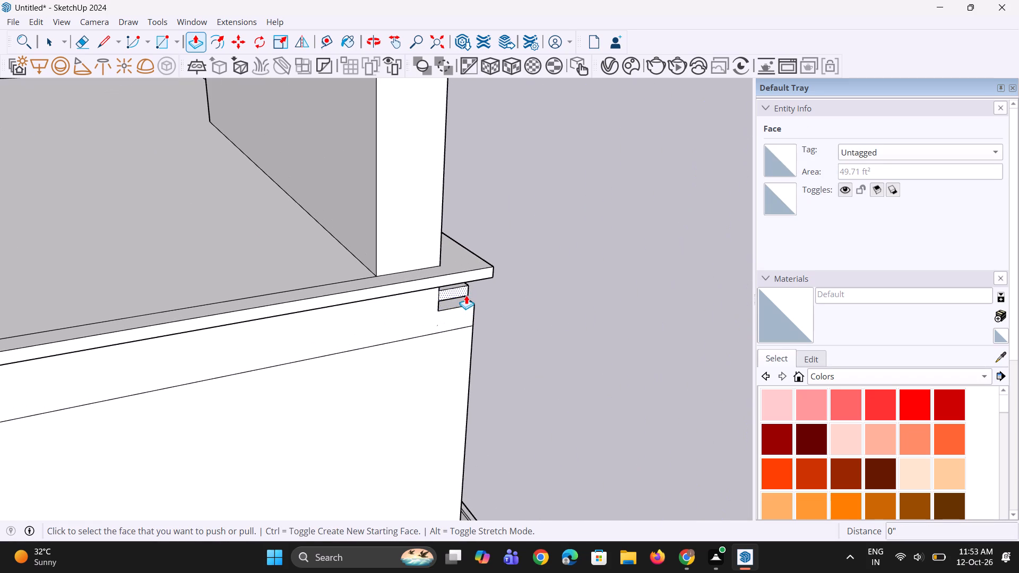
left_click(465, 294)
left_click(477, 275)
left_click(443, 302)
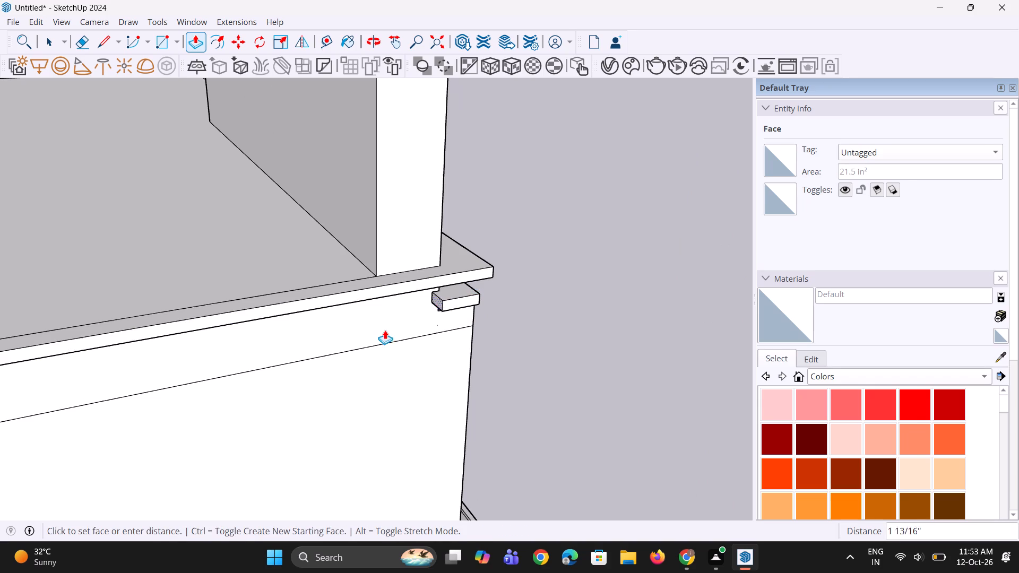
scroll(380, 332, "down", 7)
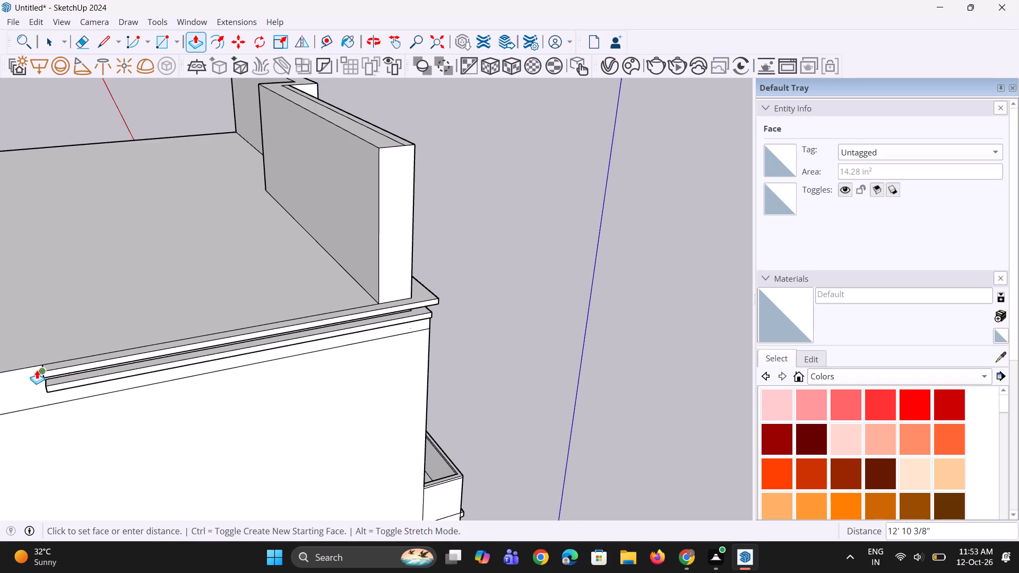
left_click(36, 370)
middle_click_drag(169, 384, 81, 388)
key("space")
key("space")
left_click(516, 351)
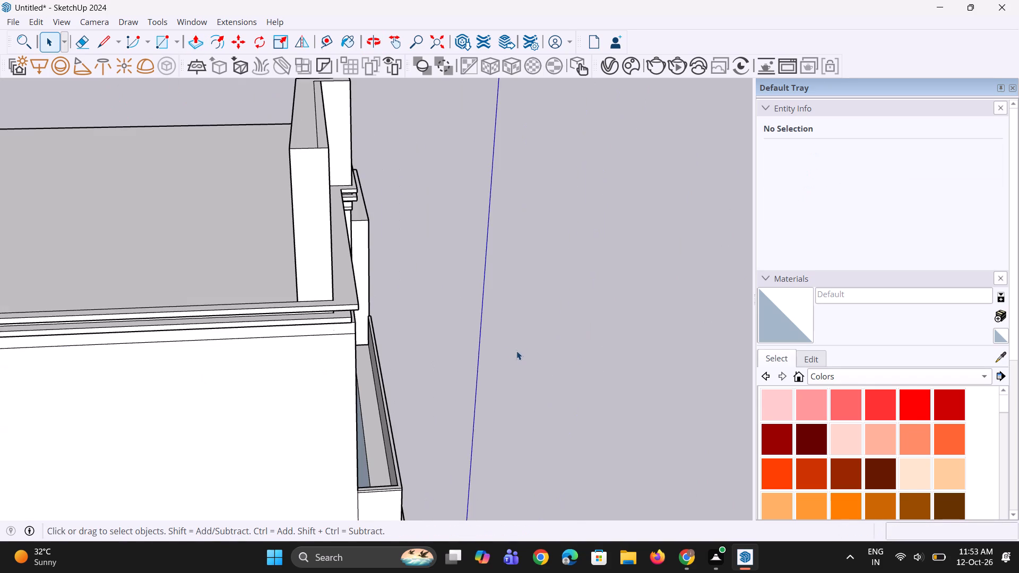
Erase the leftover lengthwise edge on top of the roof parapet section above the balcony.
middle_click_drag(515, 351, 471, 359)
scroll(471, 359, "down", 6)
middle_click_drag(486, 357, 305, 412)
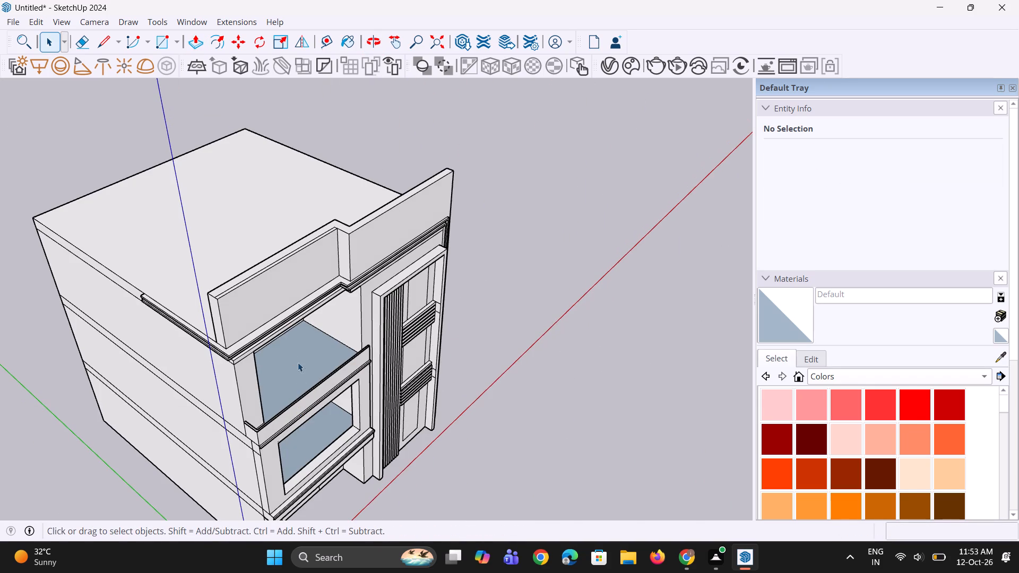
scroll(249, 297, "up", 6)
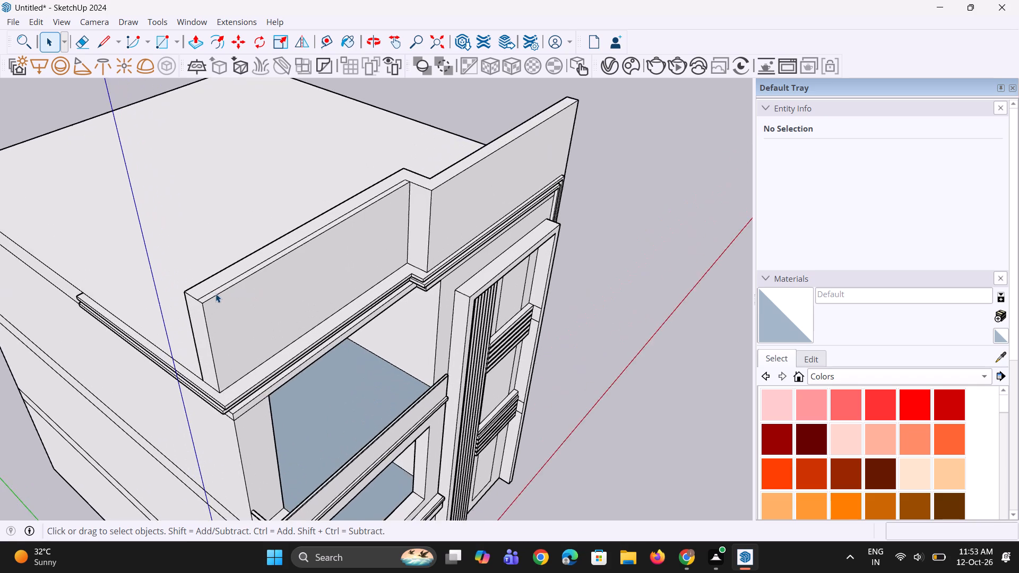
scroll(216, 293, "up", 5)
middle_click_drag(220, 294, 266, 304)
scroll(267, 318, "up", 1)
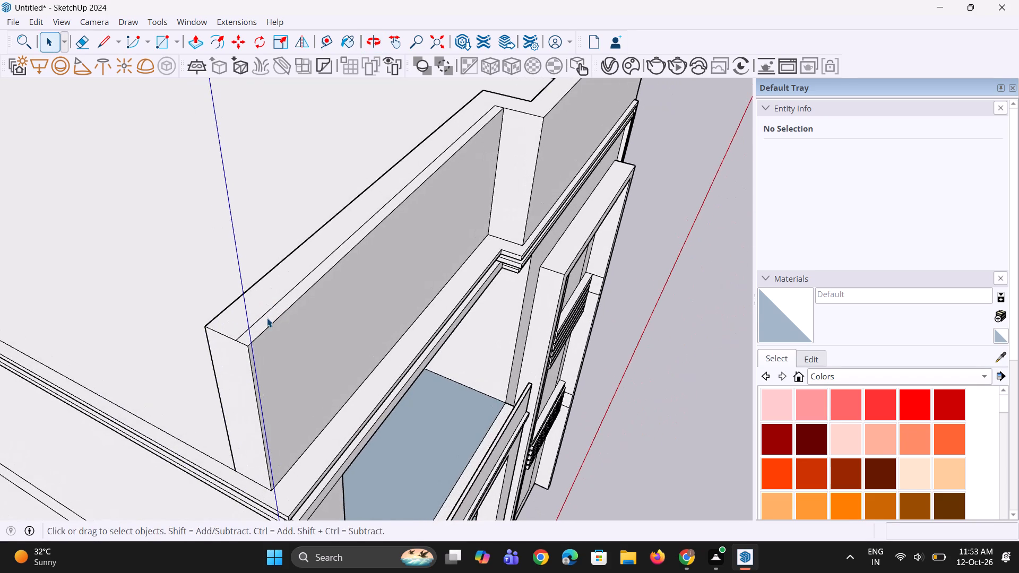
key("e")
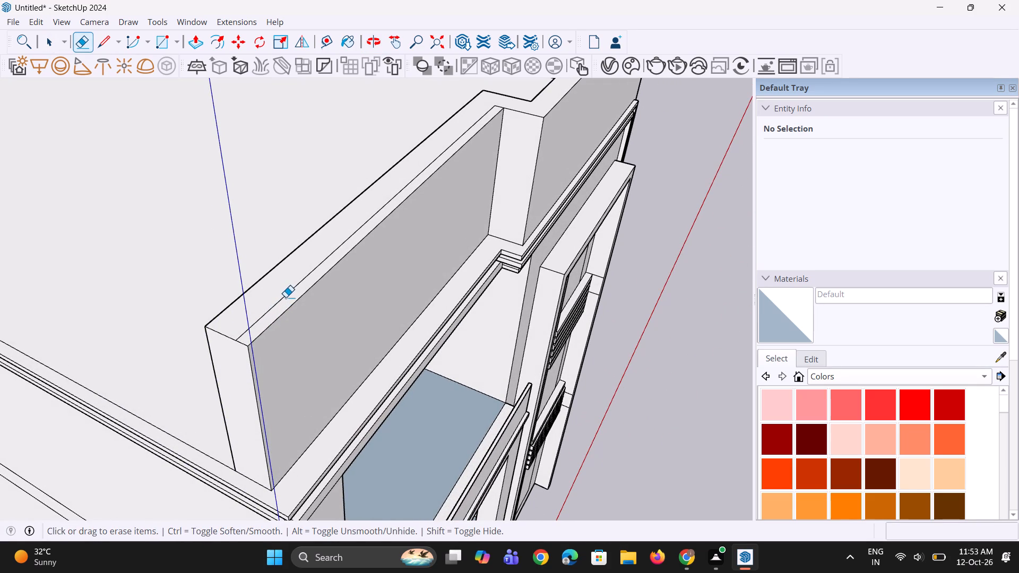
left_click(286, 297)
middle_click_drag(361, 369, 313, 332)
key("space")
key("space")
Erase the short leftover edge stub on top of the roof parapet where it steps forward.
middle_click_drag(347, 332, 347, 405)
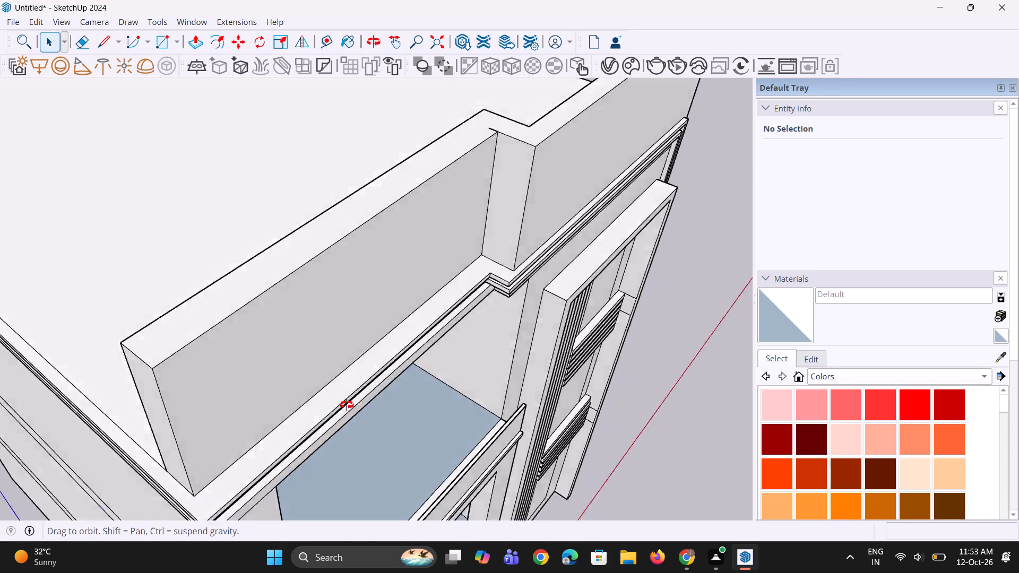
middle_click_drag(347, 405, 348, 409)
scroll(507, 207, "up", 3)
scroll(489, 90, "up", 1)
scroll(493, 127, "down", 7)
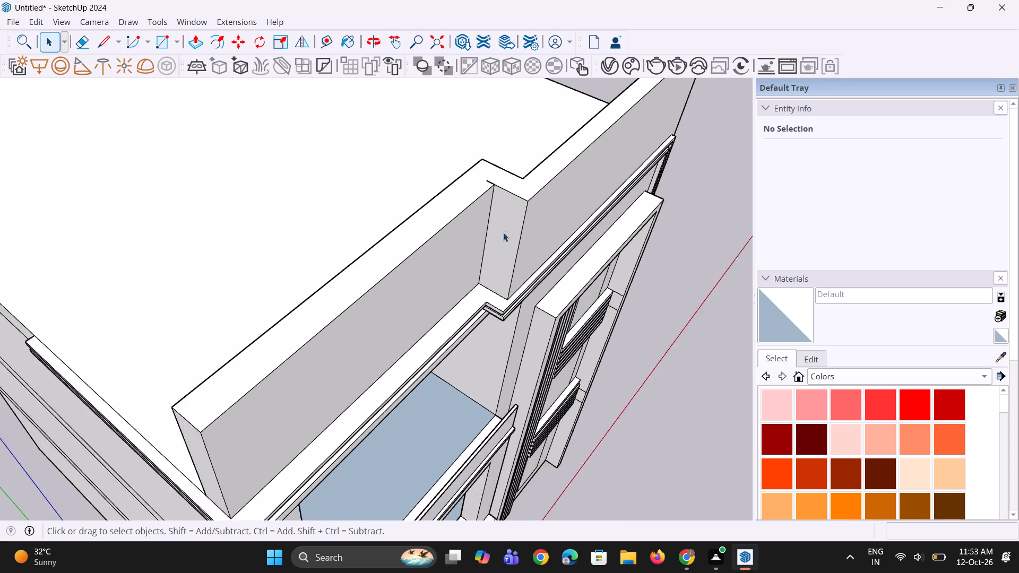
scroll(511, 157, "up", 5)
key("e")
left_click(461, 229)
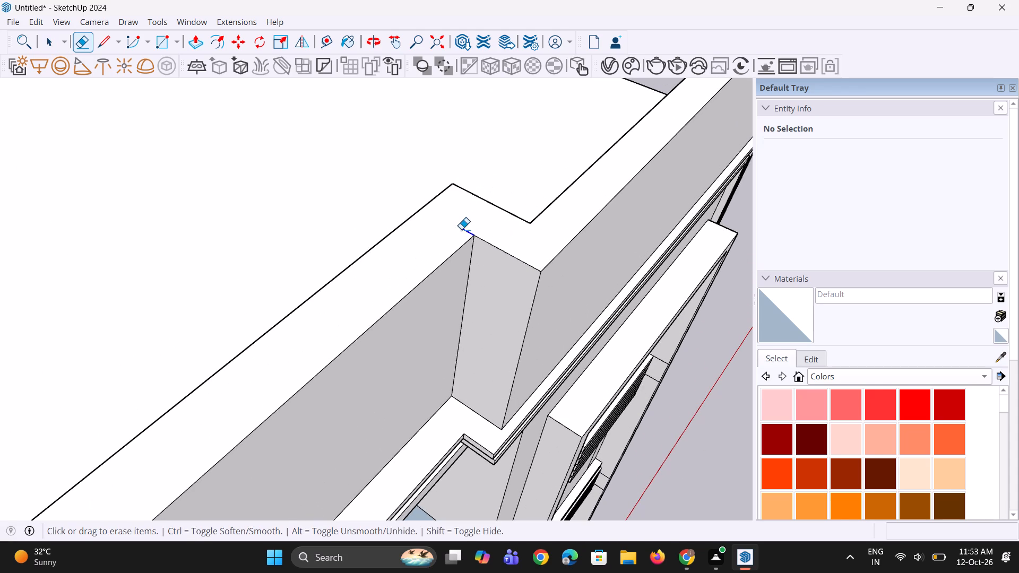
scroll(469, 212, "down", 11)
middle_click_drag(434, 297, 426, 251)
key("space")
key("space")
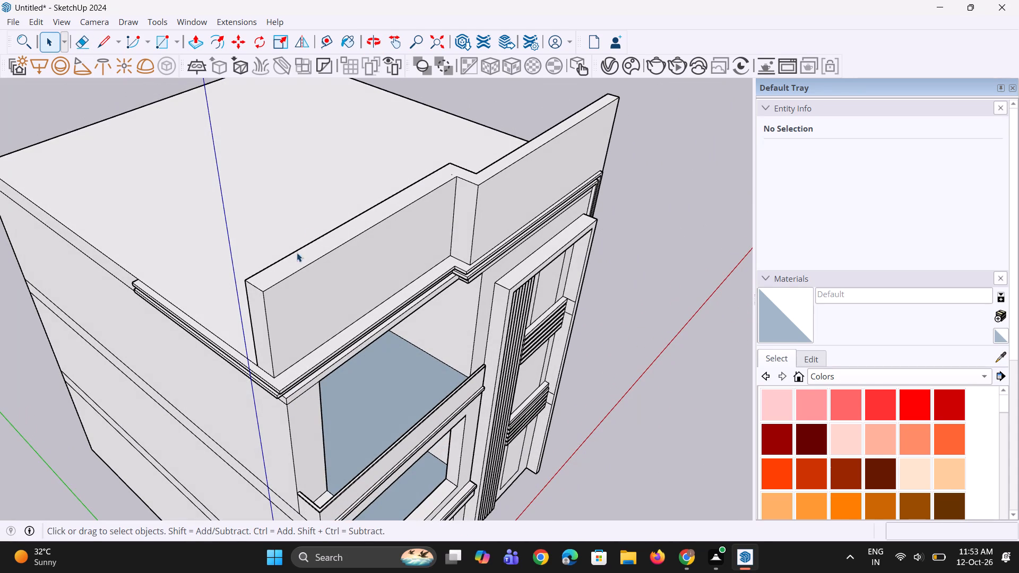
Copy the top front edge of the roof parapet section above the balcony down its face by about 5 5/16".
left_click(290, 277)
scroll(266, 336, "up", 1)
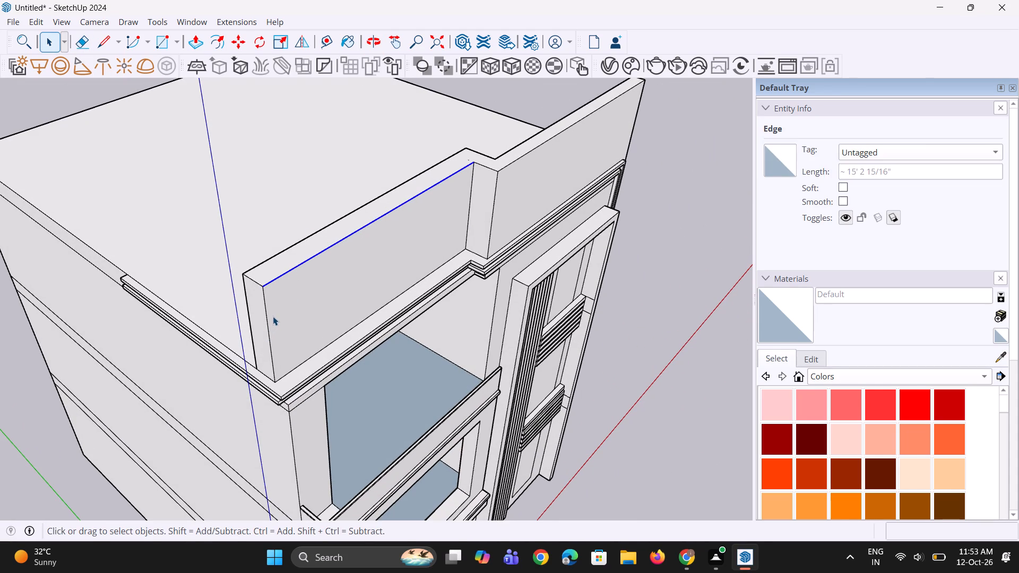
key("m")
scroll(264, 301, "up", 3)
left_click(266, 279)
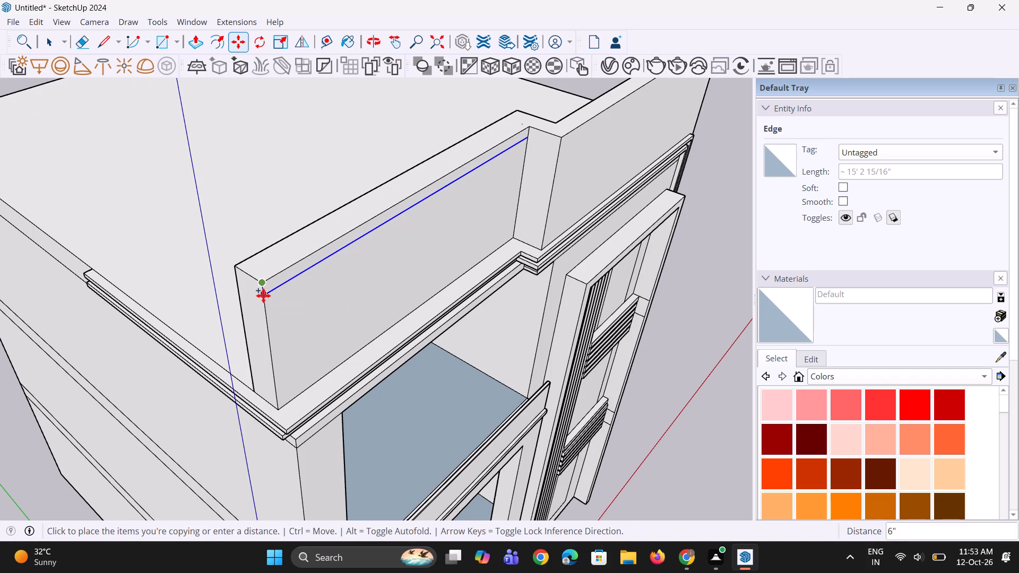
middle_click_drag(263, 296, 264, 217)
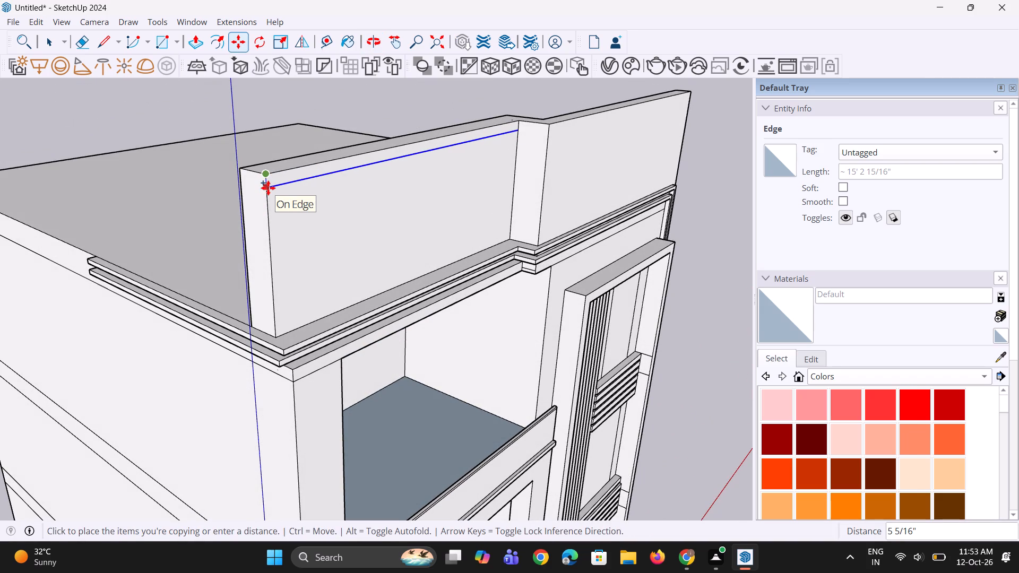
left_click(268, 188)
middle_click_drag(362, 294, 325, 298)
key("space")
key("space")
Copy the top front edge of the projecting roof parapet section above the louvred panel down about 3 7/8".
scroll(303, 302, "down", 5)
scroll(496, 160, "up", 2)
scroll(423, 194, "up", 4)
left_click(471, 202)
scroll(458, 223, "up", 1)
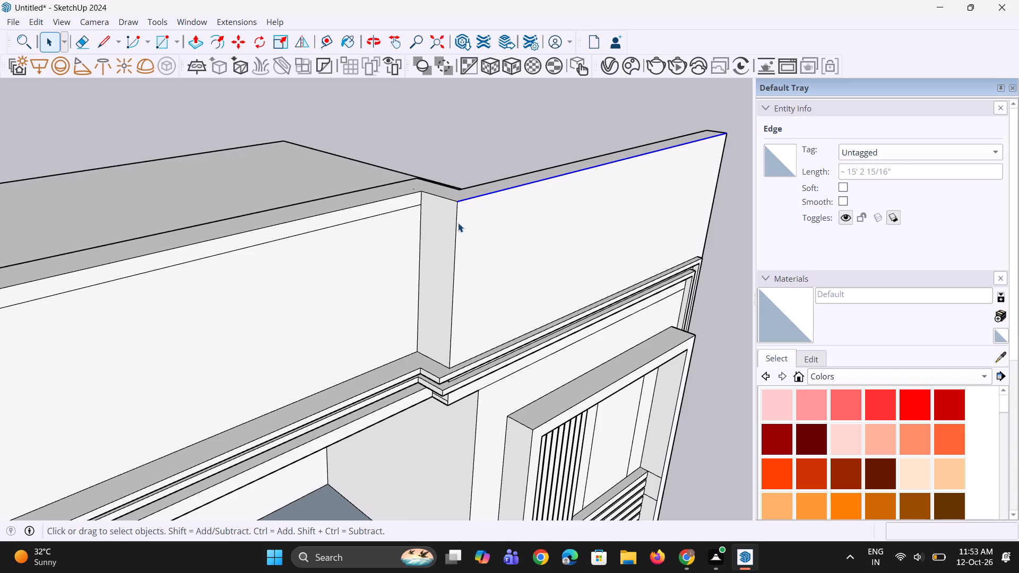
key("m")
scroll(455, 218, "up", 1)
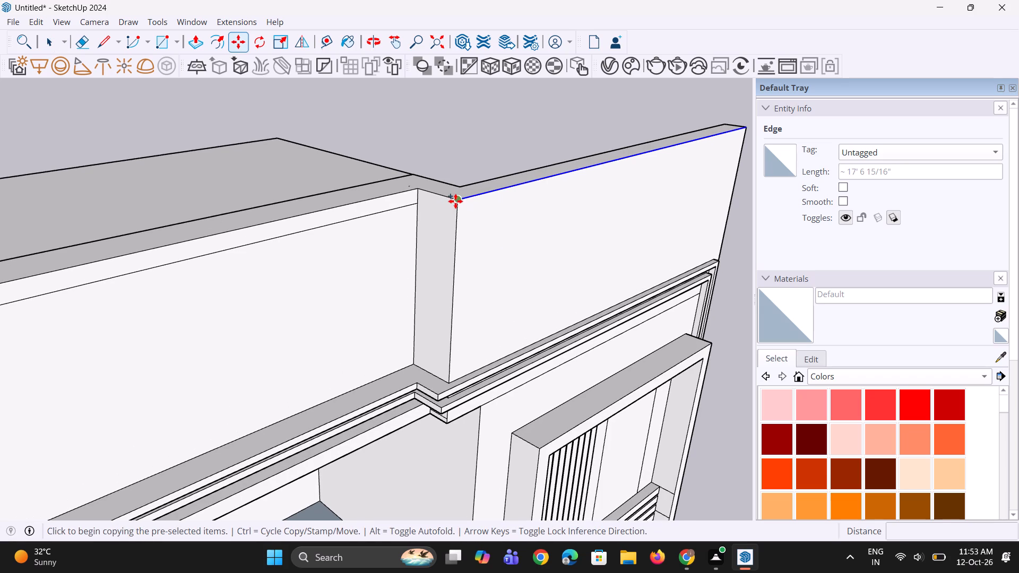
left_click(455, 201)
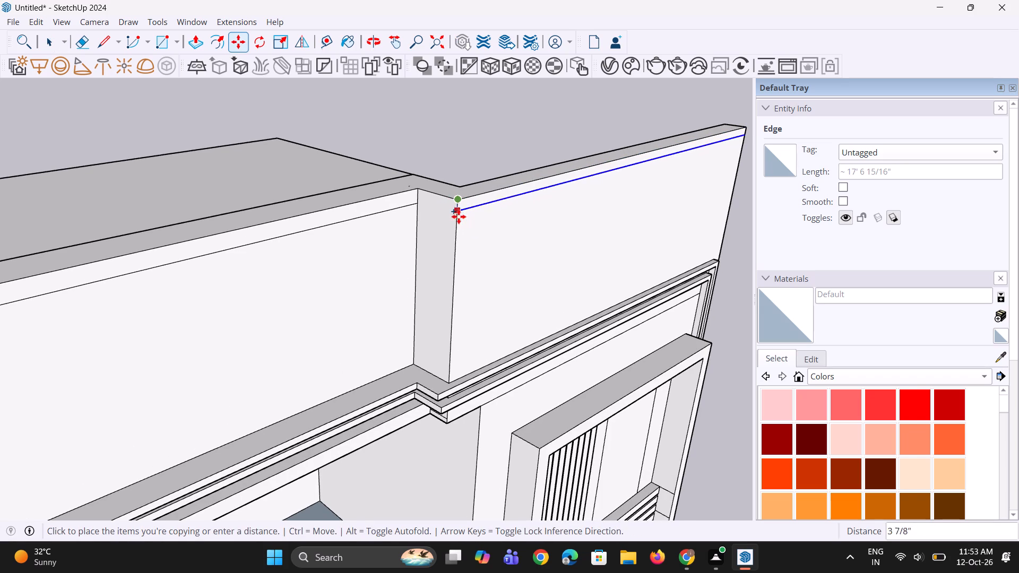
left_click(459, 214)
Copy the top edge of the short parapet return between the two sections down about 4 13/16".
middle_click_drag(417, 258, 472, 290)
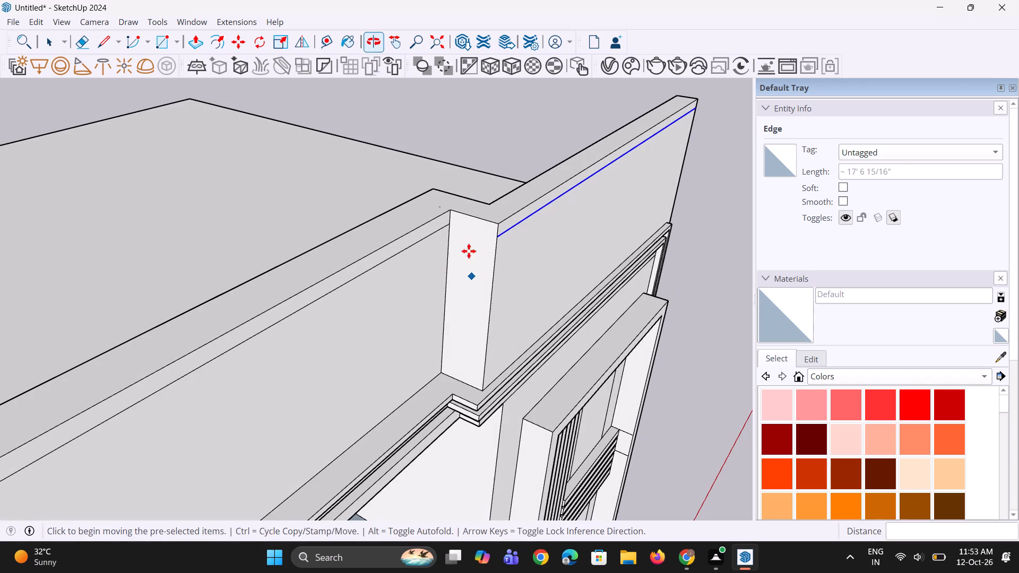
key("space")
left_click(482, 220)
middle_click_drag(544, 277, 503, 247)
scroll(437, 183, "up", 1)
key("m")
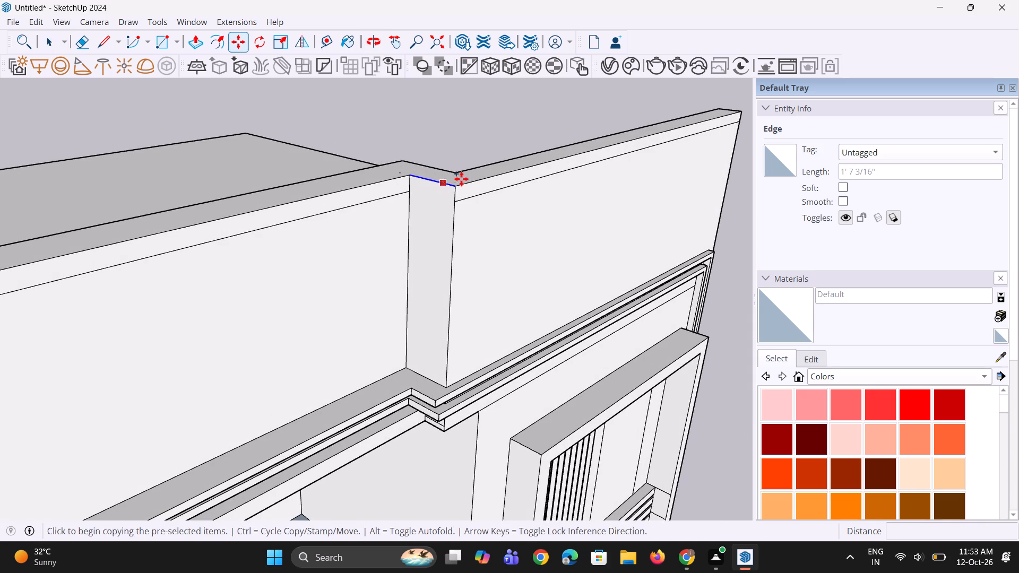
left_click(461, 183)
left_click(461, 202)
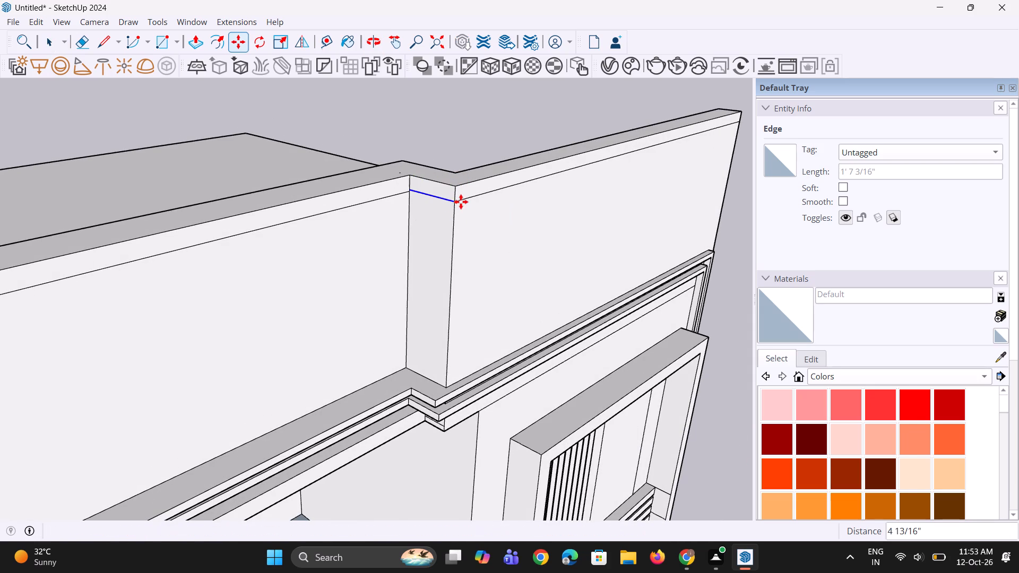
Move the copied line on the parapet return down about 7/16" to meet the line on the balcony-side section.
scroll(413, 224, "up", 1)
middle_click_drag(420, 224, 437, 214)
scroll(395, 164, "up", 10)
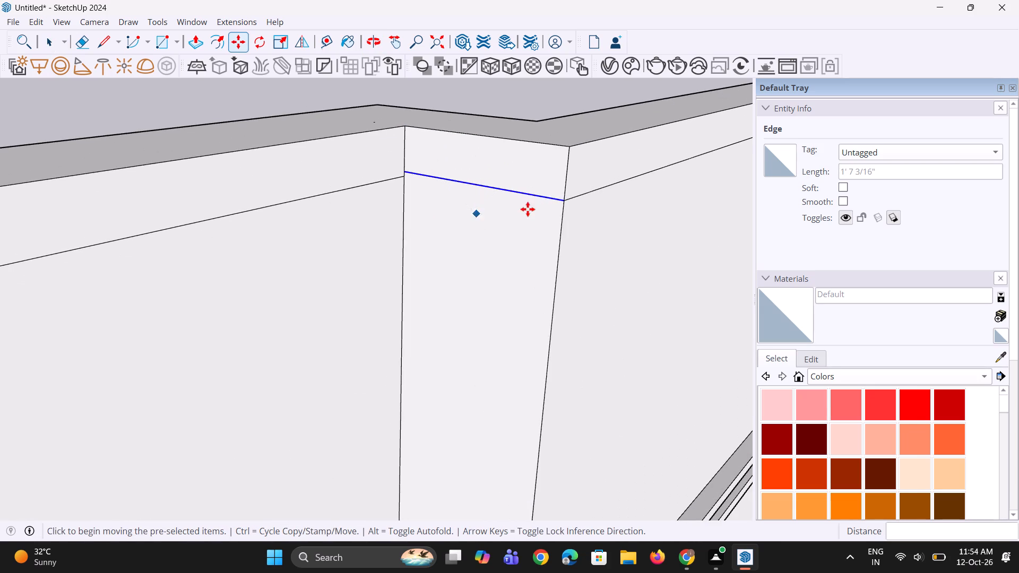
scroll(573, 216, "up", 2)
scroll(374, 170, "up", 10)
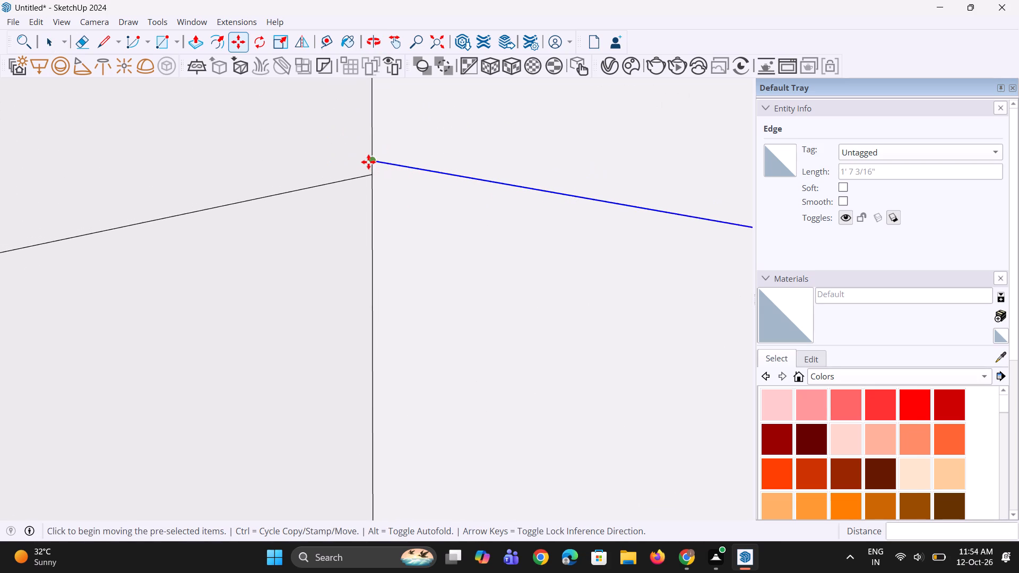
left_click(368, 162)
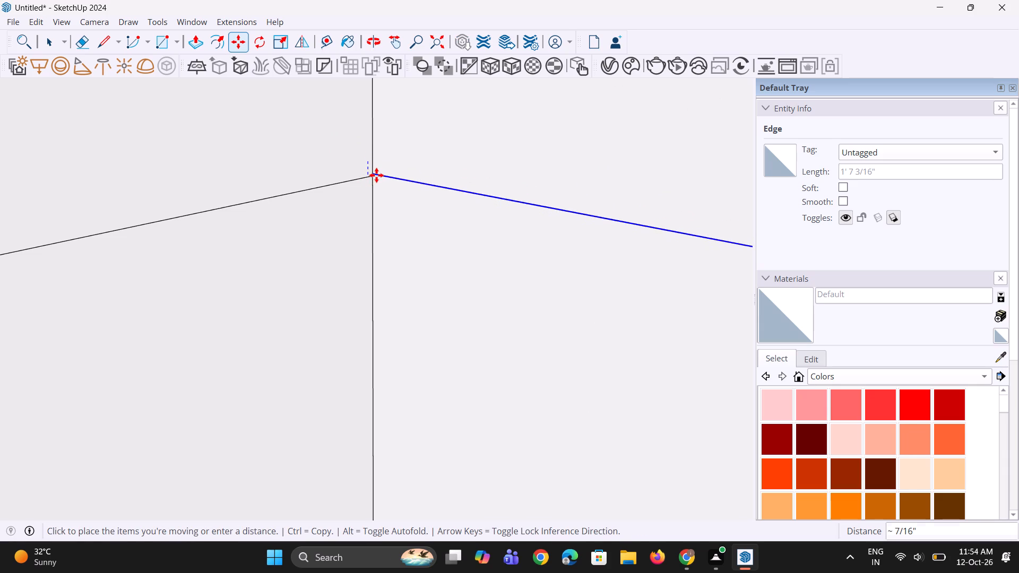
key("Escape")
scroll(376, 170, "up", 8)
left_click(369, 160)
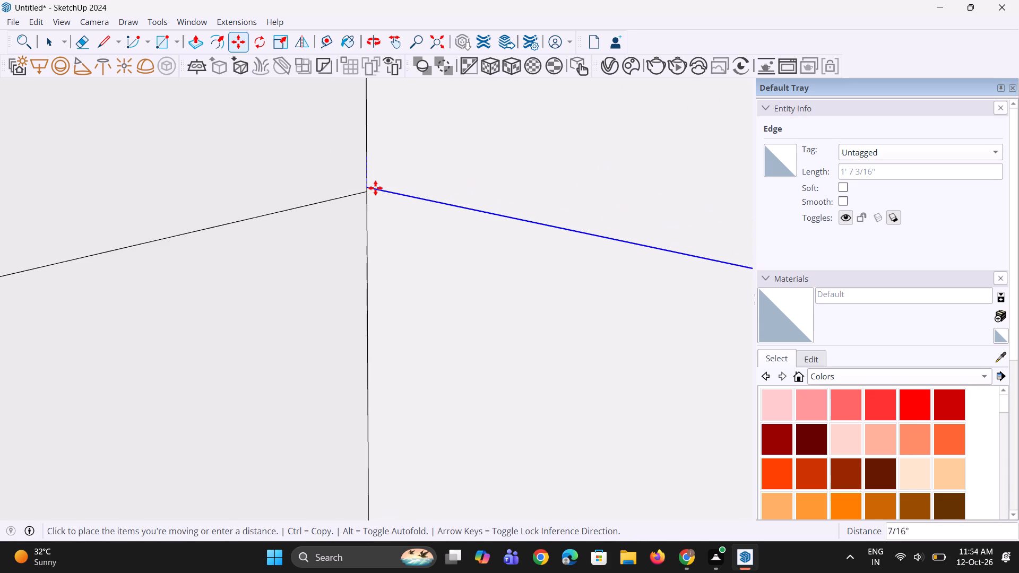
left_click(369, 195)
scroll(361, 247, "down", 7)
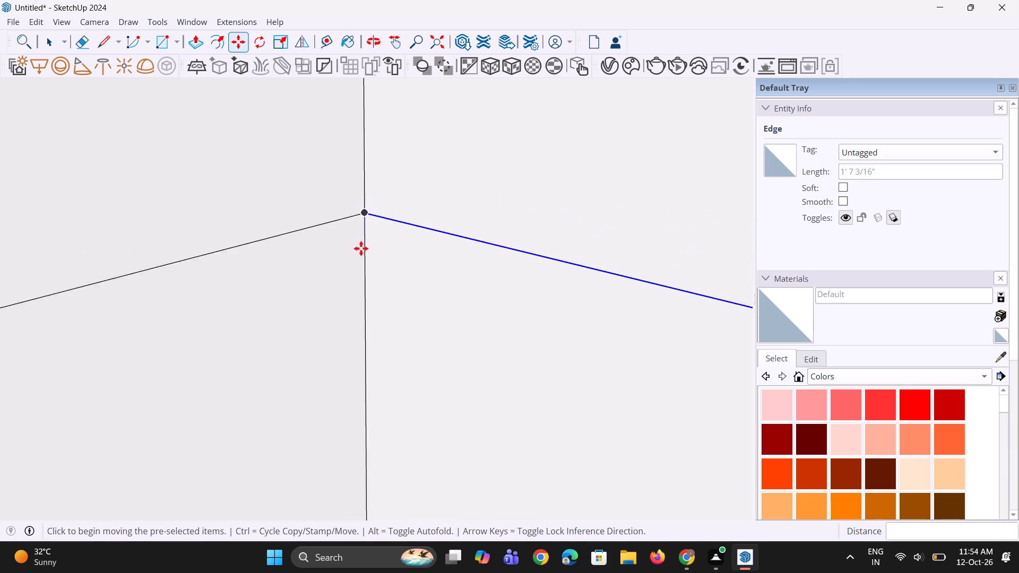
Push/Pull the top band outward 1 5/8" on the parapet return and both adjoining roof parapet sections, filling the outer corner notch.
scroll(361, 248, "down", 17)
middle_click_drag(473, 250, 403, 244)
key("space")
key("space")
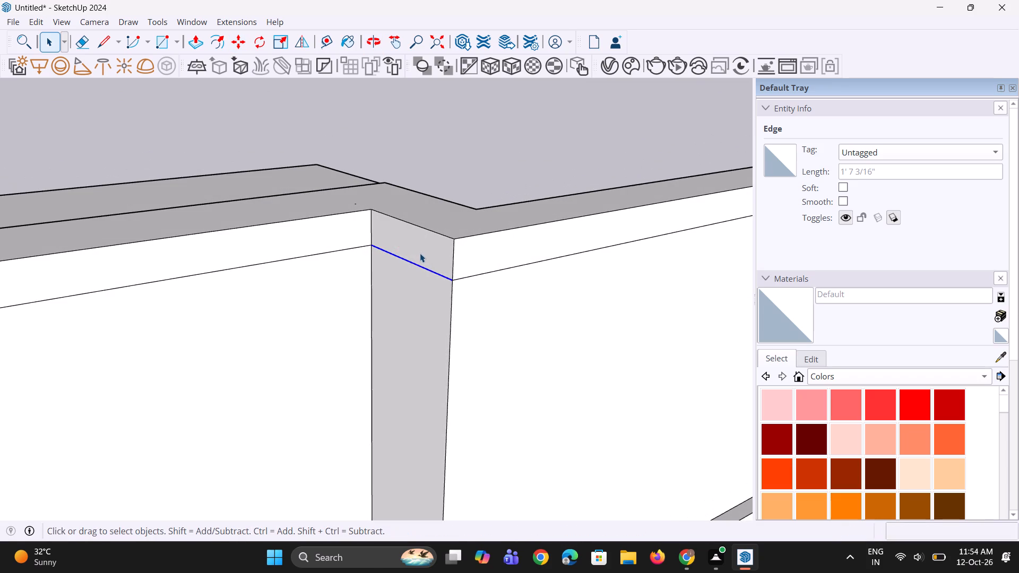
key("p")
left_click(424, 238)
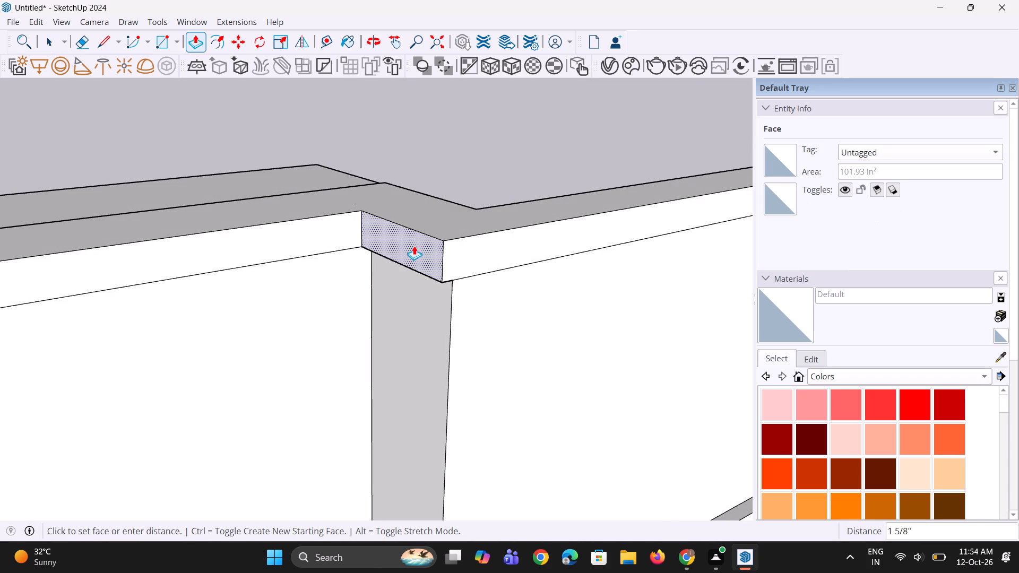
left_click(414, 246)
double_click(481, 258)
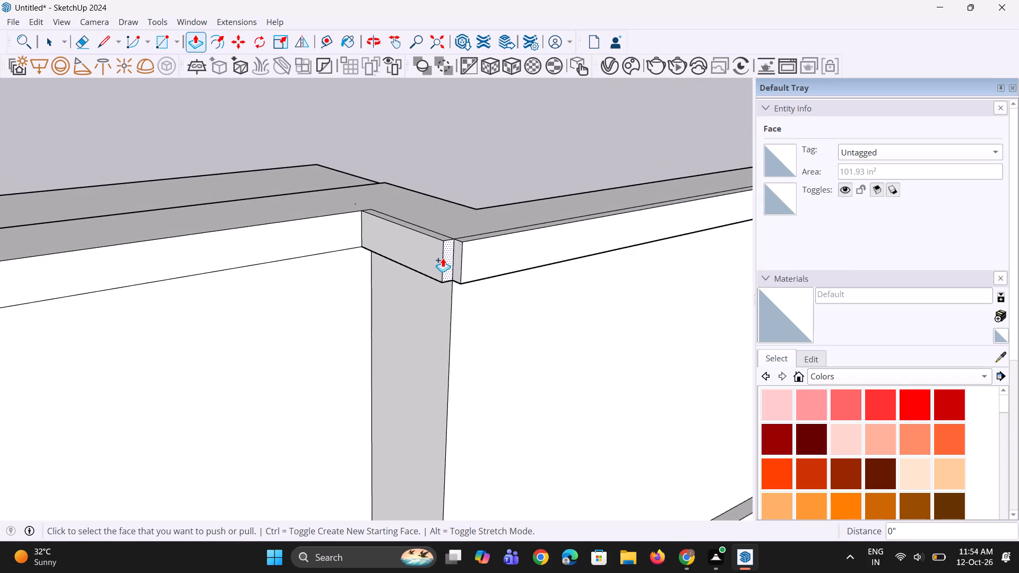
left_click(455, 265)
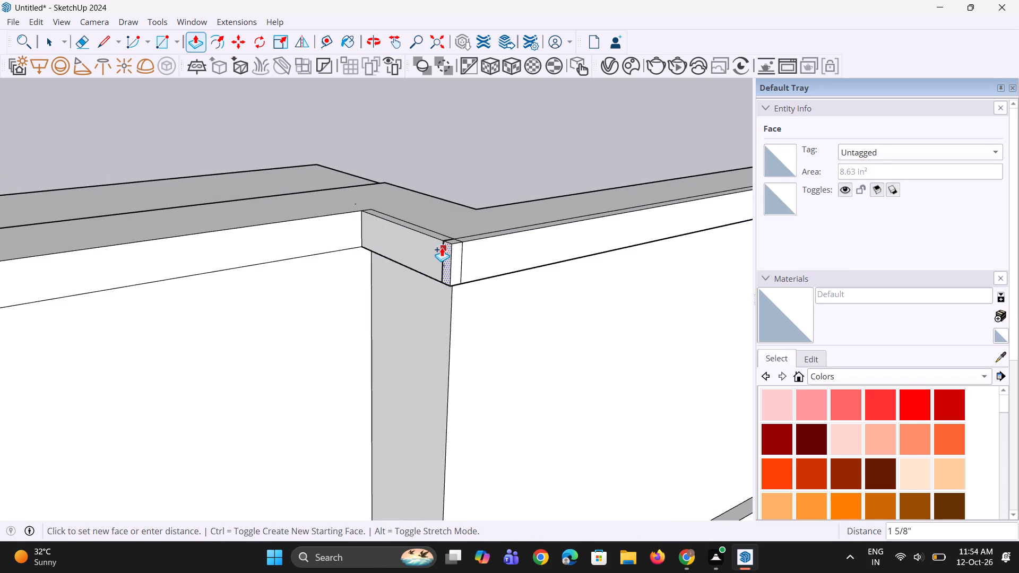
left_click(436, 246)
double_click(337, 244)
Erase the leftover seam edges on the faces and top of the band at the parapet's outer corner.
scroll(384, 251, "up", 1)
middle_click_drag(391, 254, 453, 282)
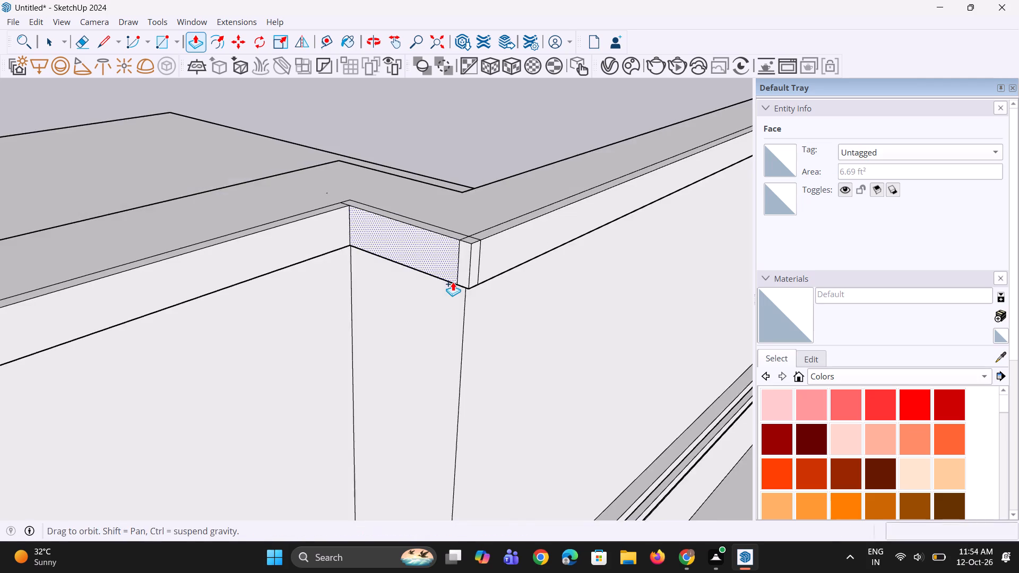
scroll(469, 268, "up", 3)
key("e")
left_click(452, 257)
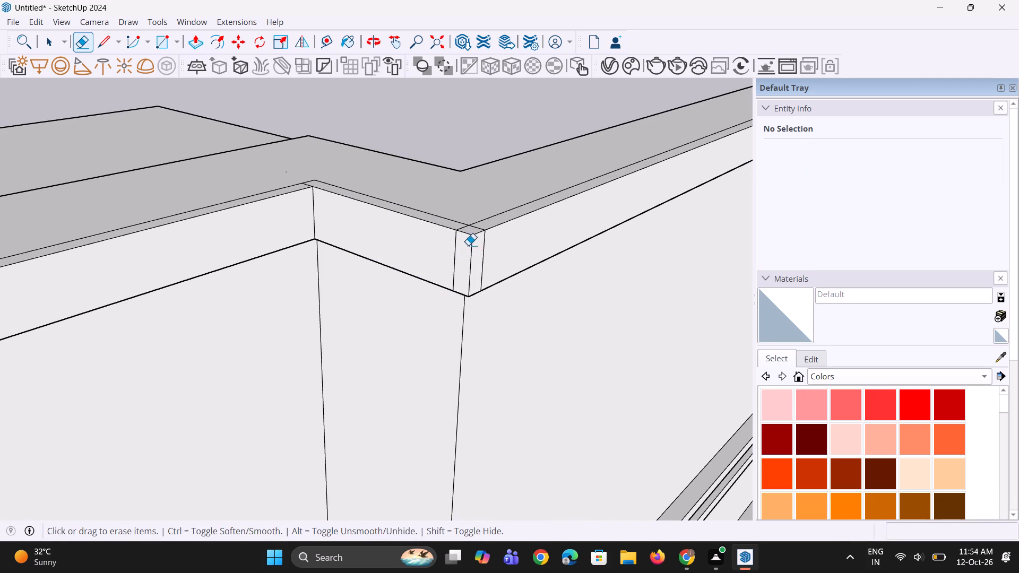
left_click(453, 253)
middle_click_drag(469, 246, 483, 325)
scroll(464, 267, "up", 3)
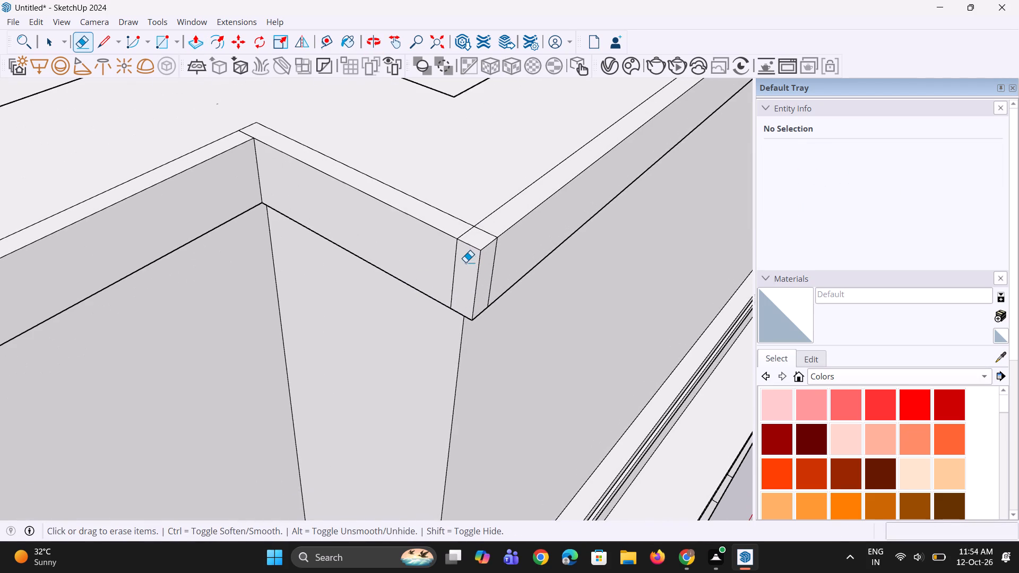
left_click(461, 235)
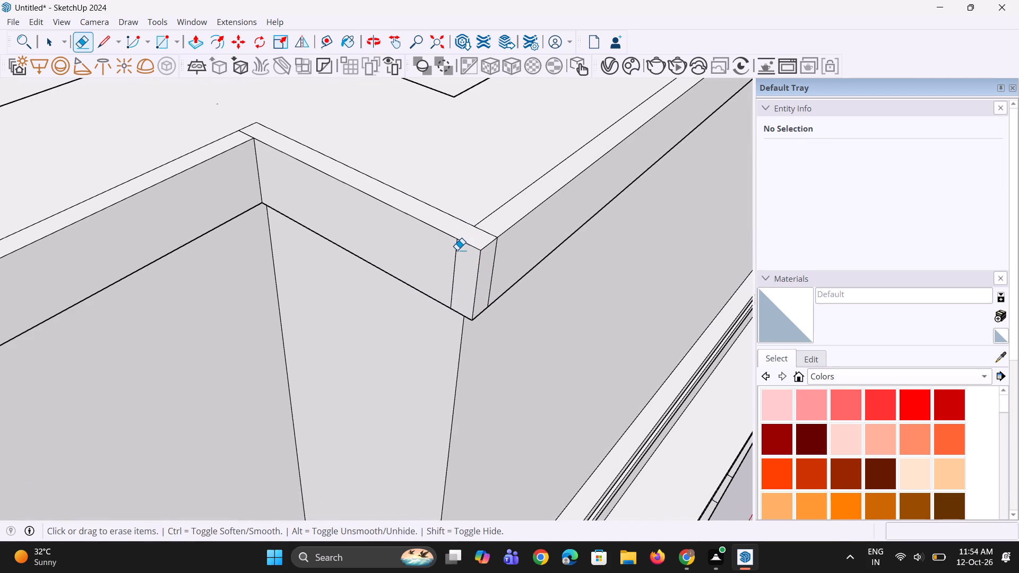
left_click(457, 250)
middle_click_drag(502, 262, 471, 273)
left_click(488, 276)
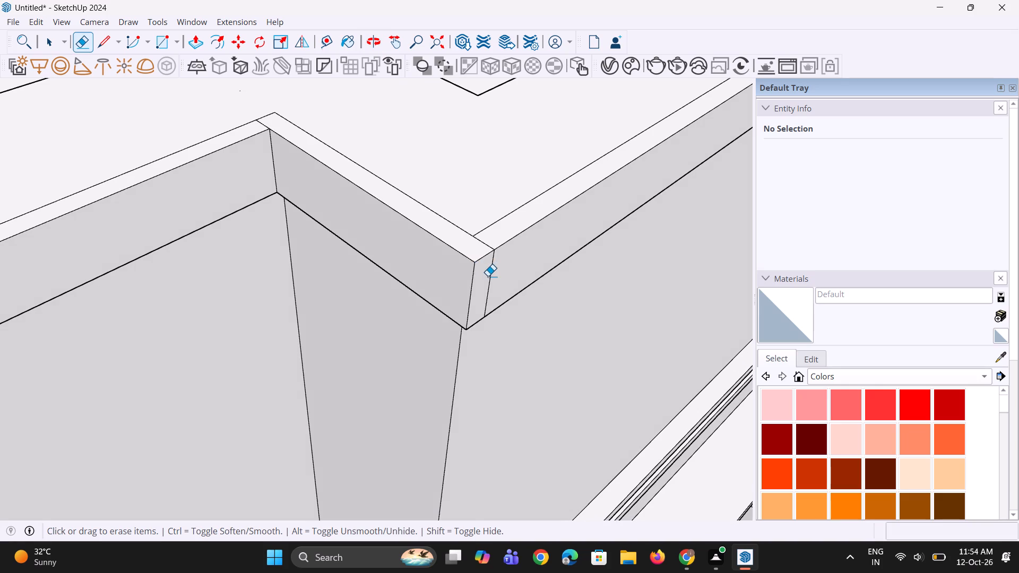
left_click(493, 276)
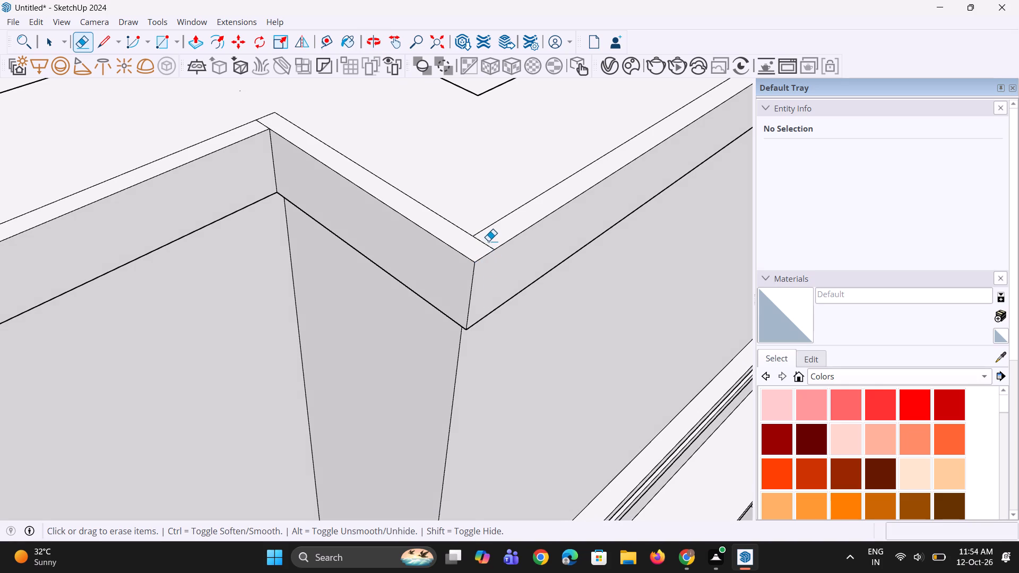
left_click(488, 247)
Erase the short seam edge on top of the band at the parapet's inner corner.
scroll(508, 288, "down", 5)
scroll(350, 185, "up", 3)
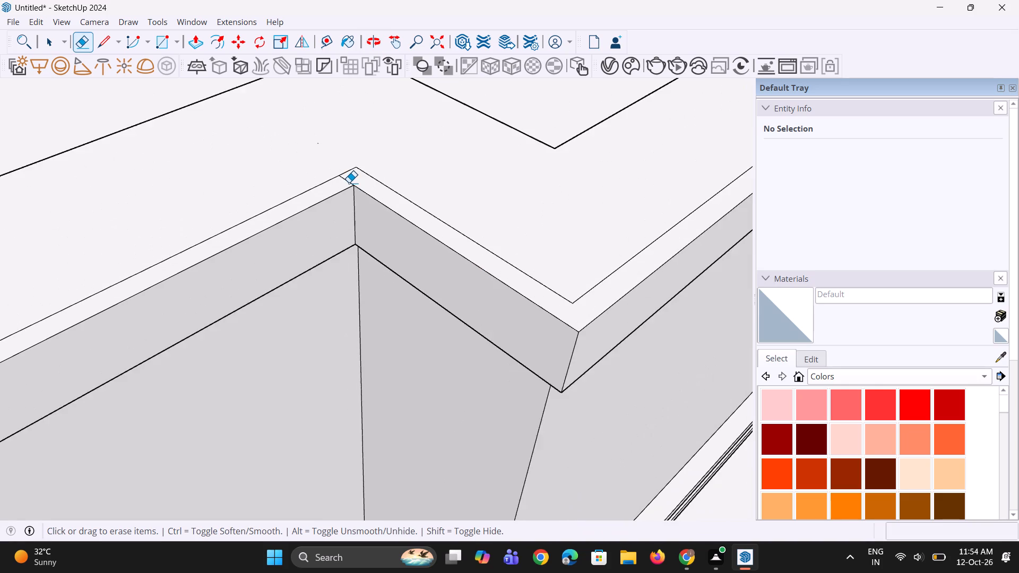
scroll(349, 183, "up", 4)
left_click(349, 183)
Push/Pull the band faces on the balcony-side section, the return and the section above the louvred panel outward by about 5/8".
scroll(390, 226, "down", 15)
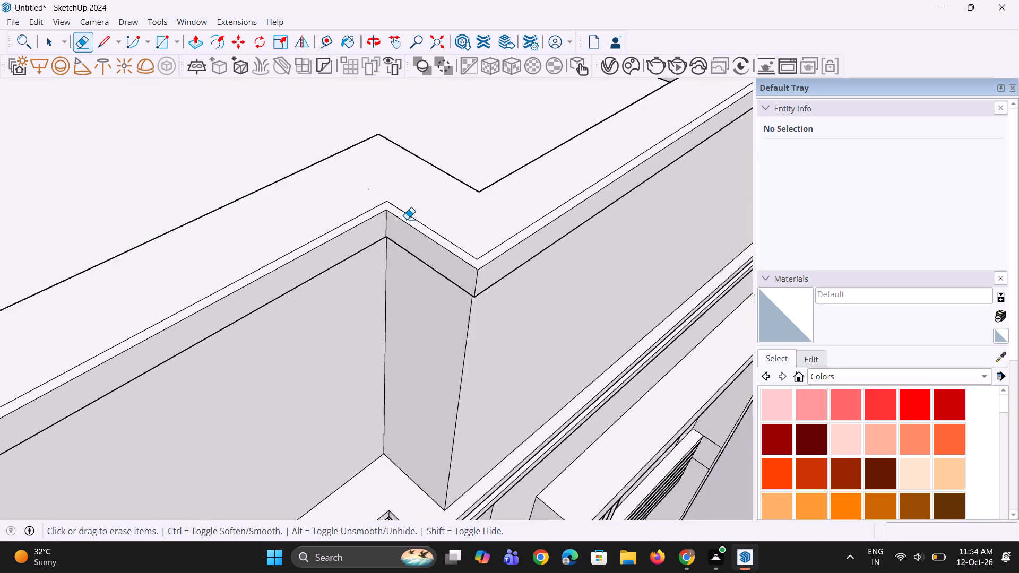
scroll(407, 219, "down", 13)
middle_click_drag(246, 297, 327, 323)
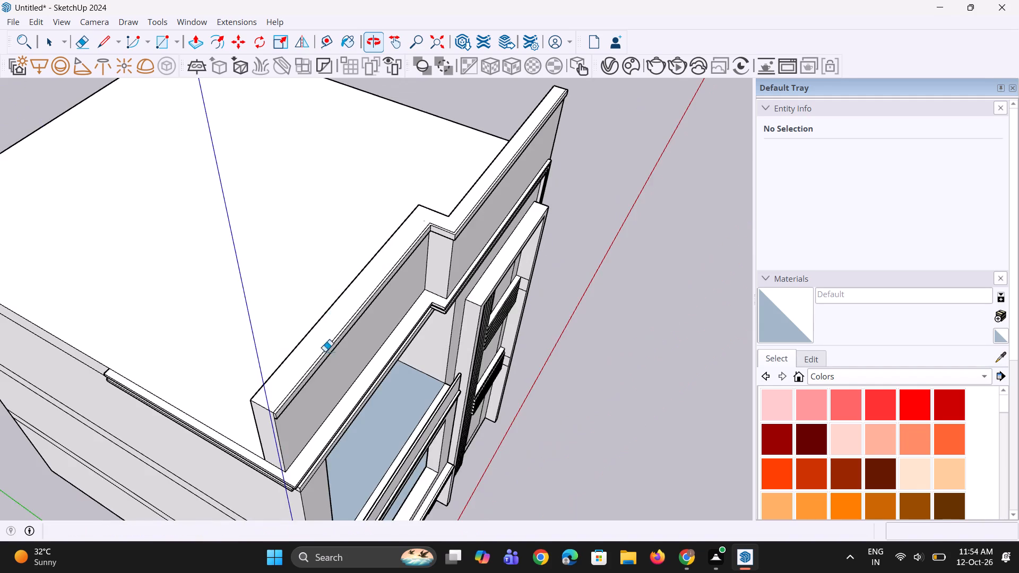
scroll(327, 362, "up", 9)
key("p")
scroll(357, 223, "down", 3)
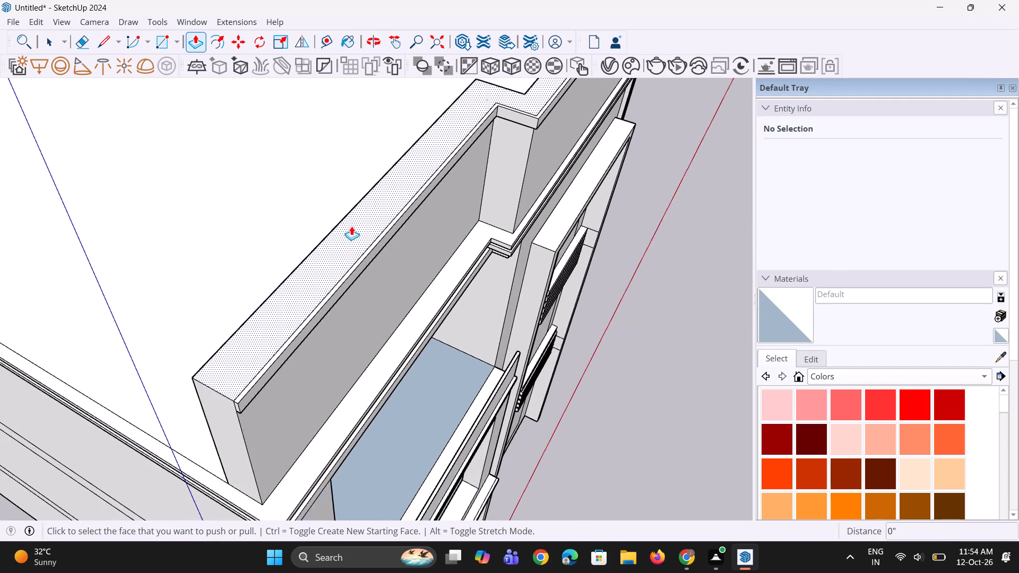
scroll(351, 226, "down", 6)
scroll(301, 325, "up", 8)
left_click(295, 316)
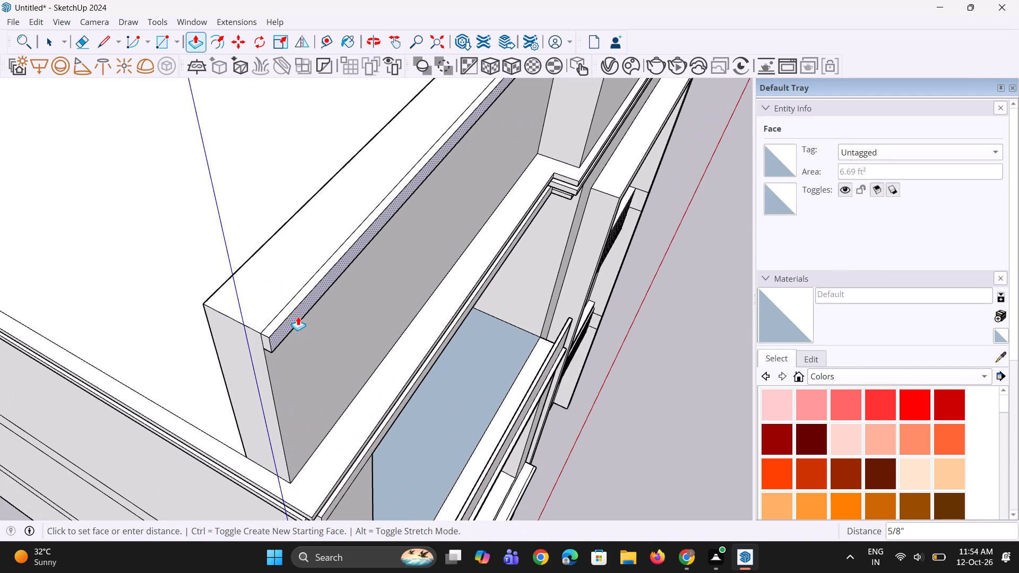
left_click(298, 316)
scroll(244, 364, "down", 5)
scroll(427, 153, "up", 2)
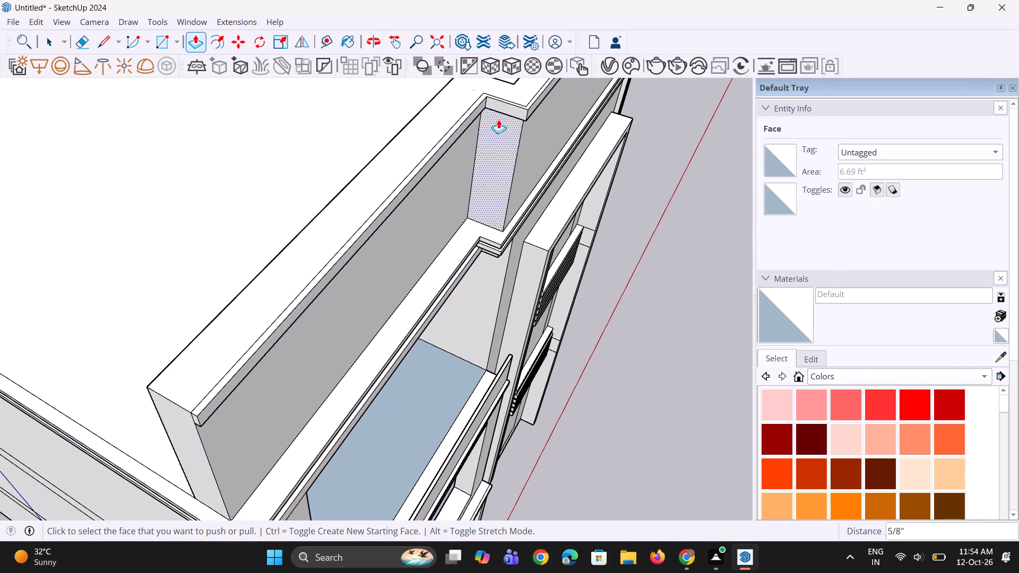
double_click(502, 111)
double_click(535, 106)
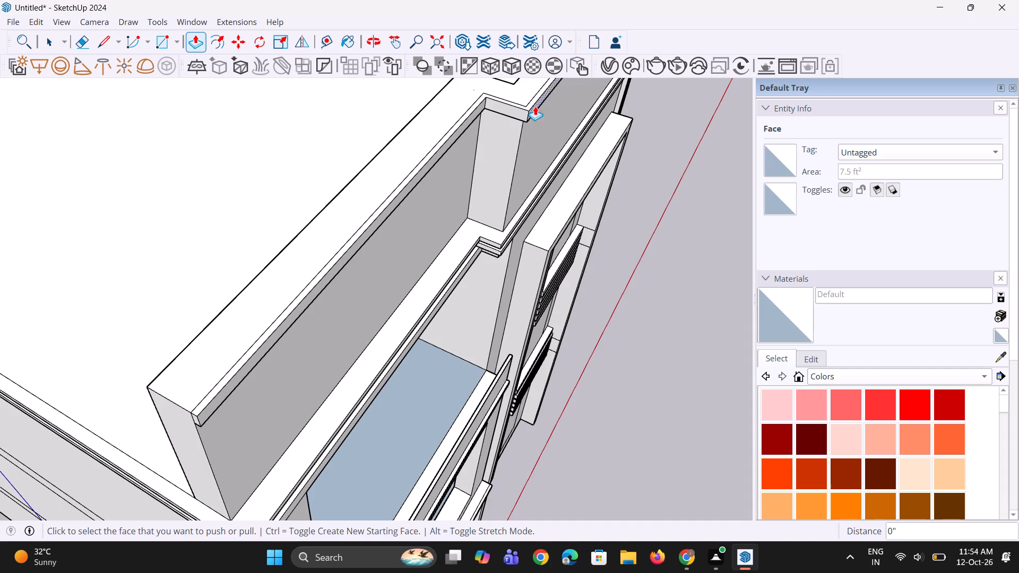
scroll(456, 254, "down", 11)
key("space")
key("space")
left_click(593, 335)
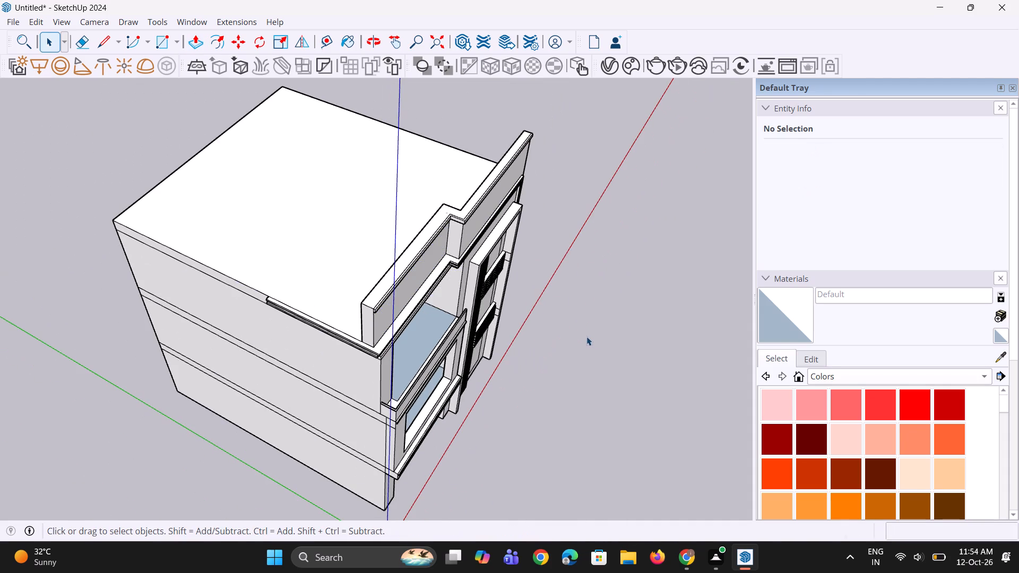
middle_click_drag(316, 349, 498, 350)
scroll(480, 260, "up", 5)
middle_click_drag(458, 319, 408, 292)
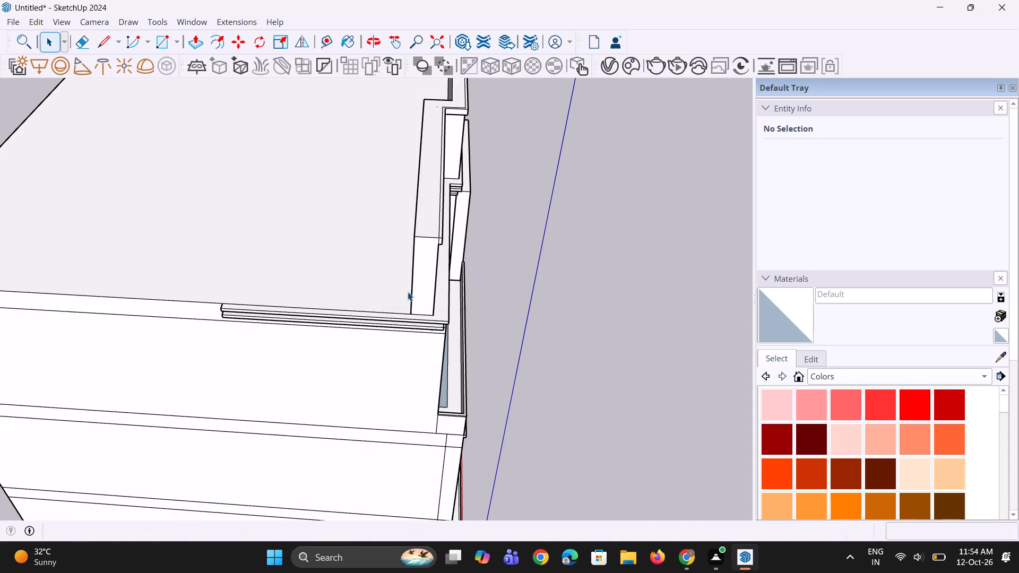
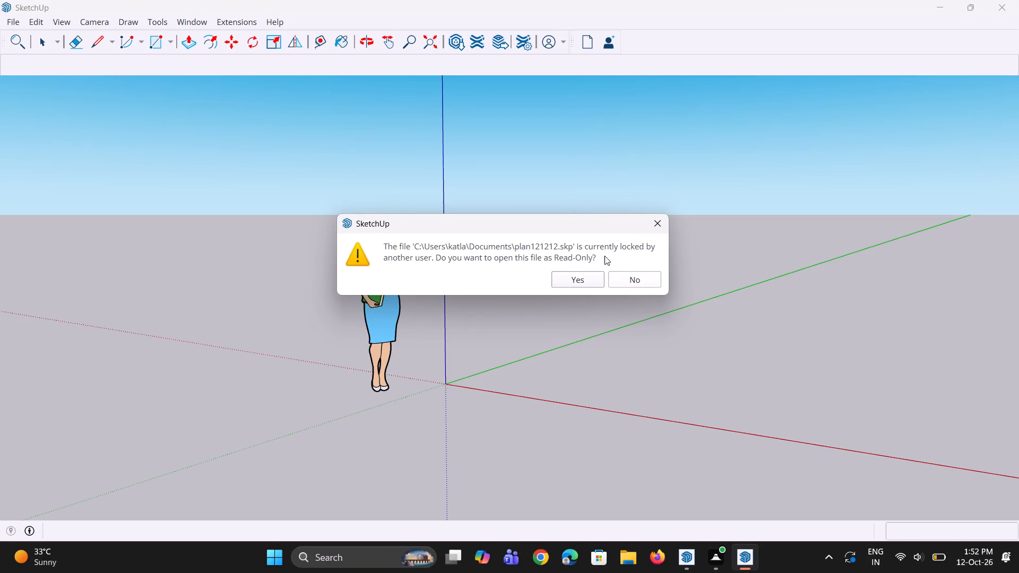
Open the locked plan121212.skp file as Read-Only.
left_click(582, 282)
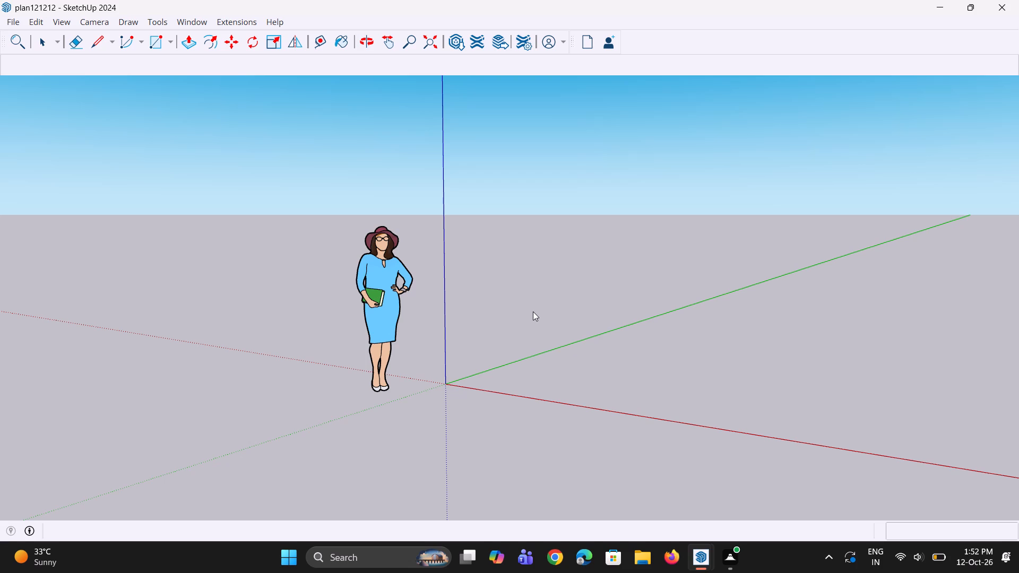
middle_click_drag(732, 295, 441, 284)
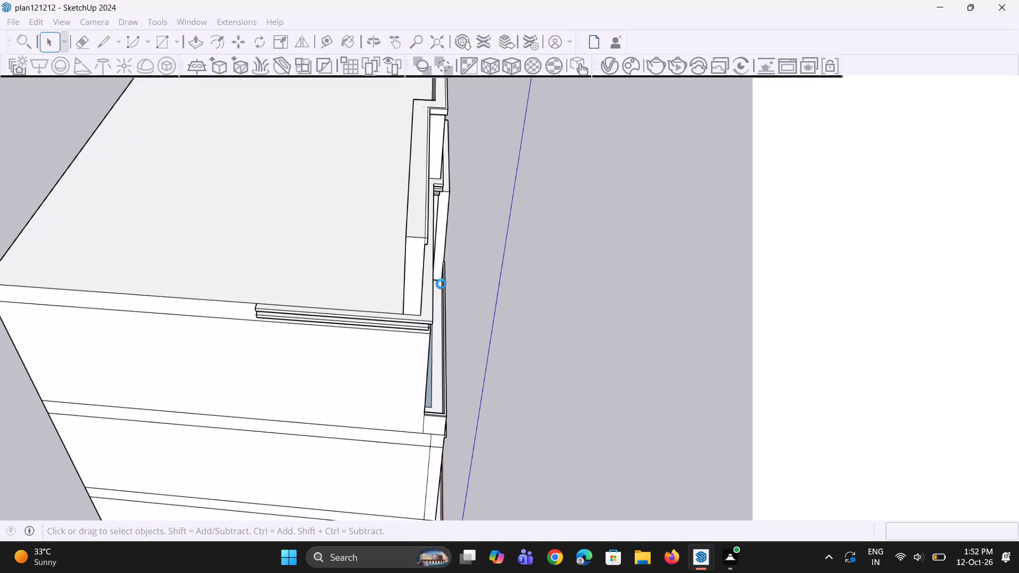
middle_click_drag(441, 284, 419, 276)
Examine the building's facade, cornice strips and stepped roof parapet from the front, above and the balcony side.
scroll(508, 275, "down", 4)
middle_click_drag(584, 308, 134, 221)
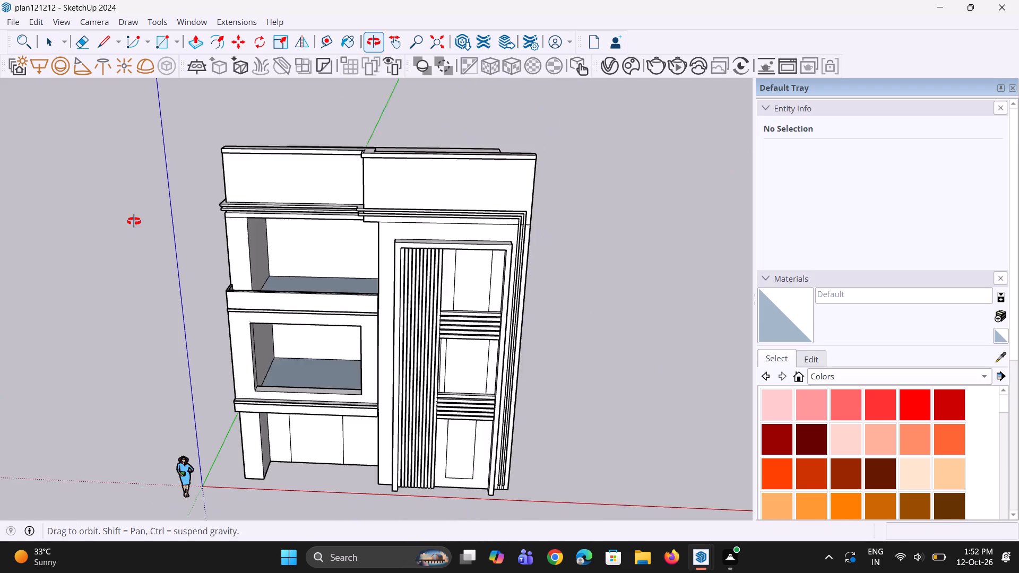
middle_click_drag(134, 221, 125, 216)
scroll(213, 332, "up", 3)
middle_click_drag(312, 345, 349, 332)
scroll(332, 258, "down", 5)
middle_click_drag(149, 340, 194, 297)
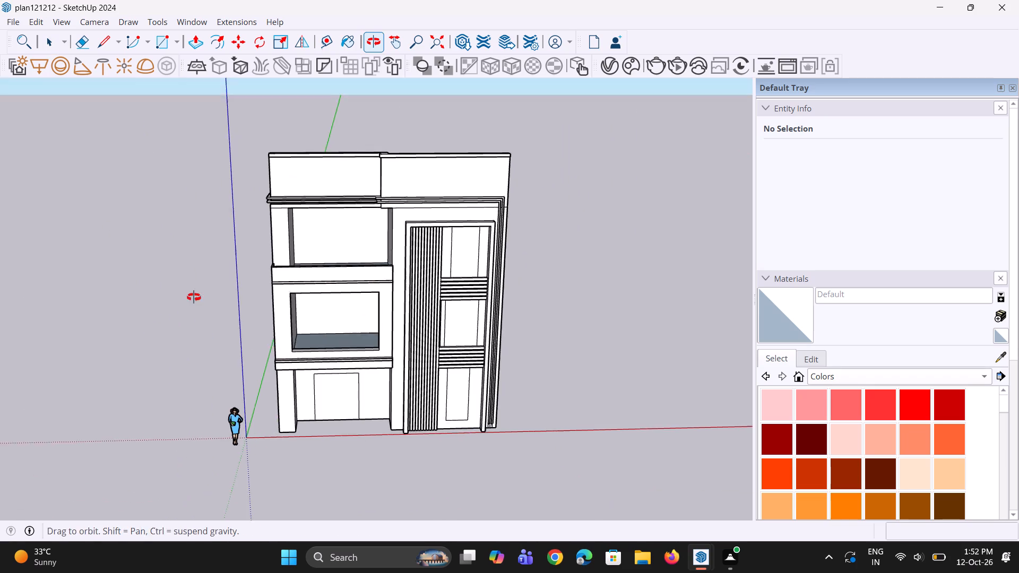
middle_click_drag(194, 297, 208, 278)
scroll(582, 123, "up", 1)
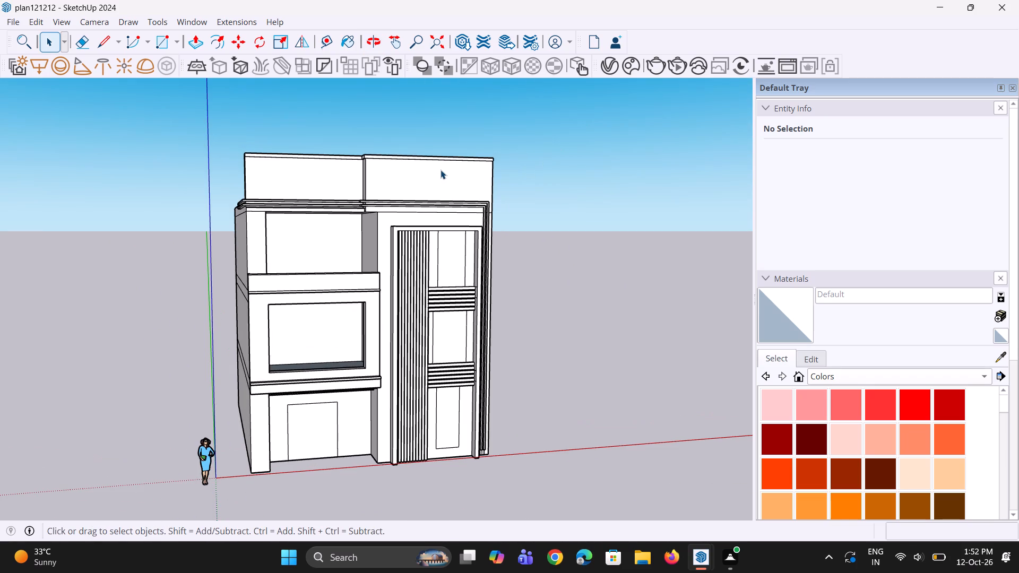
middle_click_drag(450, 164, 453, 242)
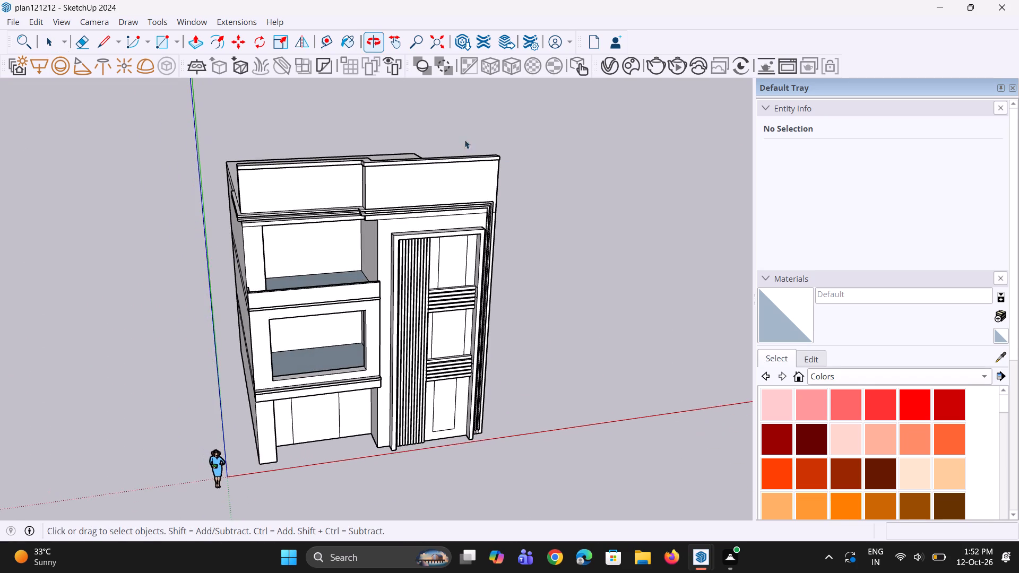
scroll(467, 133, "up", 6)
middle_click_drag(480, 199, 487, 259)
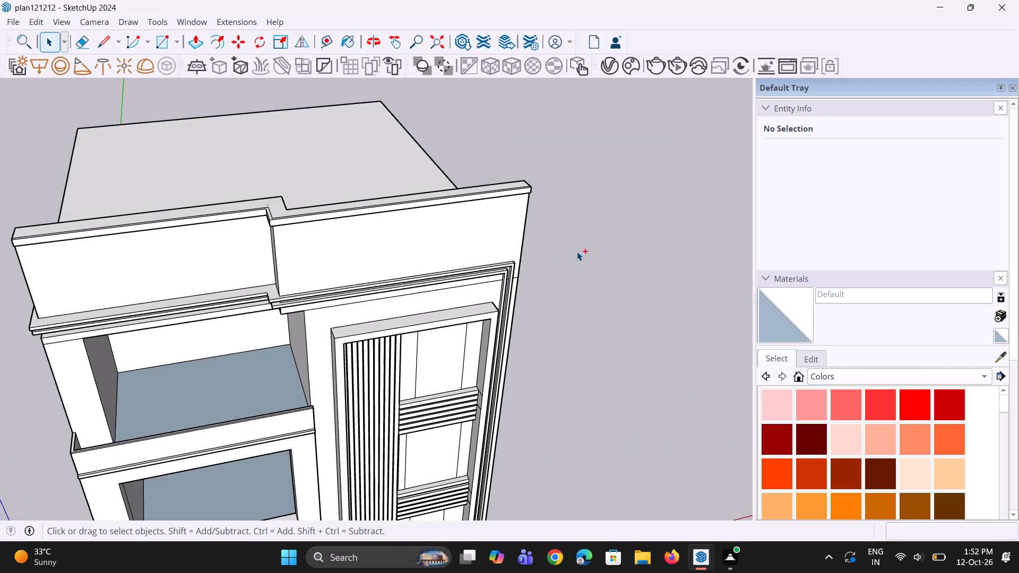
double_click(577, 251, "ctrl")
right_click_drag(582, 220, 535, 238)
middle_click_drag(534, 238, 827, 220)
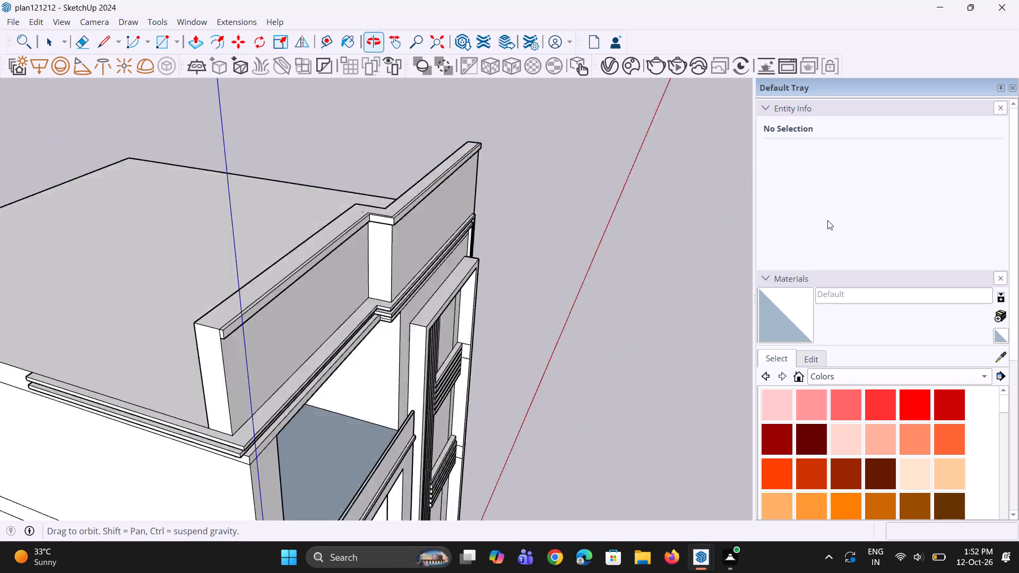
middle_click_drag(827, 220, 828, 220)
Copy the vertical end edge of the front parapet's rear face inward by about 1' at the balcony-side roof corner.
scroll(439, 261, "down", 9)
middle_click_drag(44, 346, 632, 368)
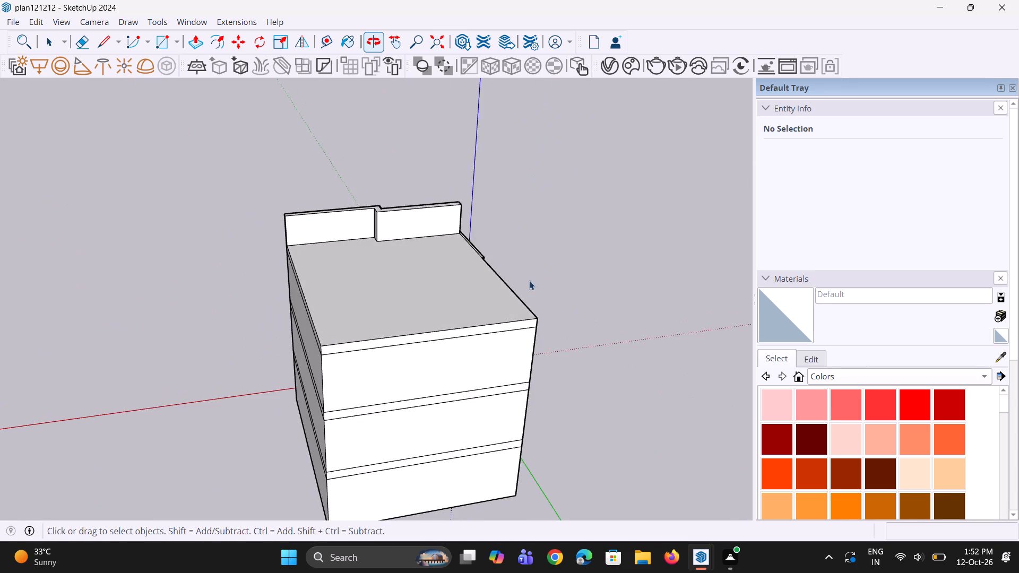
scroll(479, 239, "up", 11)
left_click(463, 202)
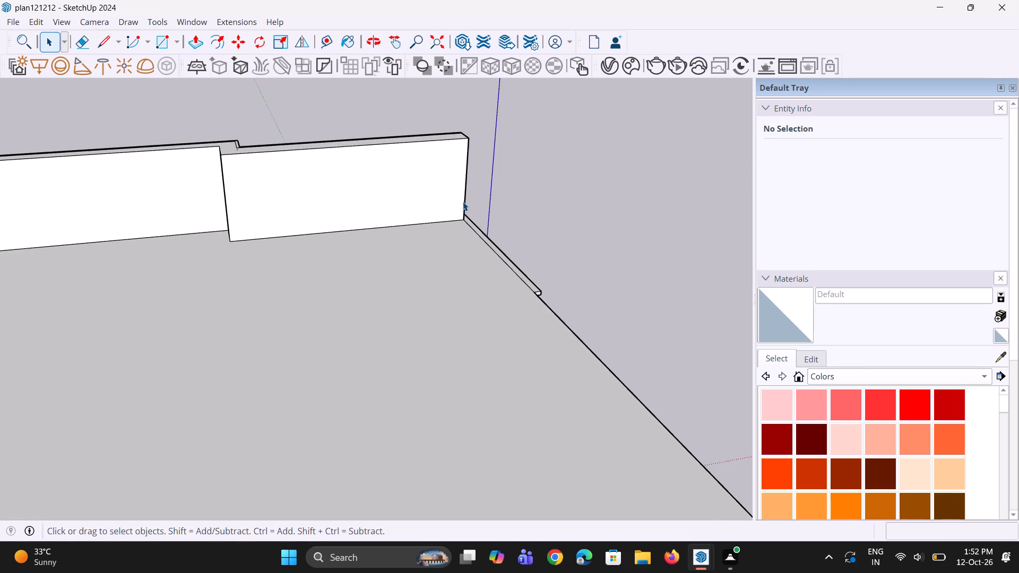
scroll(478, 181, "up", 7)
left_click(455, 178)
left_click(461, 180)
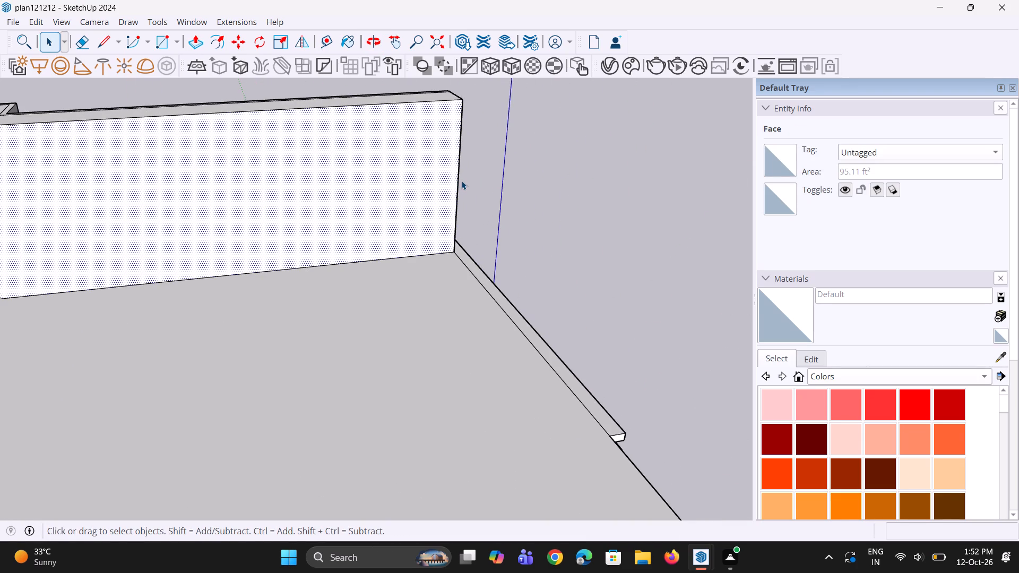
left_click(457, 184)
scroll(458, 187, "up", 4)
key("m")
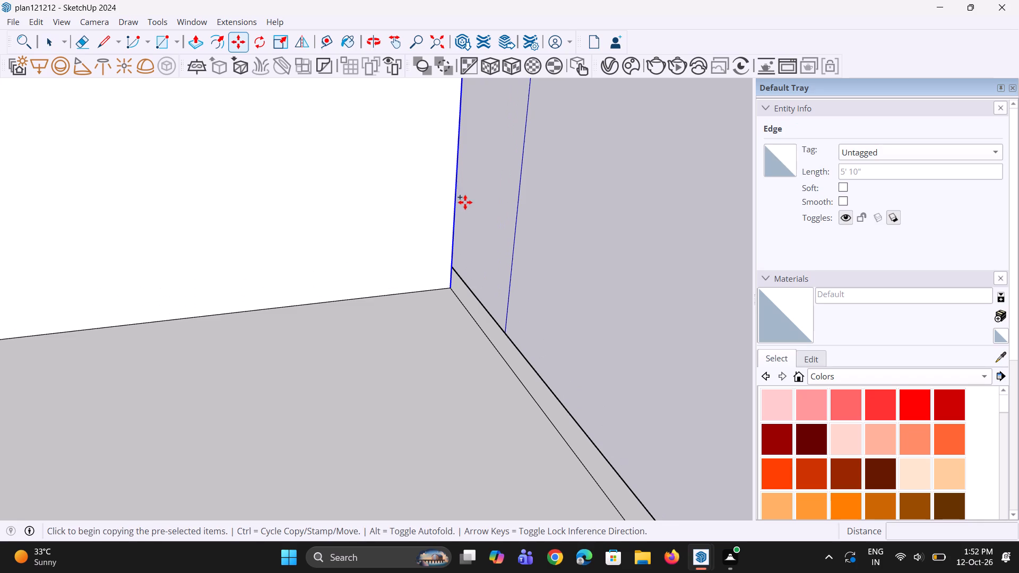
left_click(448, 287)
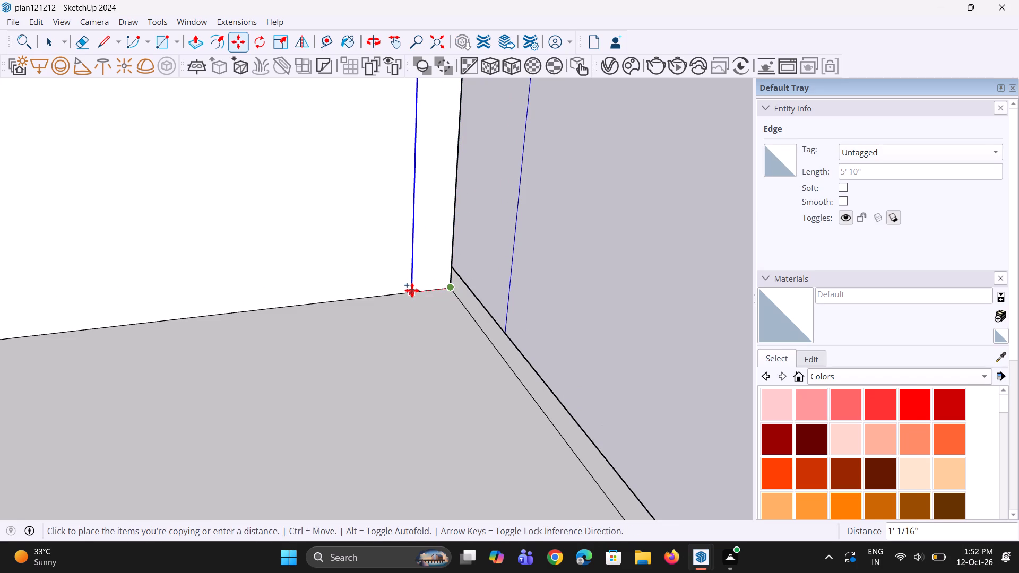
left_click(413, 291)
Push/Pull the narrow end strip 34' 11/16" to the rear to form the balcony-side roof parapet wall.
scroll(430, 262, "down", 5)
key("p")
left_click(430, 260)
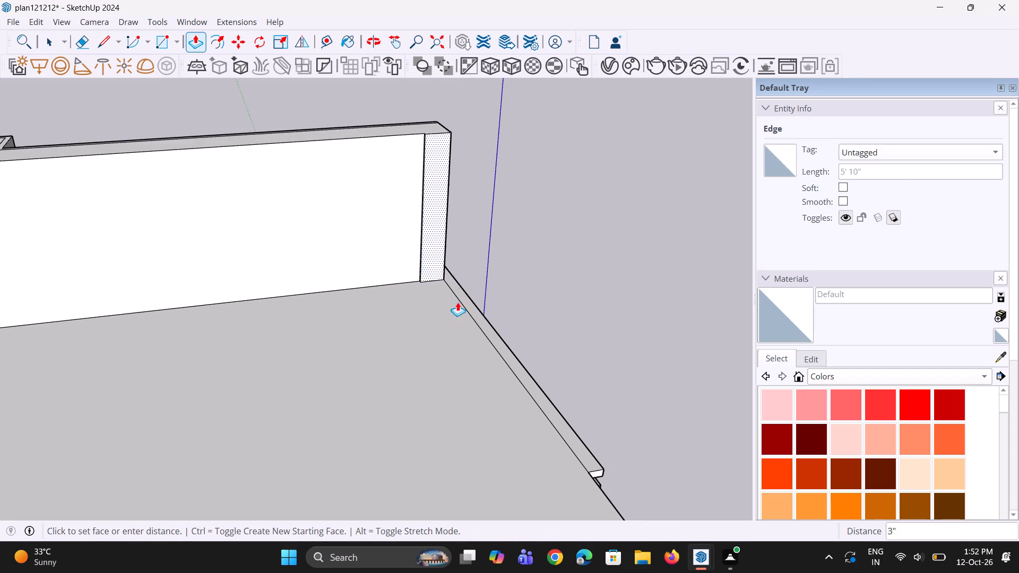
scroll(491, 378, "down", 20)
scroll(491, 378, "down", 3)
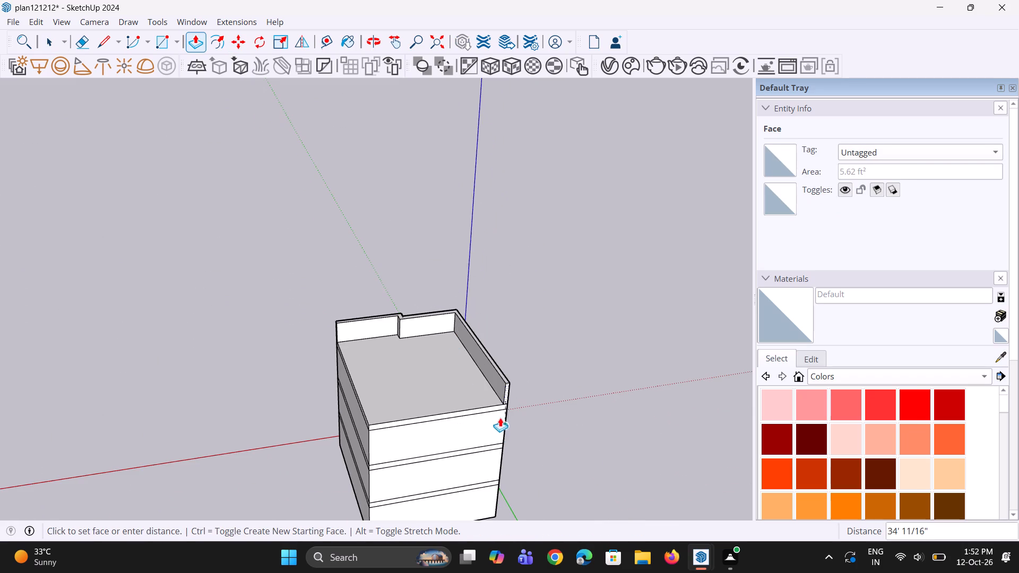
left_click(495, 407)
Copy the vertical edge at the rear end of the balcony-side parapet's inner face a short distance toward the front.
middle_click_drag(376, 402, 744, 341)
scroll(564, 259, "up", 4)
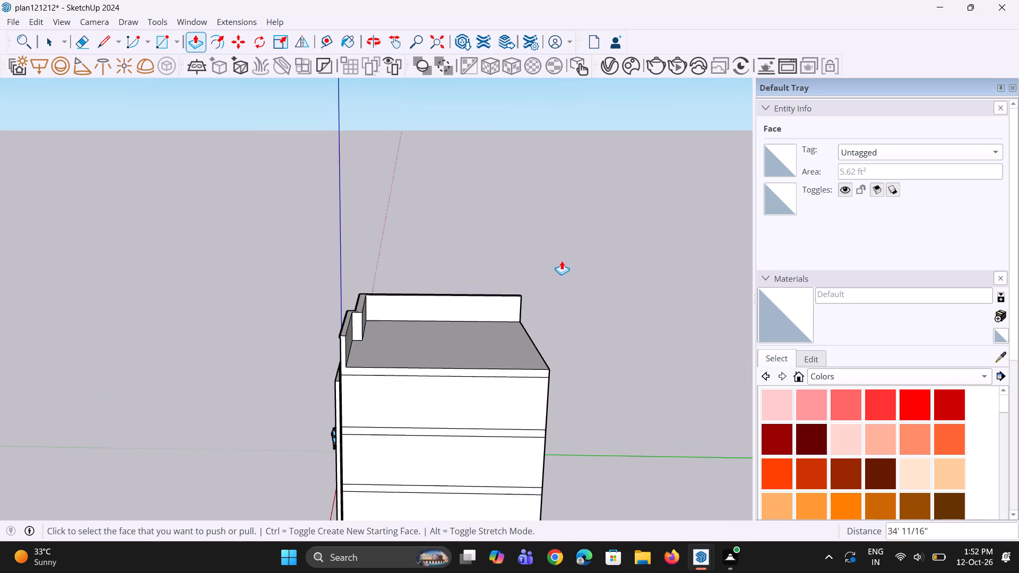
scroll(562, 261, "up", 9)
key("space")
scroll(528, 285, "up", 5)
left_click(520, 277)
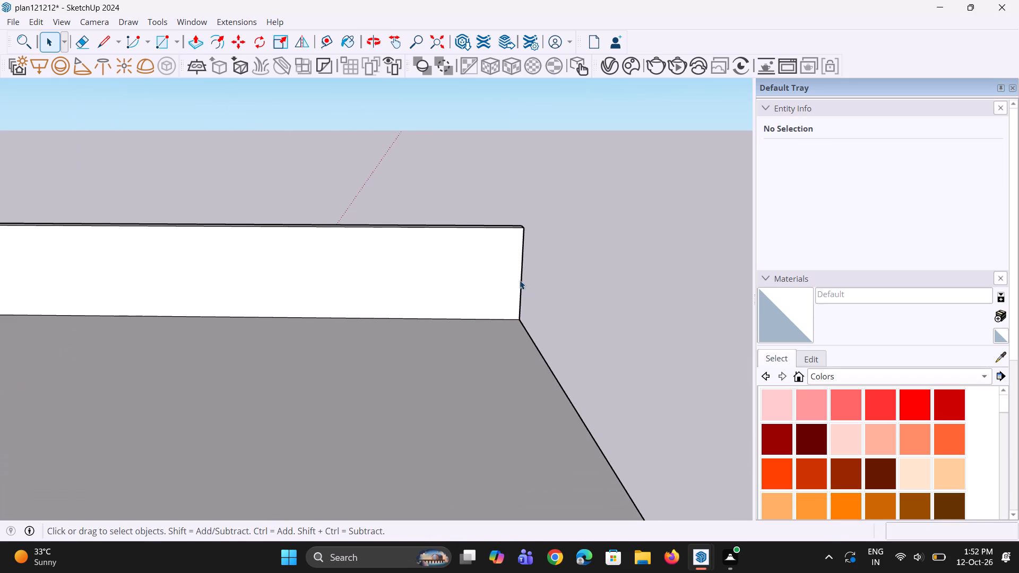
scroll(521, 337, "up", 2)
type("nm")
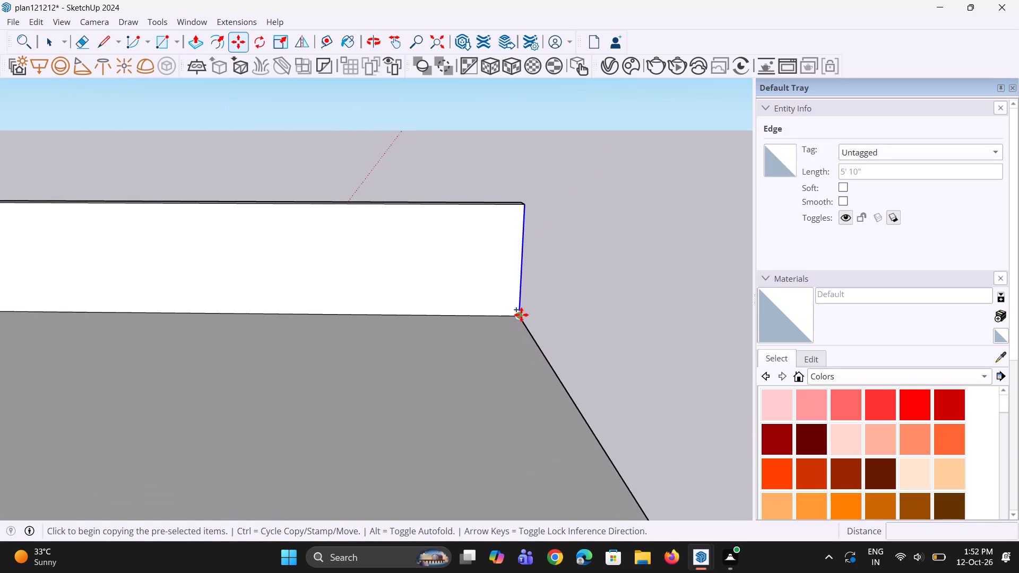
left_click(521, 314)
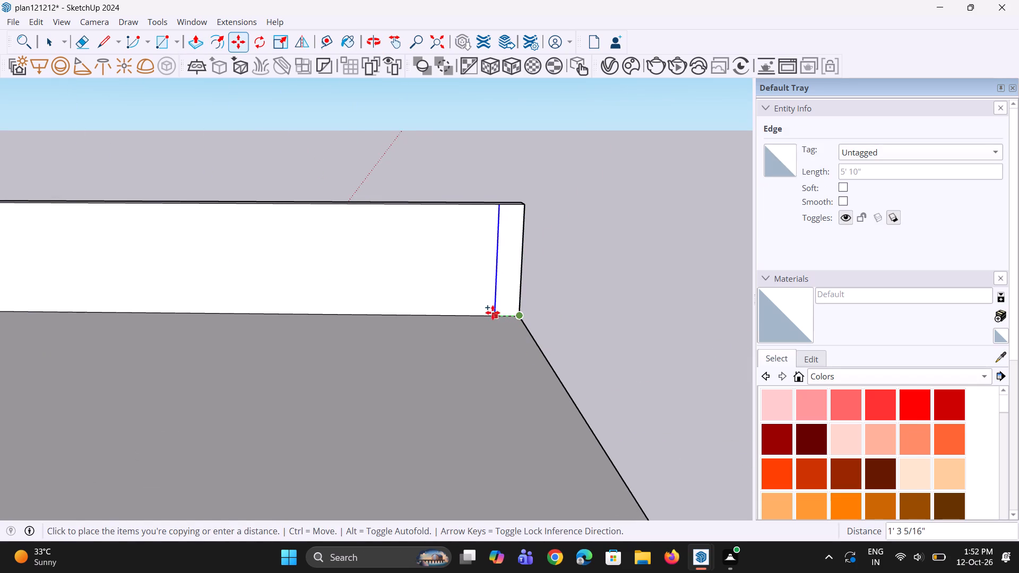
left_click(487, 313)
Push/Pull the new end strip 31' 10 5/16" across the roof to form the rear parapet wall.
key("p")
left_click(500, 299)
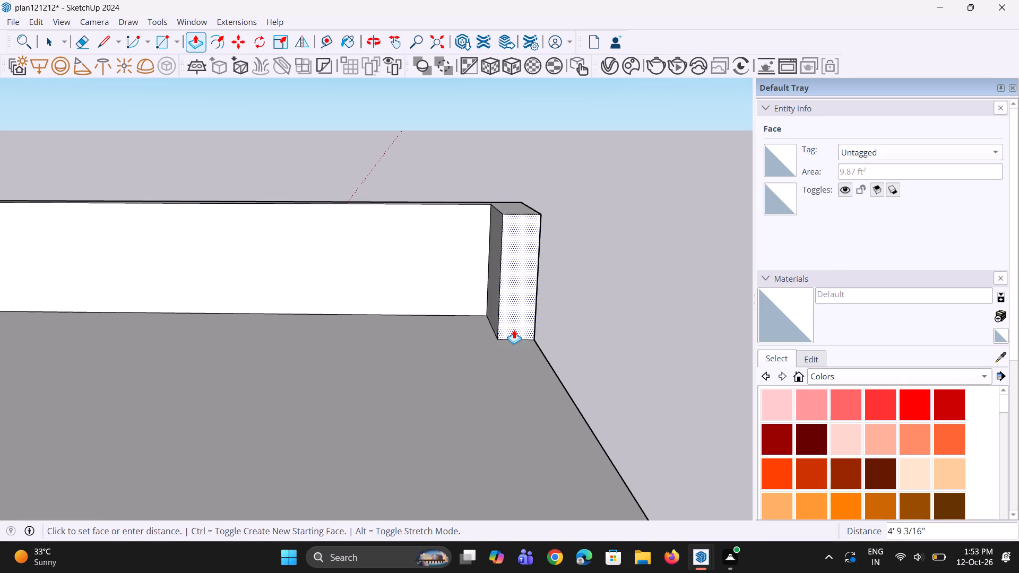
scroll(514, 327, "down", 16)
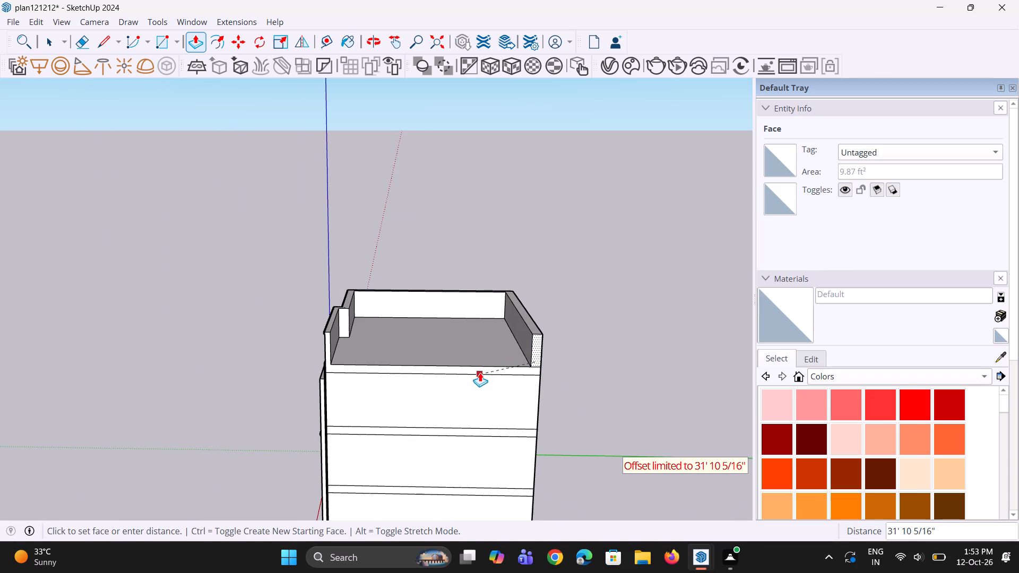
left_click(480, 372)
Push/Pull the inner face of the rear parapet wall by 4 1/8".
middle_click_drag(457, 360, 750, 387)
scroll(543, 293, "up", 7)
left_click(485, 297)
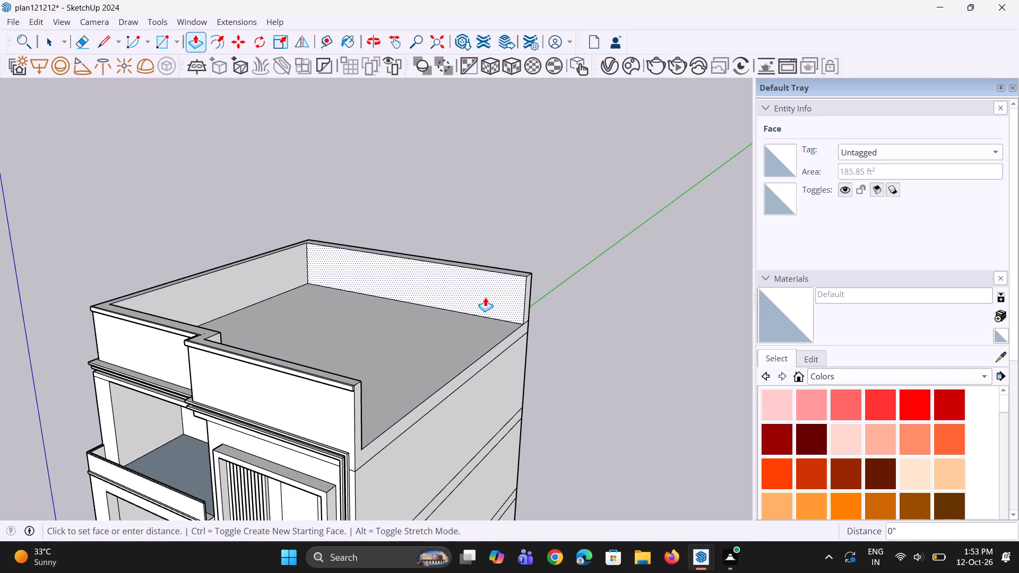
left_click(488, 298)
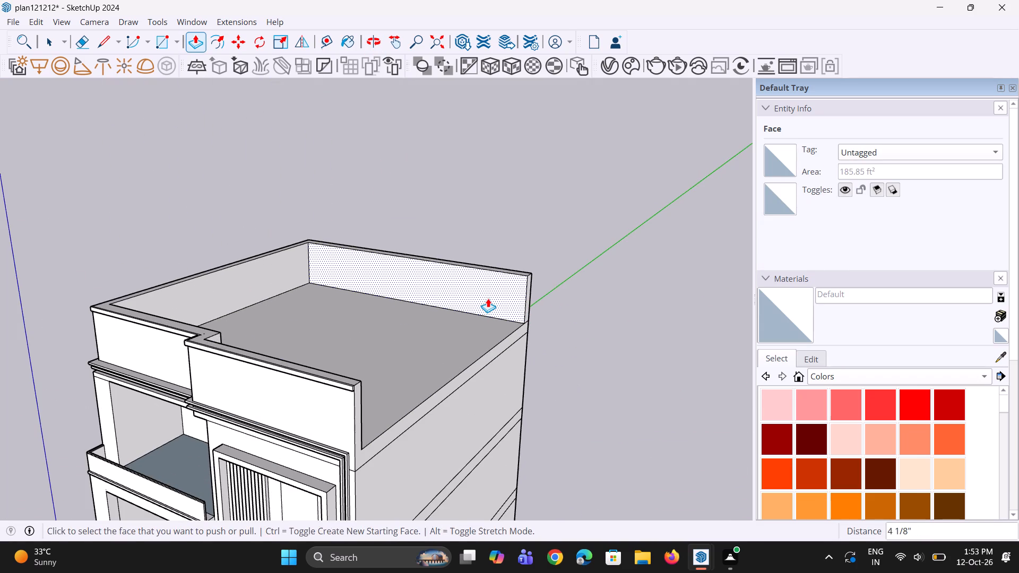
Copy the vertical end edge of the rear parapet's inner face a short distance inward at the louvred-panel side.
scroll(488, 360, "up", 1)
middle_click_drag(502, 383, 598, 409)
key("space")
key("space")
scroll(514, 293, "up", 9)
middle_click_drag(459, 292, 500, 289)
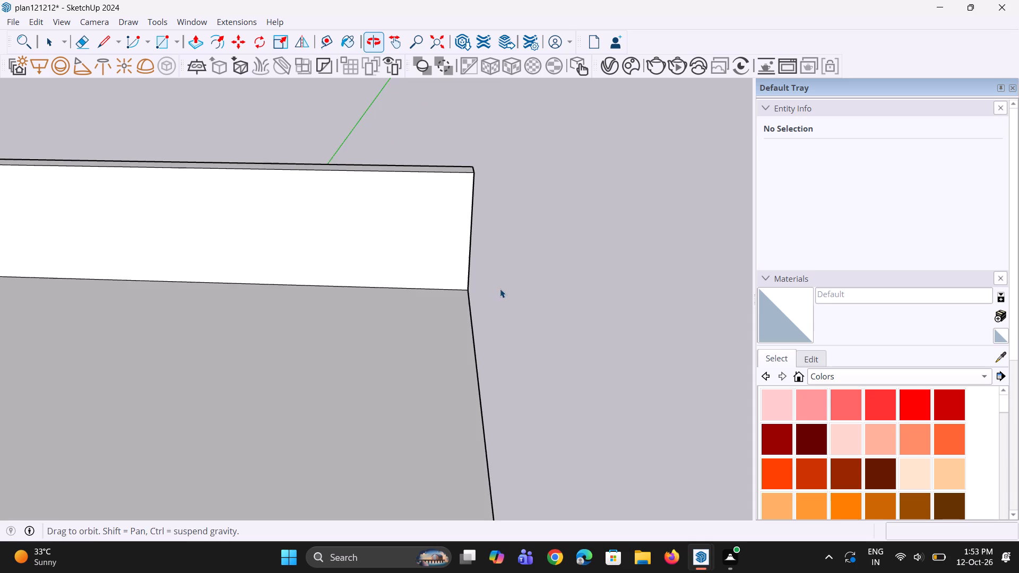
middle_click_drag(500, 289, 500, 290)
scroll(481, 277, "up", 3)
left_click(467, 265)
scroll(468, 294, "up", 2)
type(",m")
left_click(468, 294)
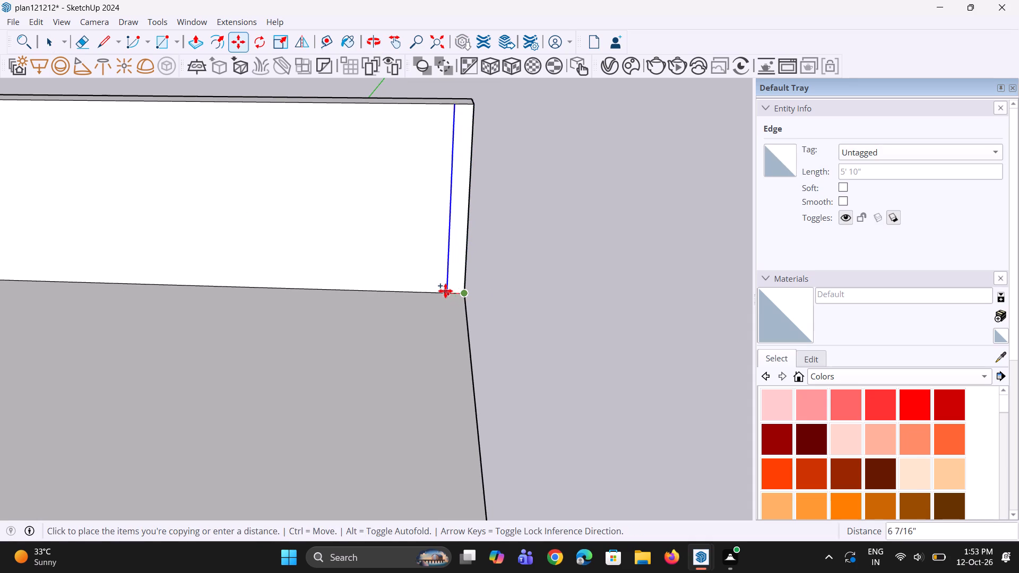
left_click(433, 289)
Push/Pull the new end strip 34' 8 11/16" forward to the front parapet, closing the louvred-panel side of the roof.
key("p")
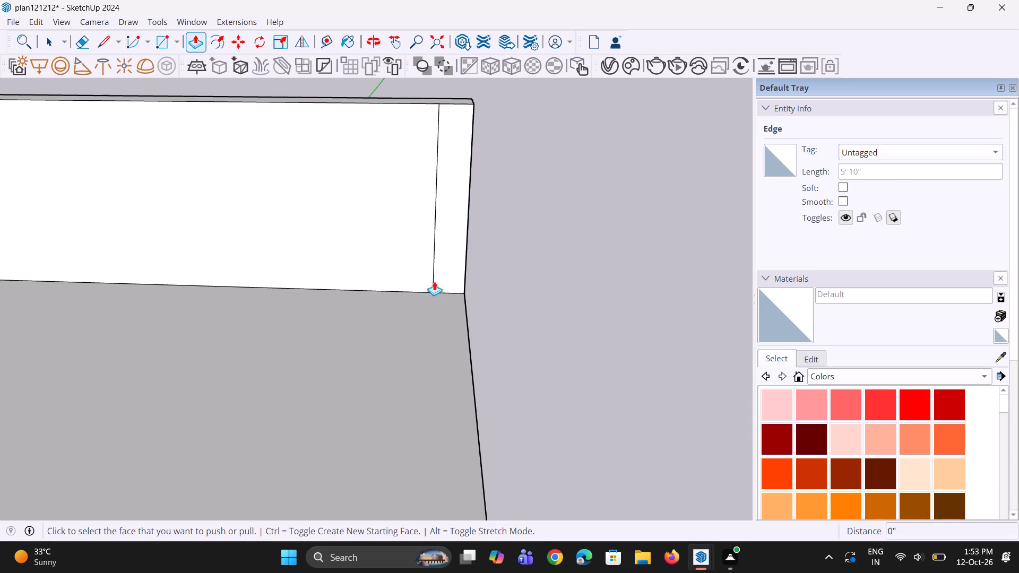
left_click(445, 257)
scroll(459, 314, "down", 18)
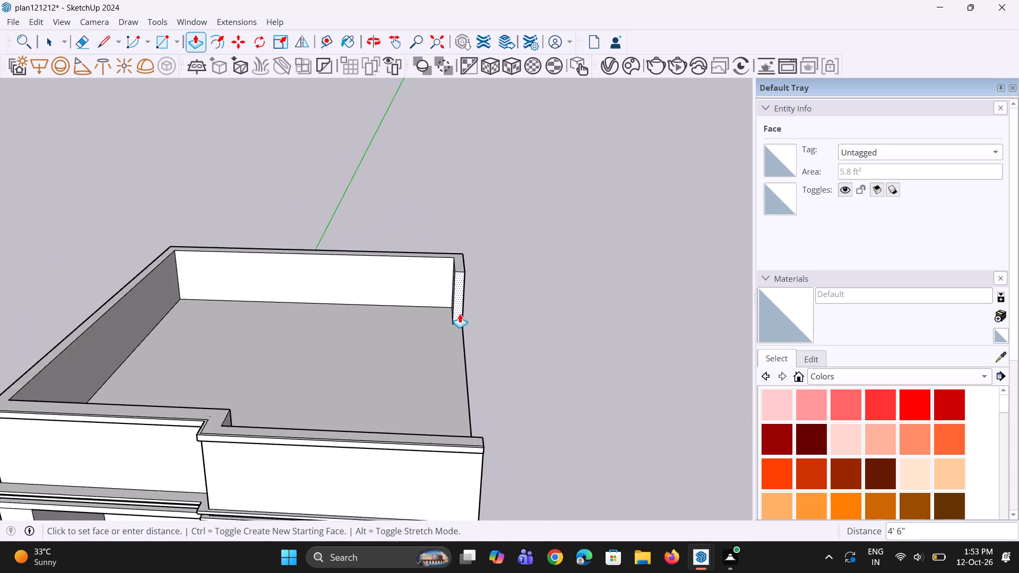
scroll(460, 314, "down", 2)
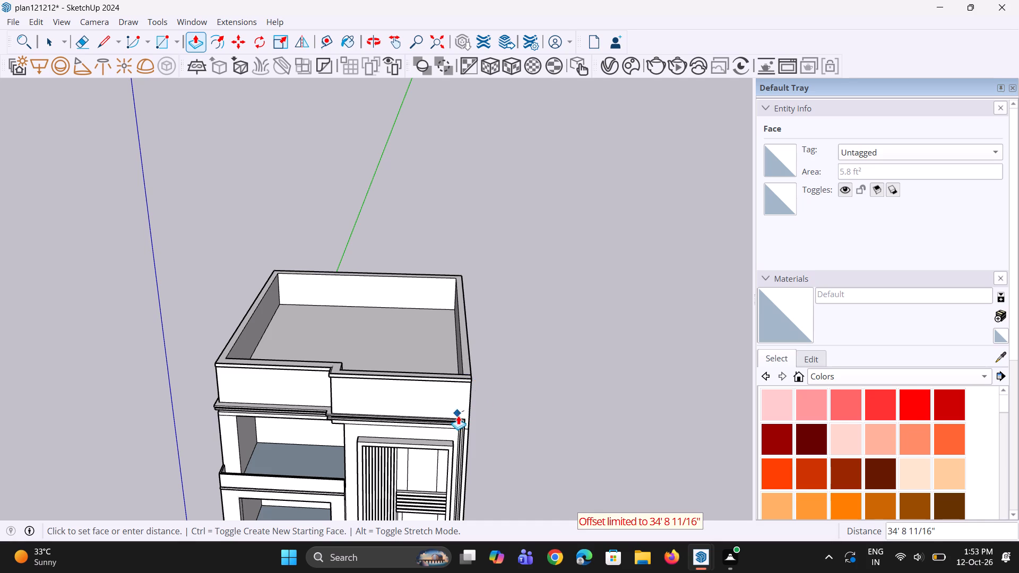
left_click(452, 422)
Examine the enclosed roof parapet and the building from the louvred-panel side, the front and above.
middle_click_drag(476, 421, 58, 363)
scroll(465, 421, "up", 1)
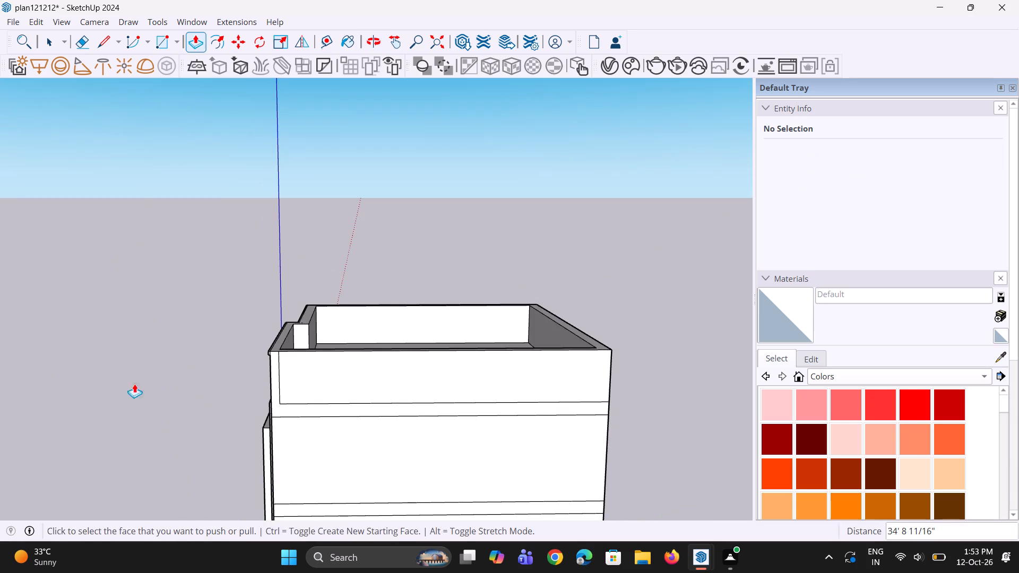
middle_click_drag(156, 392, 295, 394)
key("space")
key("space")
left_click(430, 204)
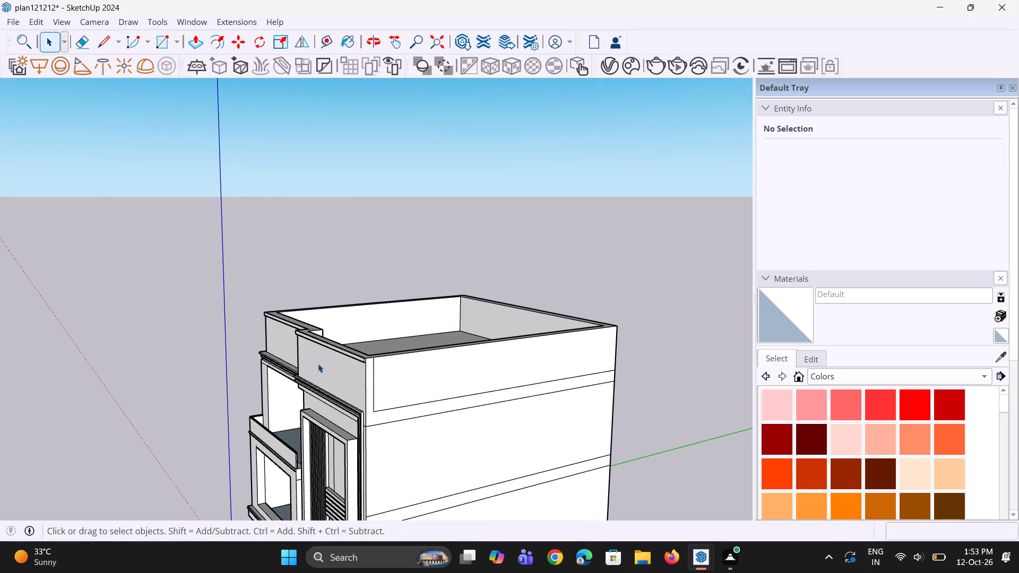
middle_click_drag(321, 363, 491, 334)
scroll(432, 443, "up", 4)
scroll(317, 366, "down", 10)
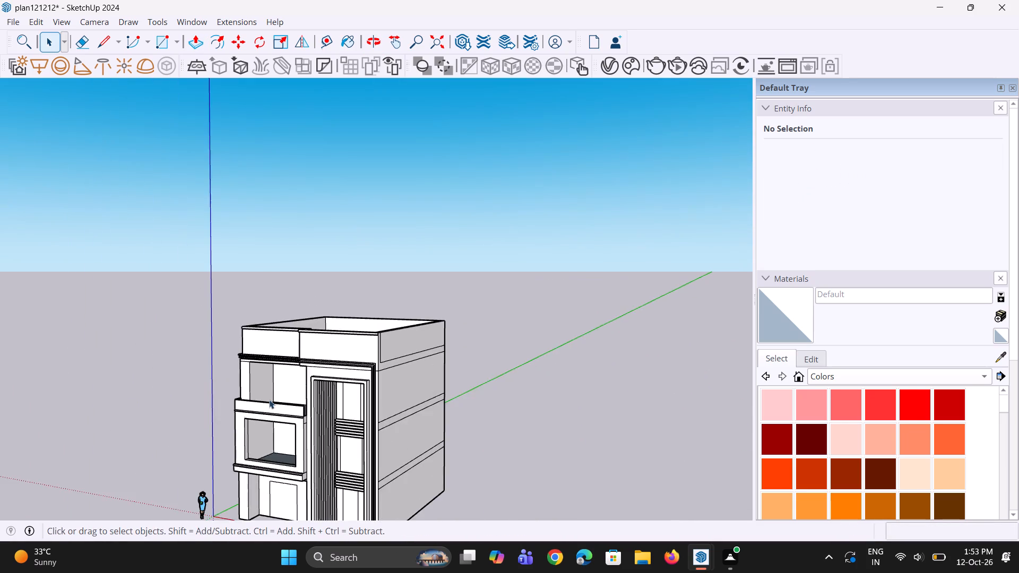
middle_click_drag(269, 402, 444, 489)
scroll(444, 418, "up", 2)
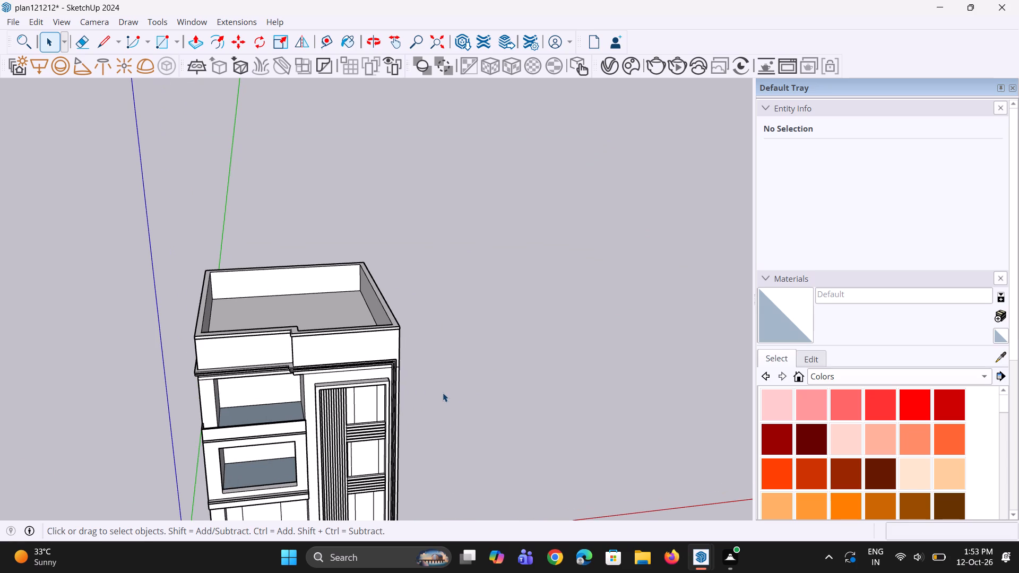
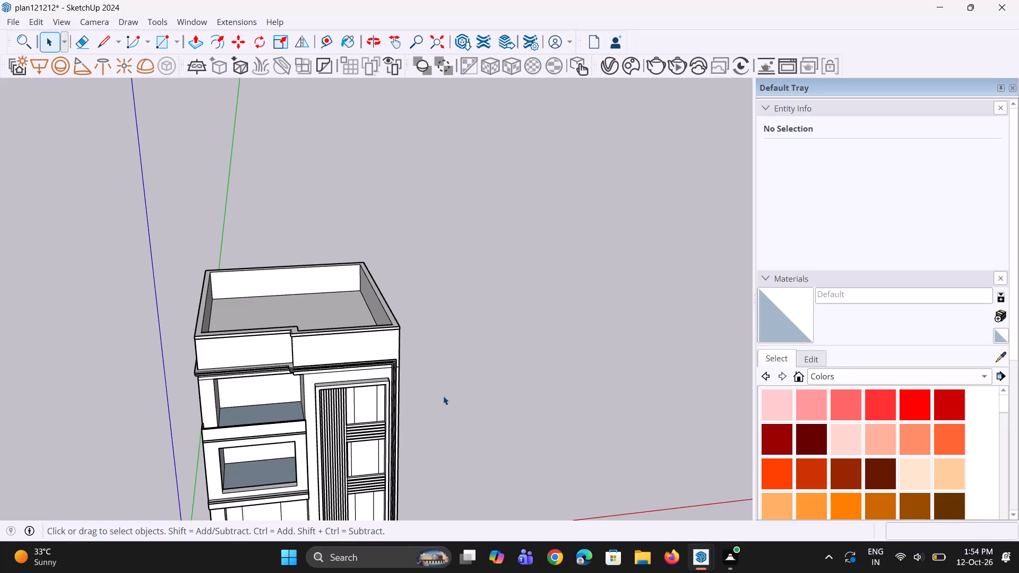
Draw a rectangle about 7' wide and 8' 7" high on the back wall of the top-floor balcony recess, rising from the floor.
scroll(376, 322, "down", 2)
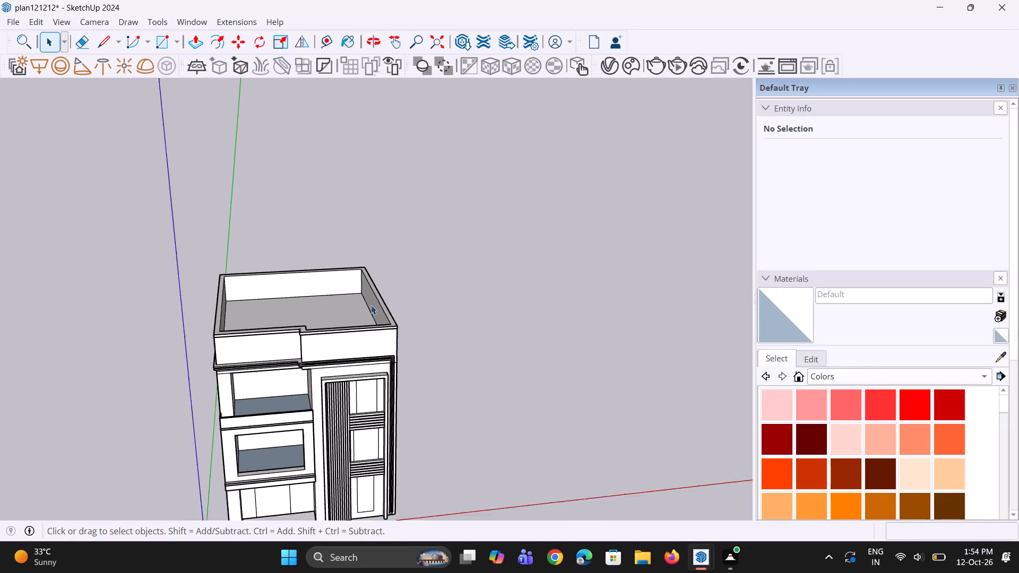
scroll(371, 305, "down", 6)
middle_click_drag(360, 466, 301, 385)
scroll(309, 437, "up", 9)
middle_click_drag(316, 440, 395, 441)
scroll(400, 157, "up", 7)
middle_click_drag(335, 264, 297, 316)
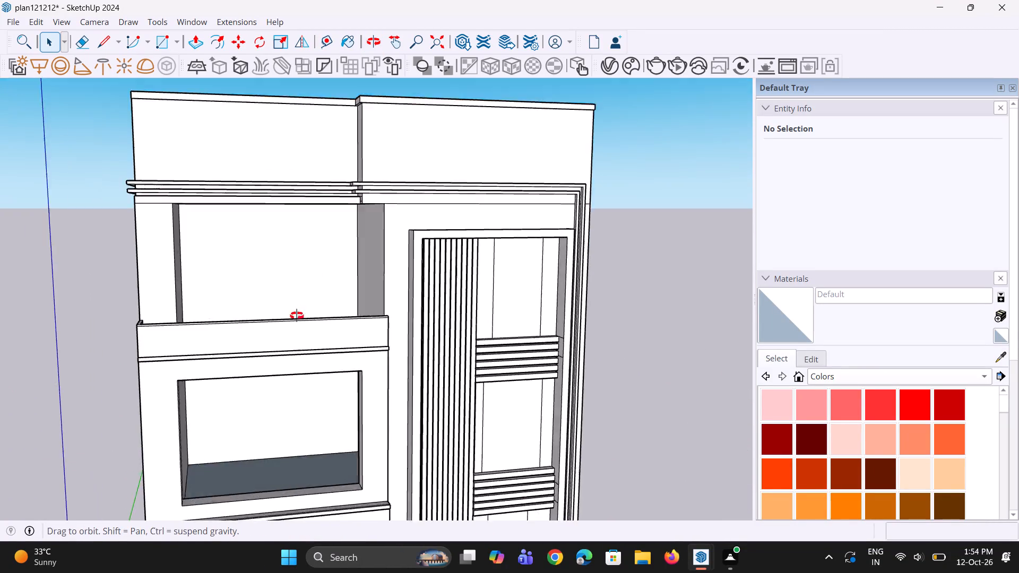
middle_click_drag(297, 316, 266, 322)
scroll(249, 291, "up", 1)
key("r")
middle_click_drag(255, 282, 294, 236)
middle_click_drag(262, 282, 266, 311)
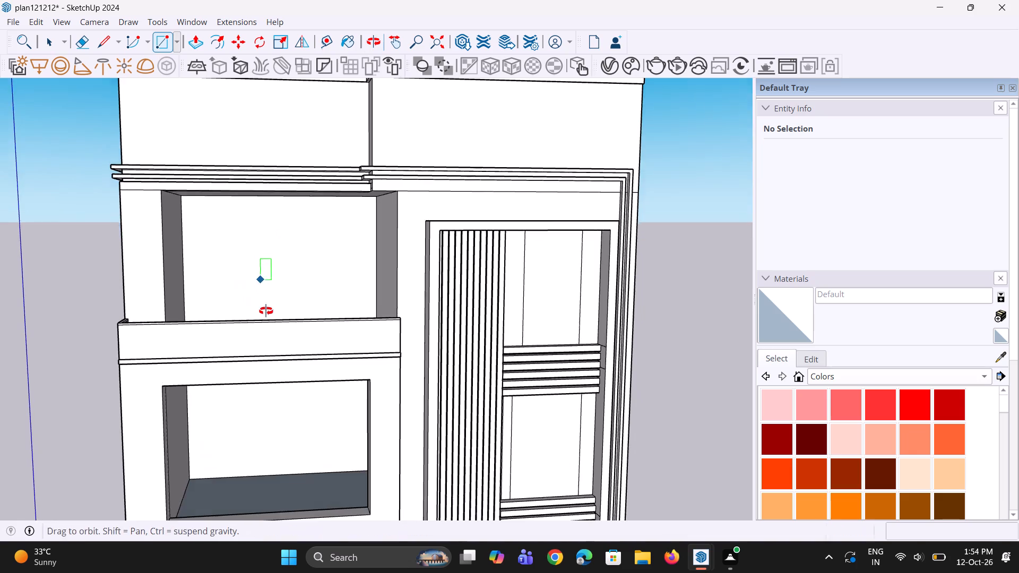
middle_click_drag(266, 311, 266, 319)
left_click(227, 322)
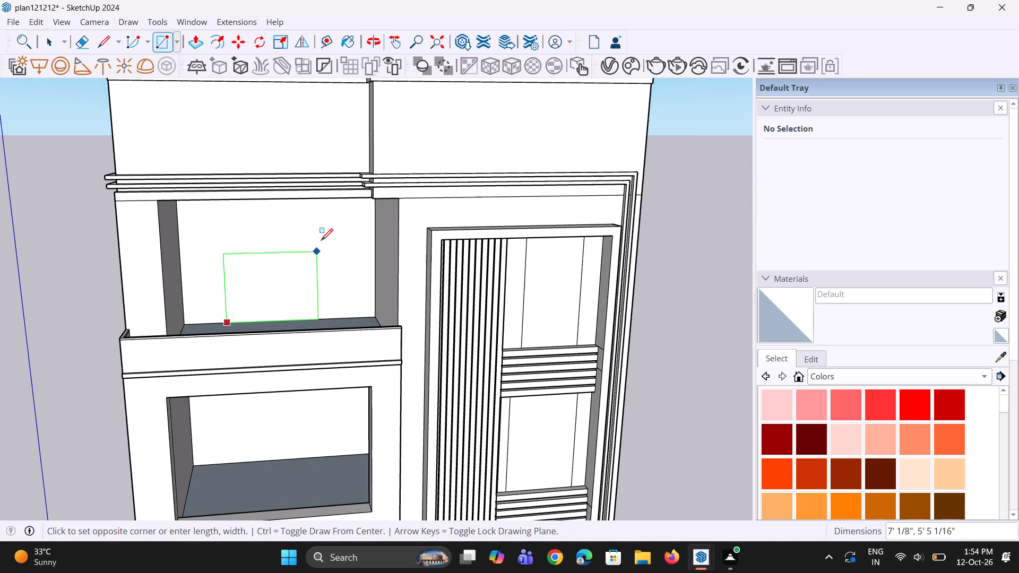
left_click(318, 207)
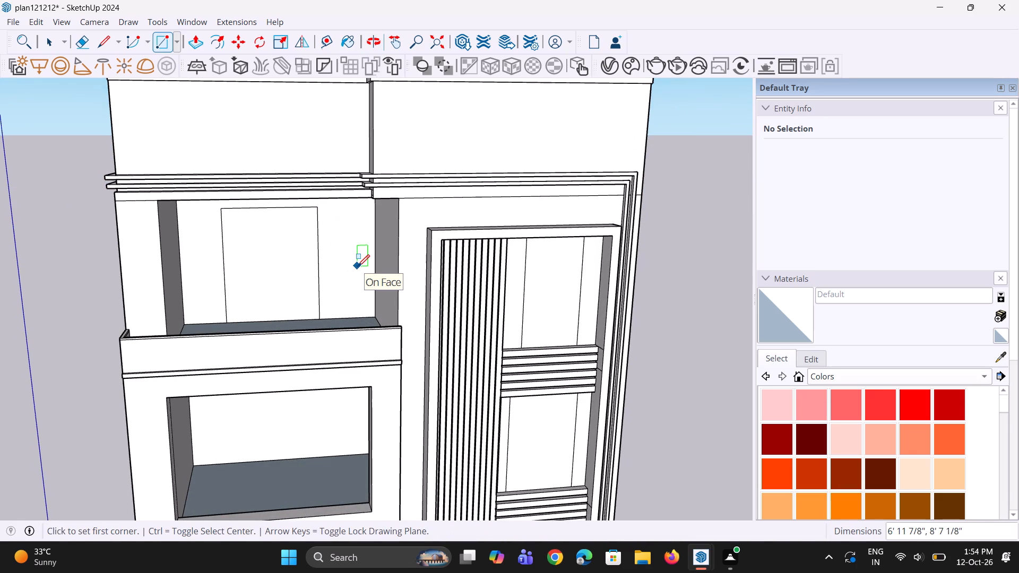
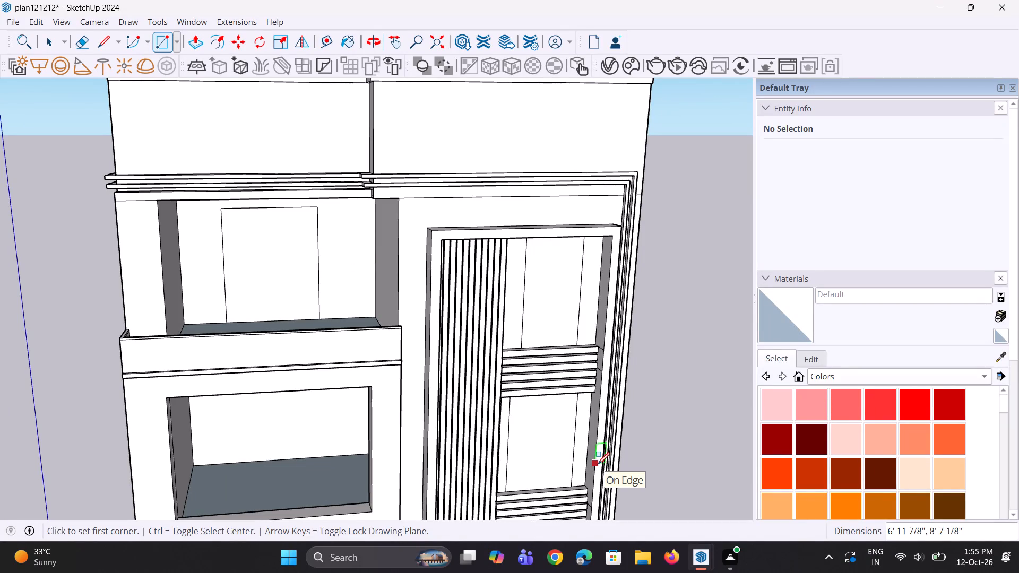
Draw a rectangle about 5' 9" wide and 7' high on the middle-floor recess's back wall, rising from the floor.
scroll(498, 420, "down", 3)
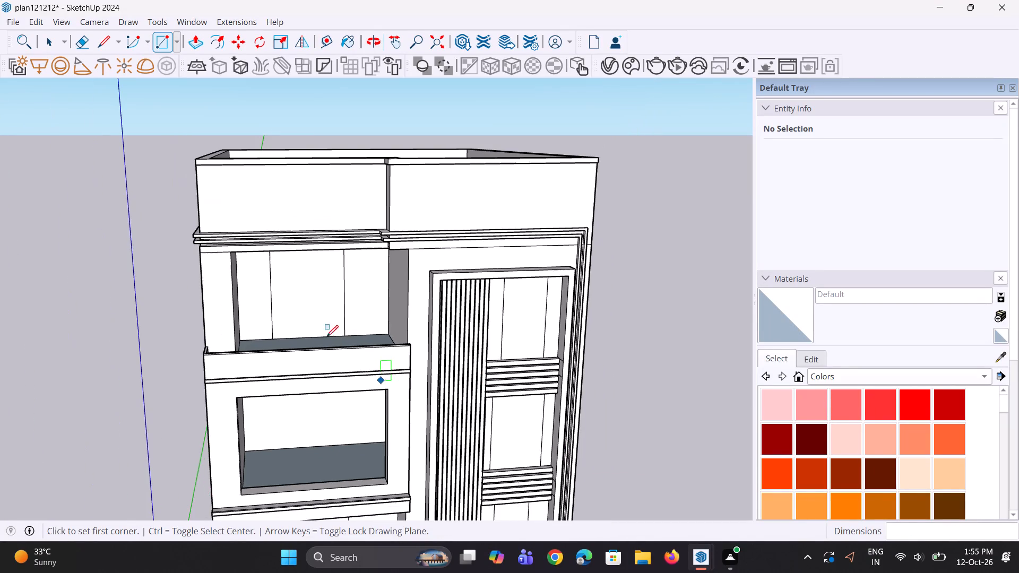
middle_click_drag(669, 412, 569, 401)
scroll(304, 485, "up", 2)
middle_click_drag(301, 477, 374, 474)
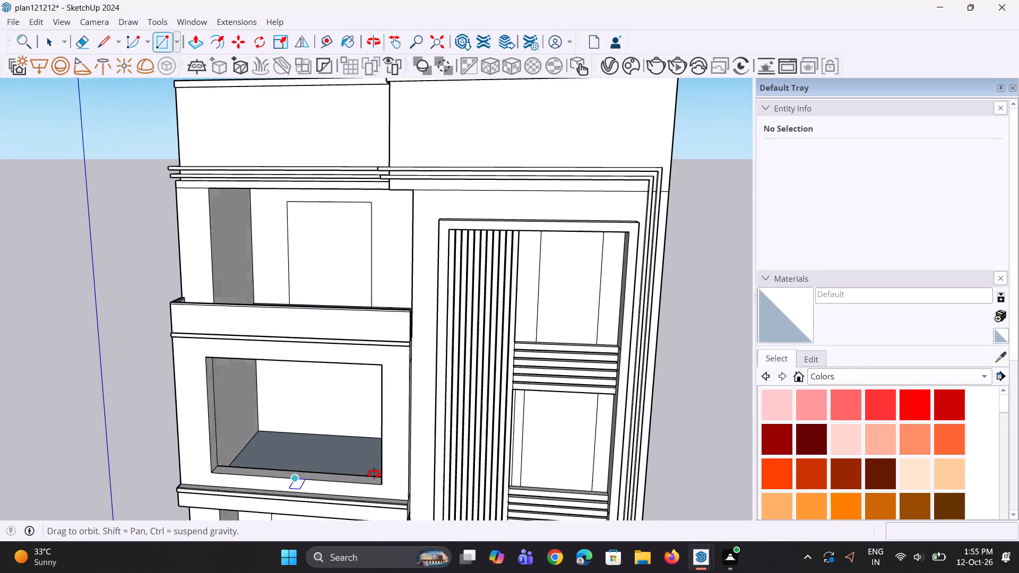
middle_click_drag(374, 474, 381, 468)
scroll(250, 430, "up", 3)
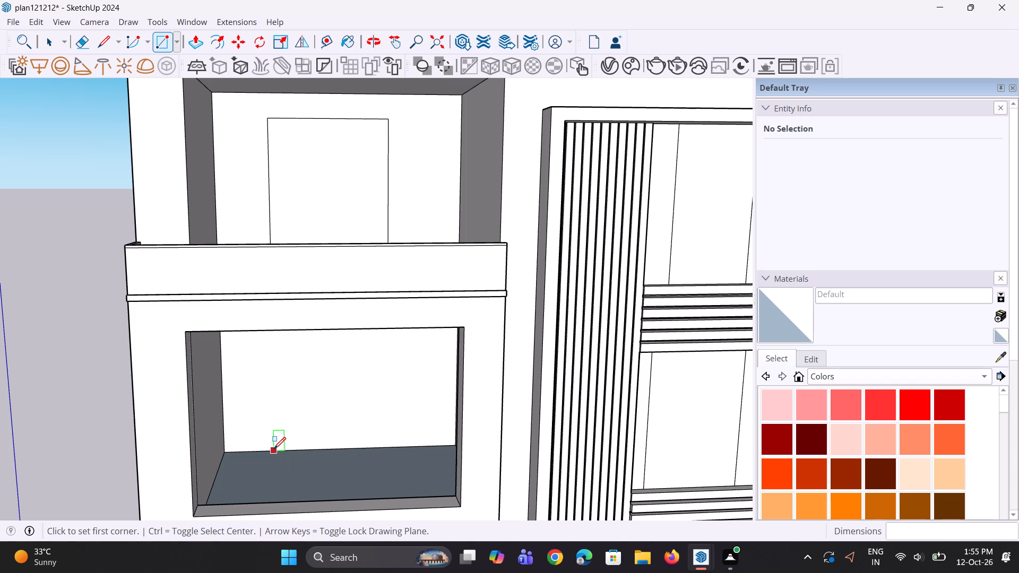
left_click(274, 449)
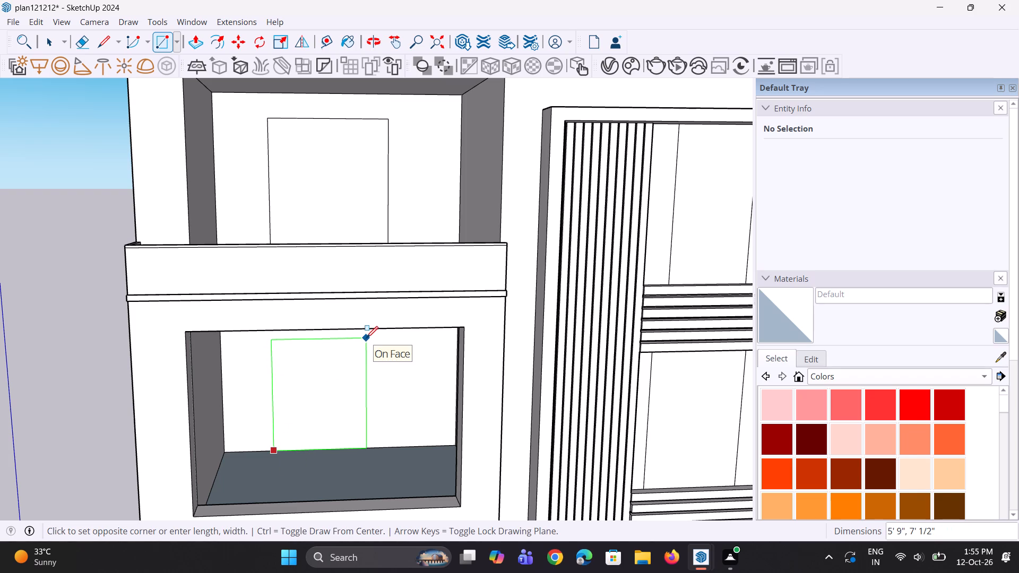
left_click(366, 338)
middle_click_drag(392, 405, 372, 375)
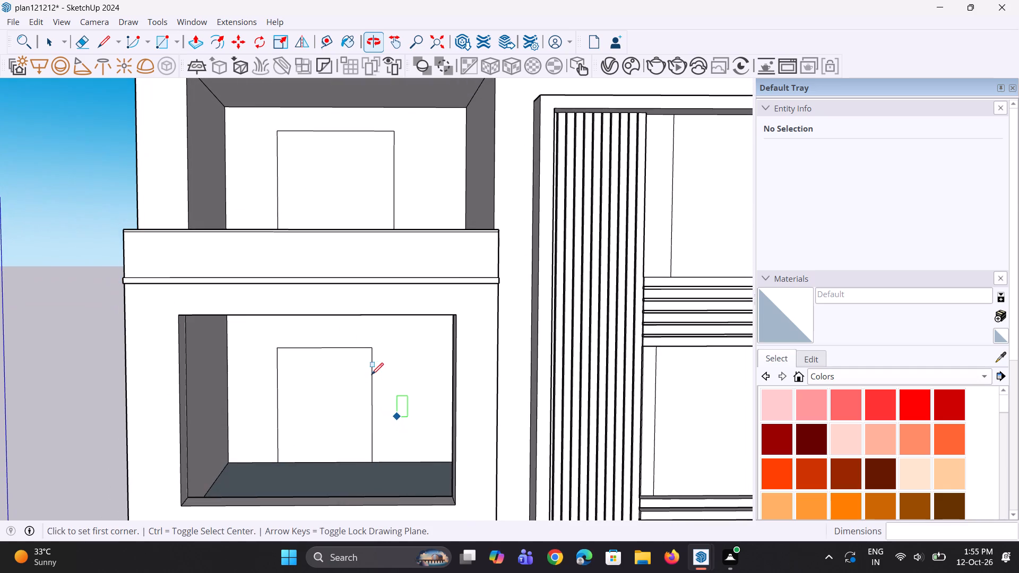
key("space")
key("space")
Widen the top-floor recess's rectangle by moving its right vertical edge outward along the red axis, towards the side wall.
middle_click_drag(312, 372, 344, 433)
scroll(320, 455, "down", 4)
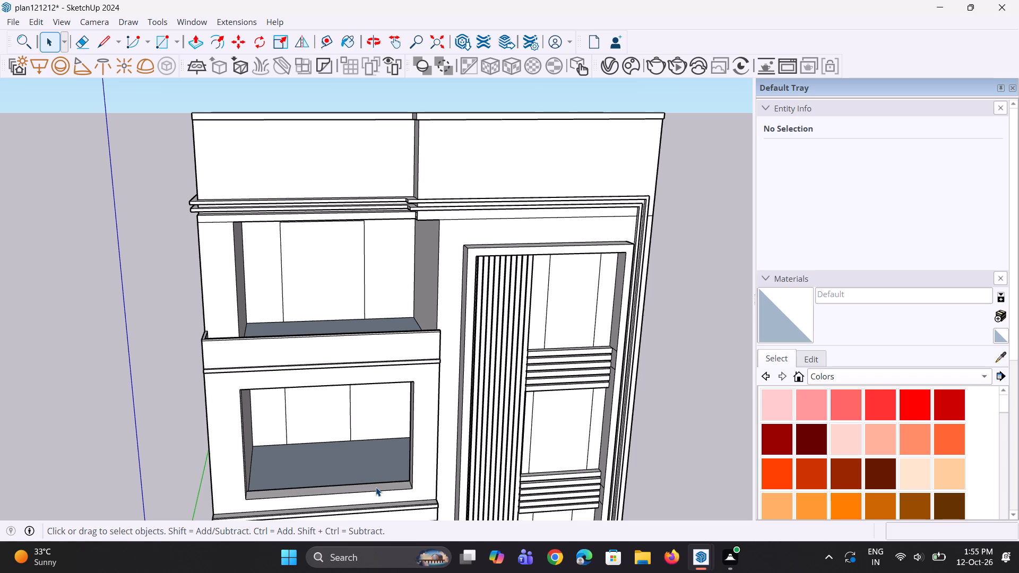
scroll(376, 331, "down", 4)
scroll(348, 284, "down", 1)
middle_click_drag(350, 304, 335, 271)
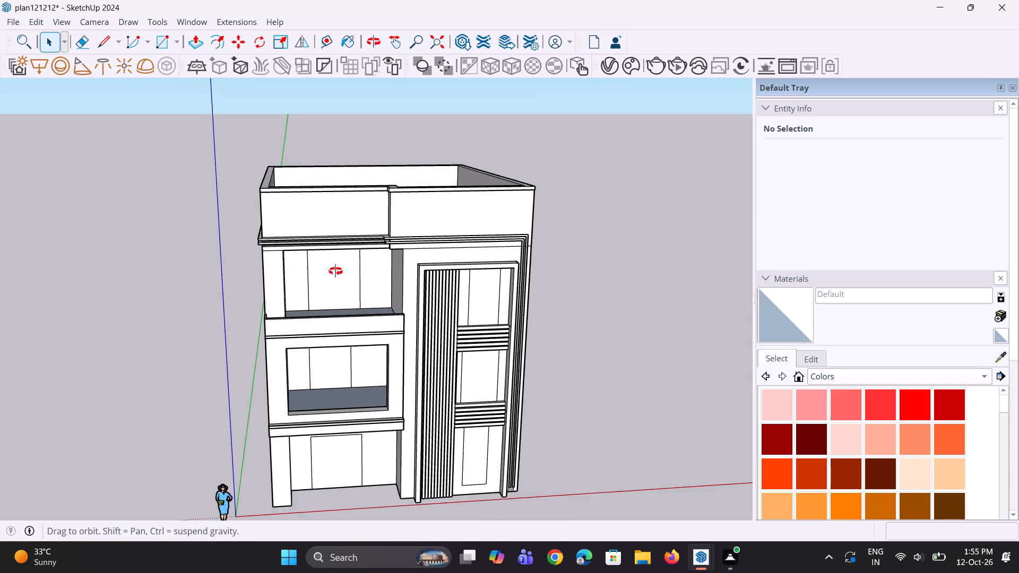
middle_click_drag(335, 271, 318, 241)
scroll(342, 283, "up", 11)
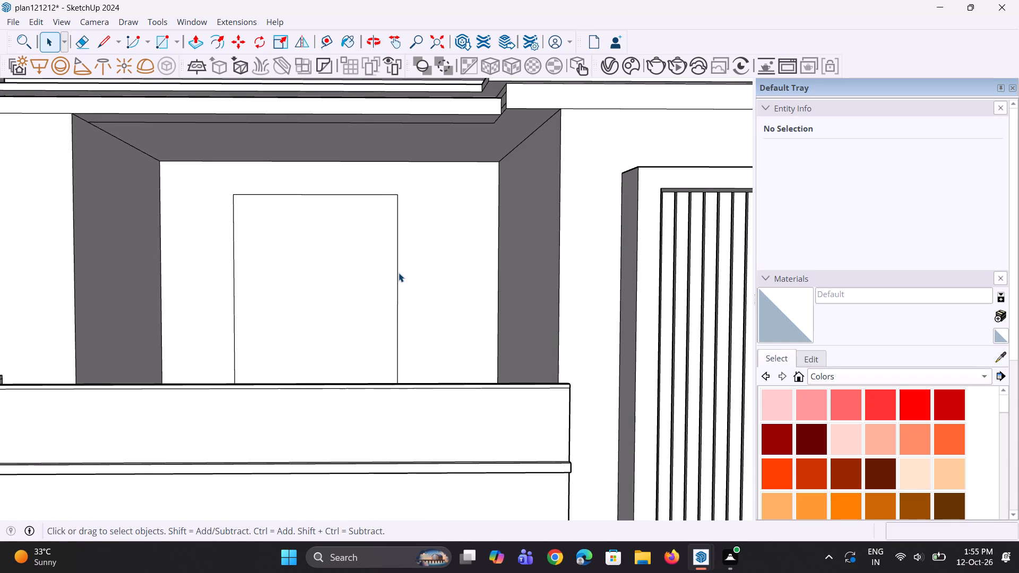
left_click(399, 273)
scroll(399, 286, "up", 1)
middle_click_drag(400, 289, 412, 315)
scroll(384, 195, "up", 2)
key("m")
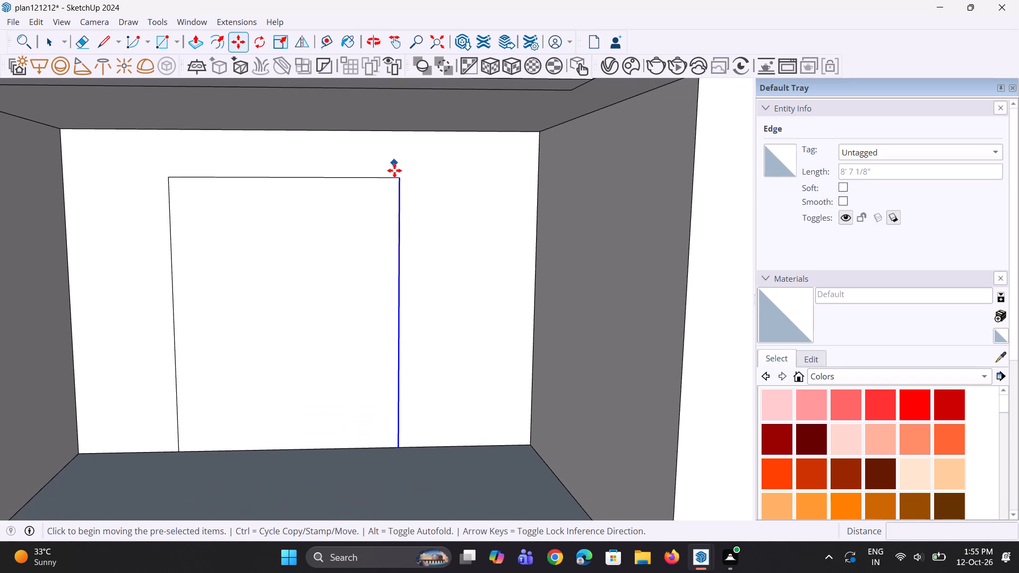
left_click(399, 178)
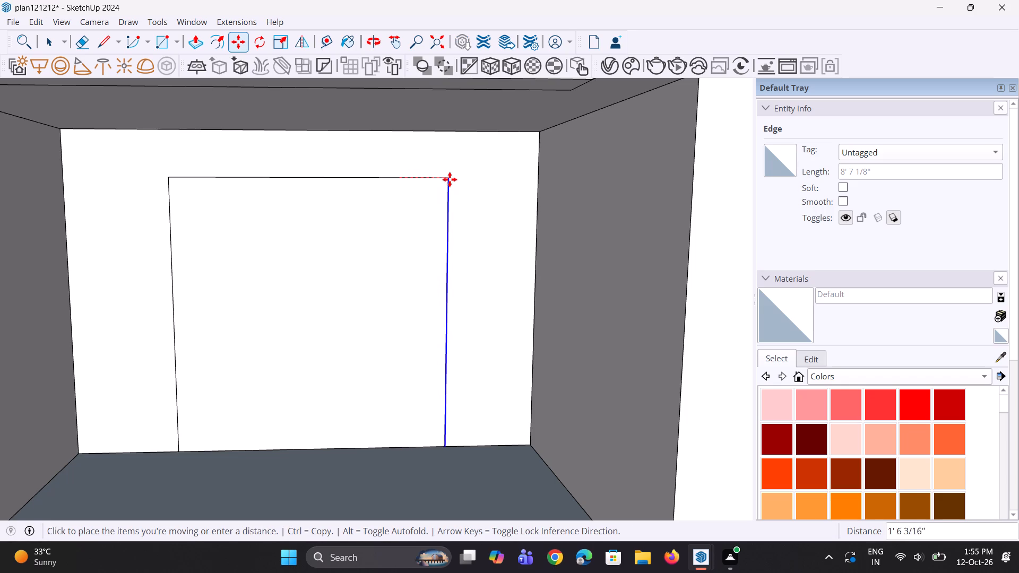
left_click(479, 177)
key("space")
key("space")
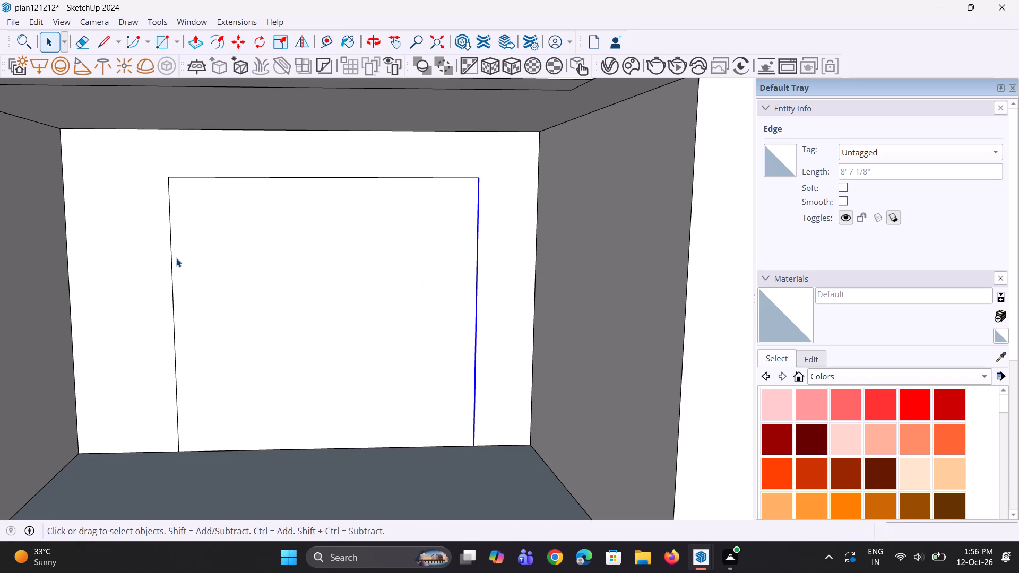
Move the left vertical edge of the top-floor recess's rectangle outward along the red axis, towards the opposite side wall.
left_click(170, 255)
scroll(157, 145, "up", 1)
key("m")
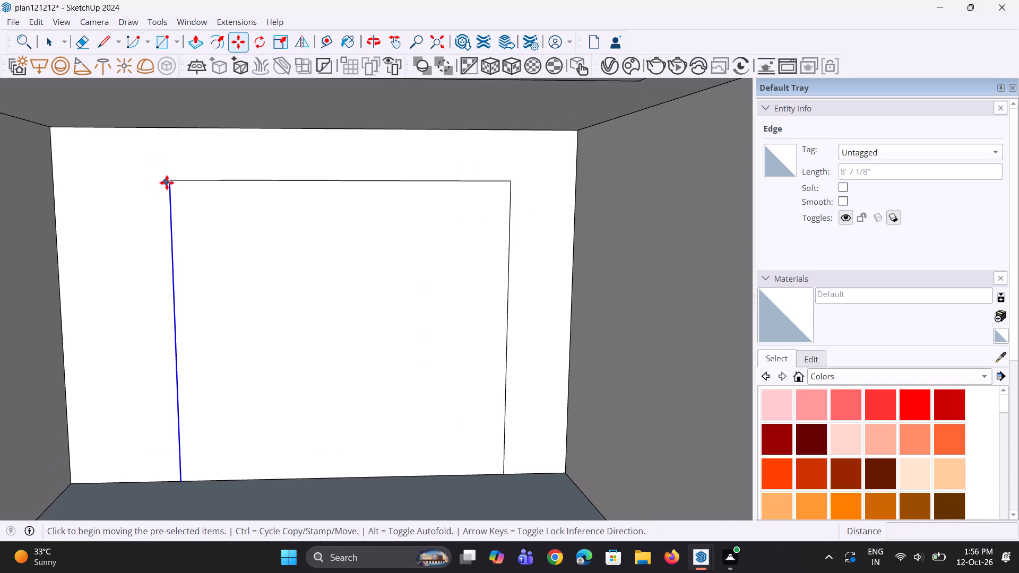
left_click(168, 181)
left_click(117, 178)
scroll(240, 222, "down", 12)
middle_click_drag(295, 333, 303, 285)
key("space")
key("space")
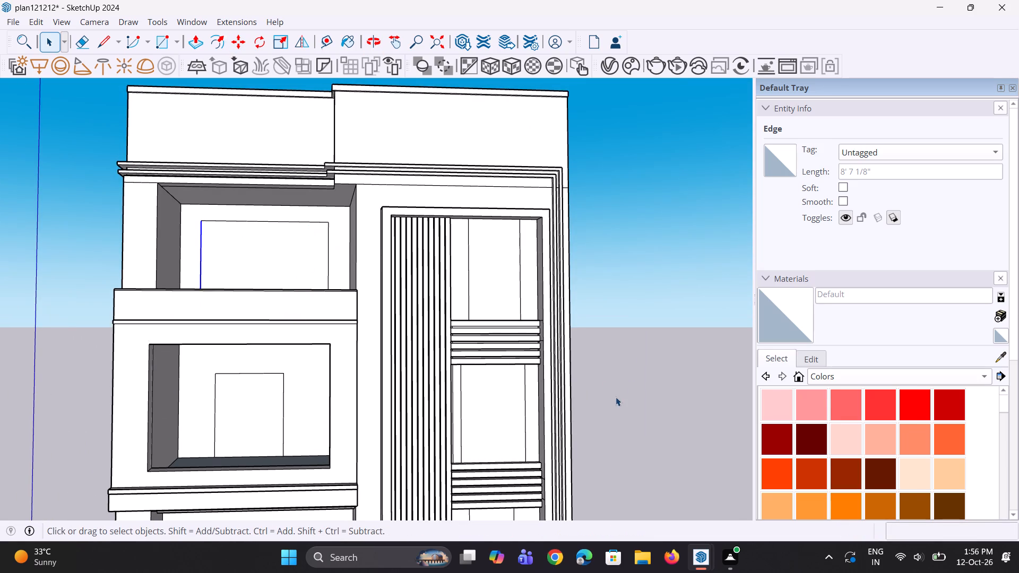
left_click(616, 397)
Move the right vertical edge of the middle-floor recess's rectangle outward by about 4' along the red axis.
scroll(203, 491, "up", 3)
scroll(259, 413, "down", 1)
middle_click_drag(281, 418, 315, 452)
scroll(286, 395, "up", 2)
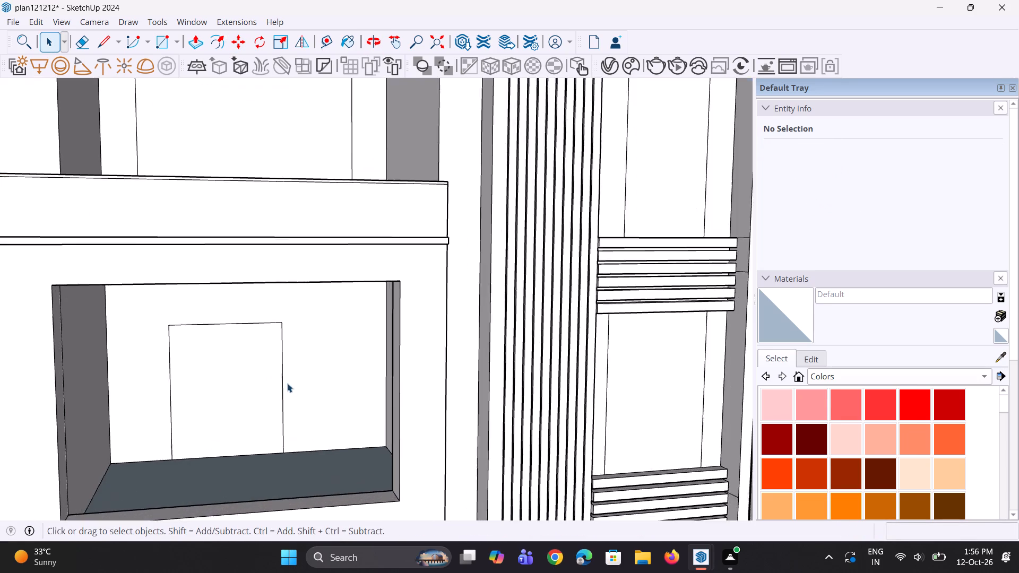
scroll(287, 383, "up", 2)
middle_click_drag(277, 432, 285, 437)
left_click(284, 435)
scroll(271, 328, "up", 2)
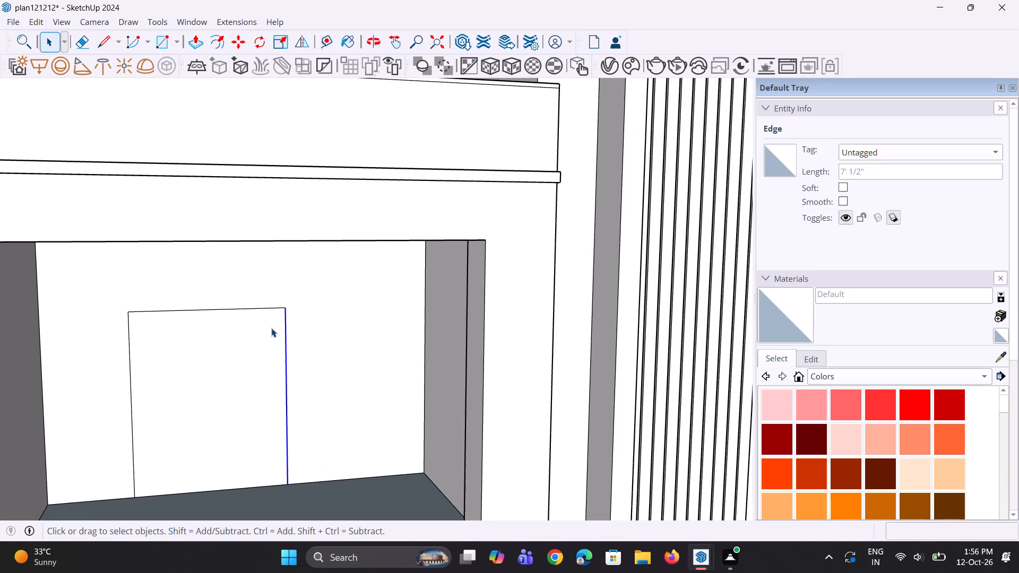
key("m")
left_click(289, 306)
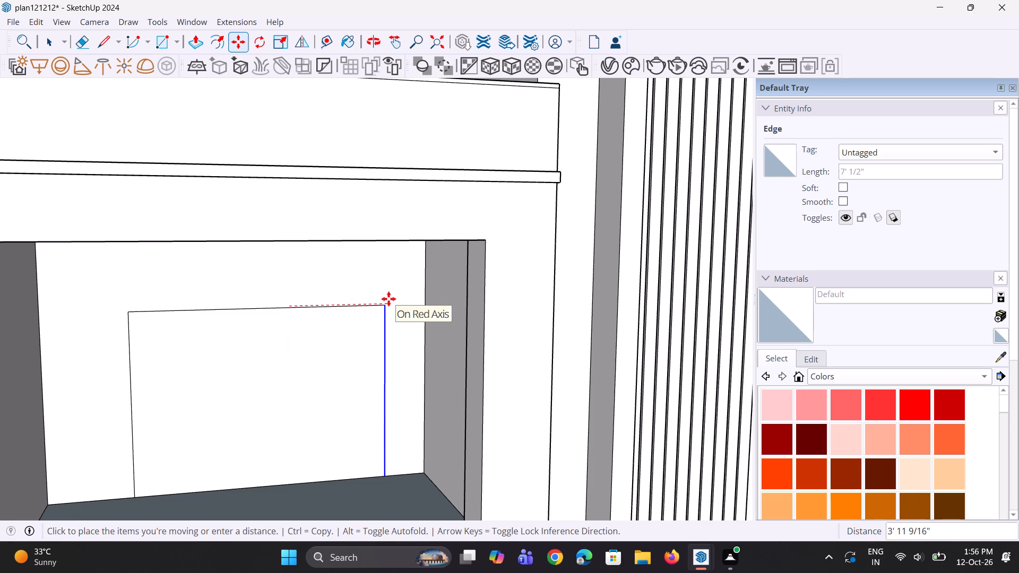
left_click(388, 299)
key("space")
key("space")
Move the left vertical edge of the middle-floor recess's rectangle outward by about 1' 6".
left_click(128, 367)
scroll(118, 295, "up", 1)
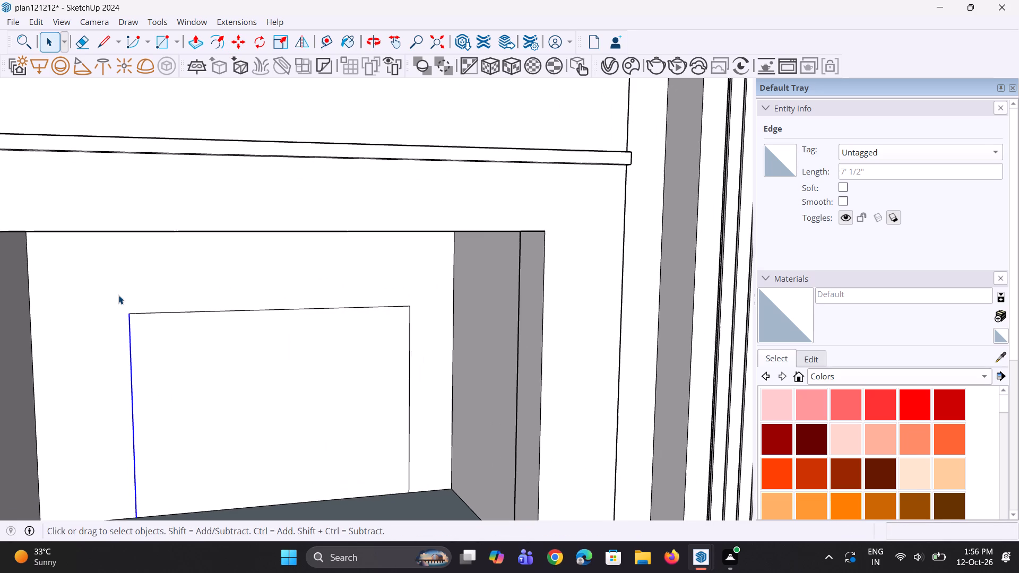
key("m")
left_click(130, 320)
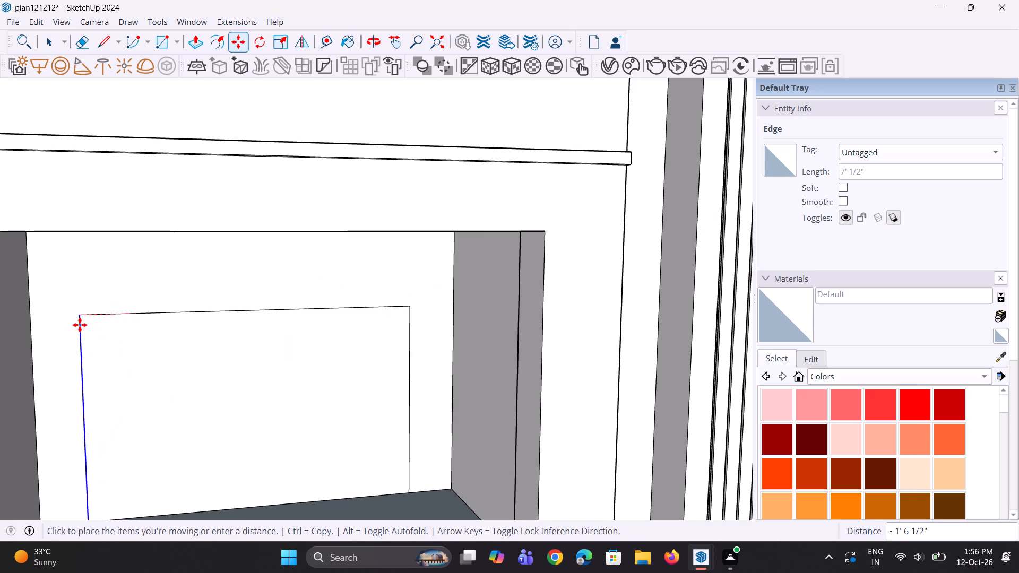
left_click(84, 326)
scroll(136, 327, "down", 10)
middle_click_drag(189, 377, 160, 342)
key("space")
key("space")
left_click(580, 366)
Widen the ground-floor rectangle by moving its right vertical edge outward along the back wall.
scroll(333, 308, "down", 8)
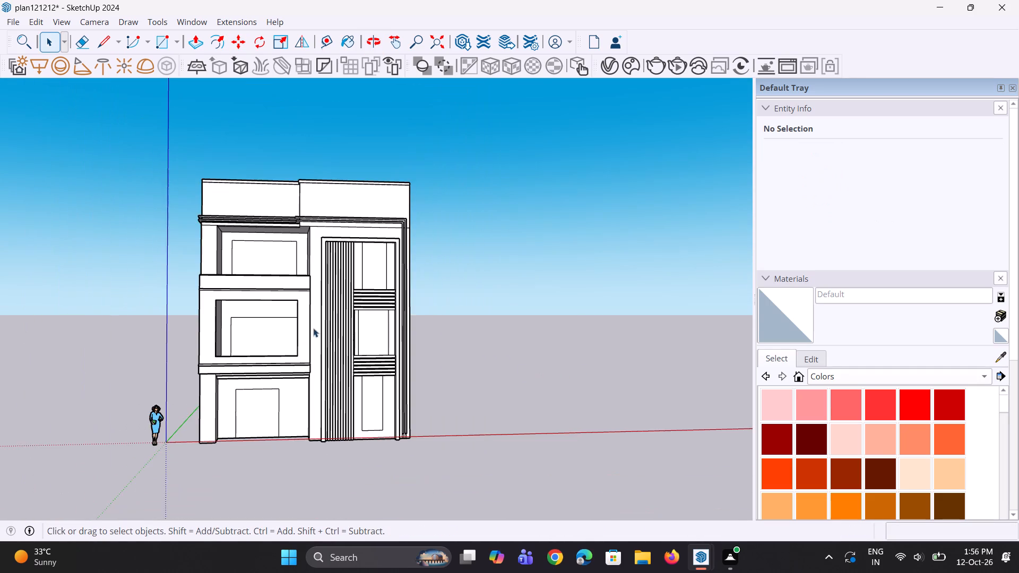
middle_click_drag(275, 341, 293, 371)
scroll(269, 439, "up", 8)
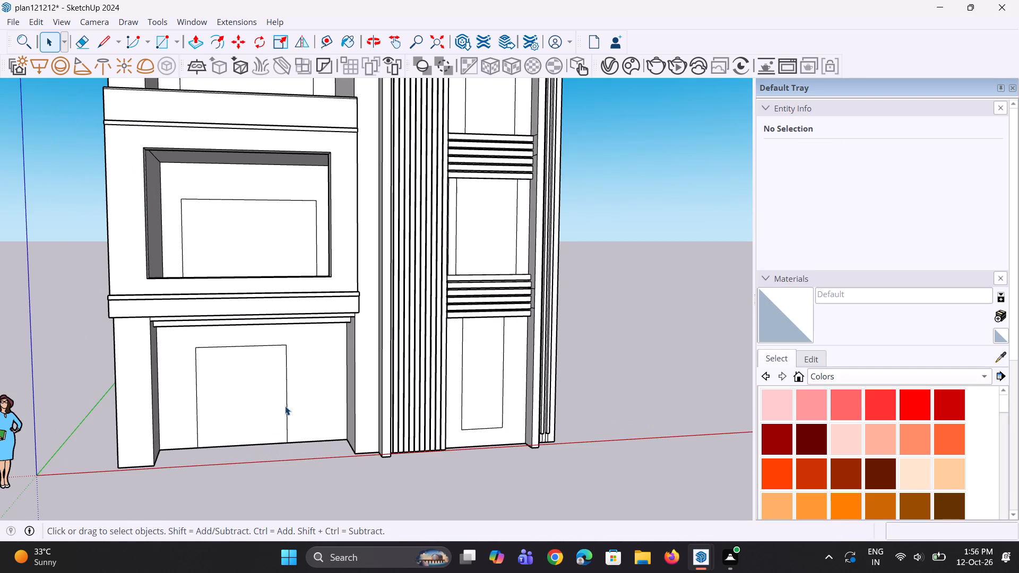
left_click(285, 406)
scroll(283, 351, "up", 2)
key("m")
left_click(287, 342)
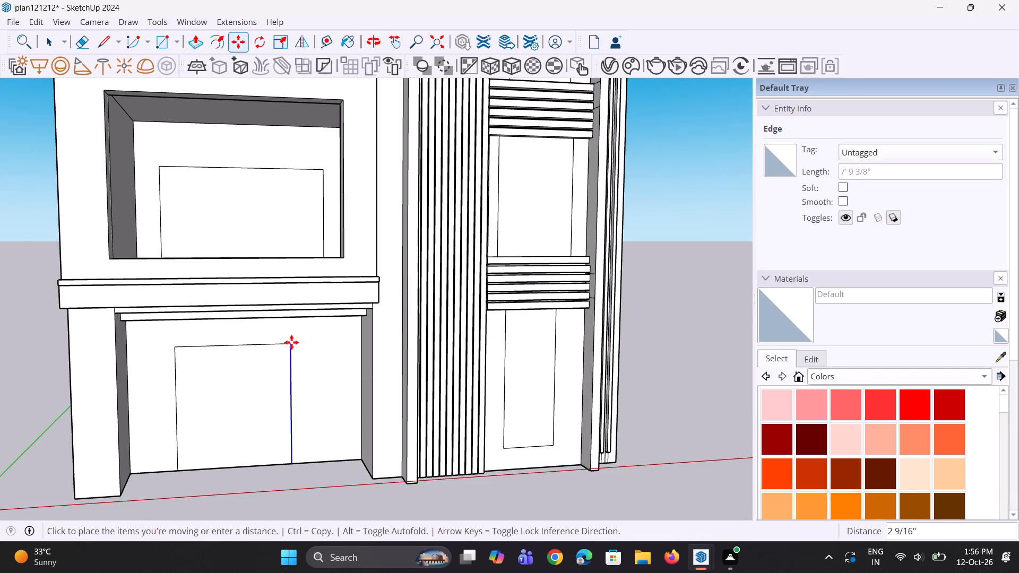
left_click(304, 341)
key("space")
key("space")
middle_click_drag(178, 374, 157, 369)
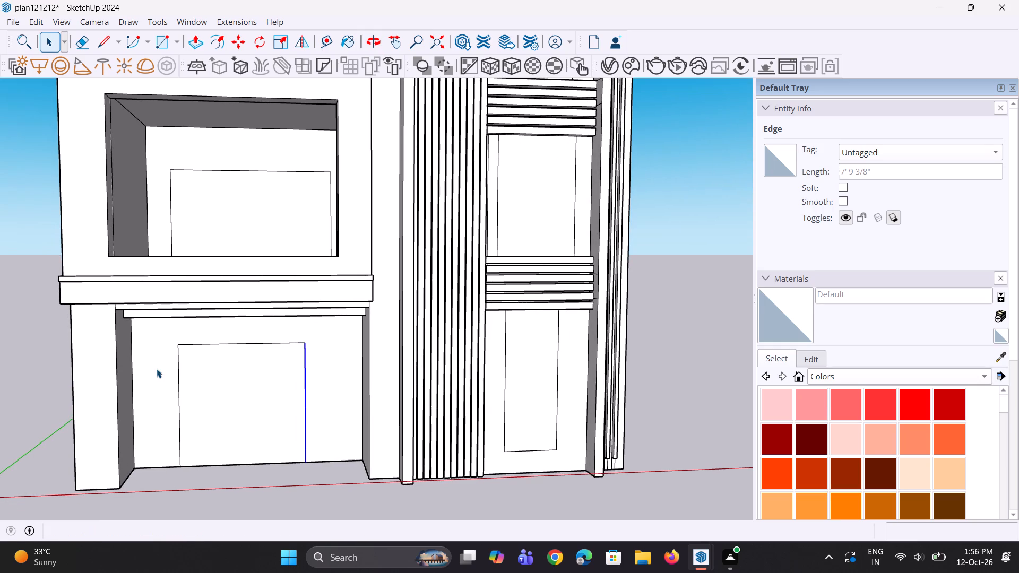
Move the left vertical edge of the ground-floor rectangle outward by about 6".
scroll(180, 364, "down", 3)
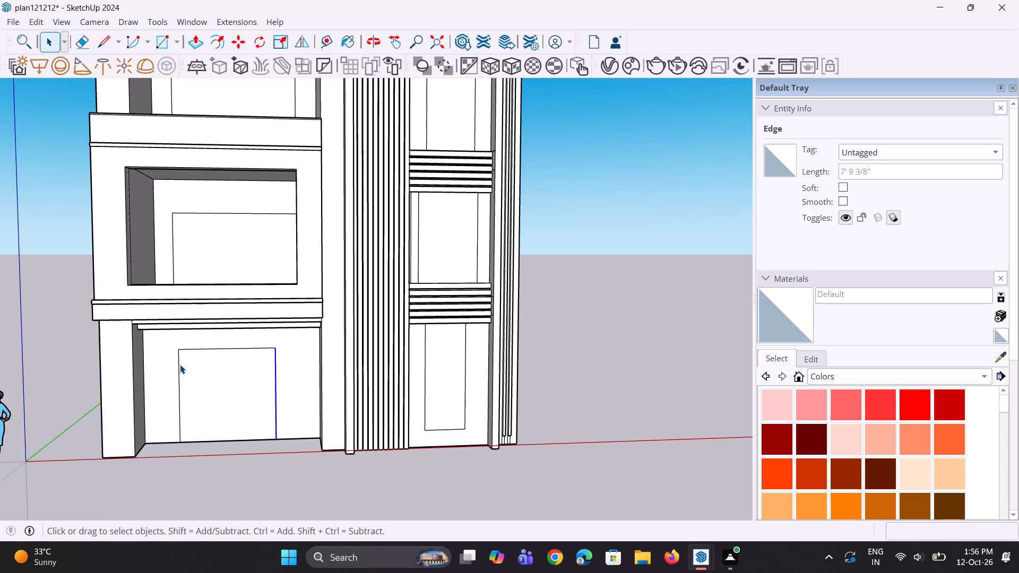
left_click(180, 364)
scroll(180, 343, "up", 2)
key("m")
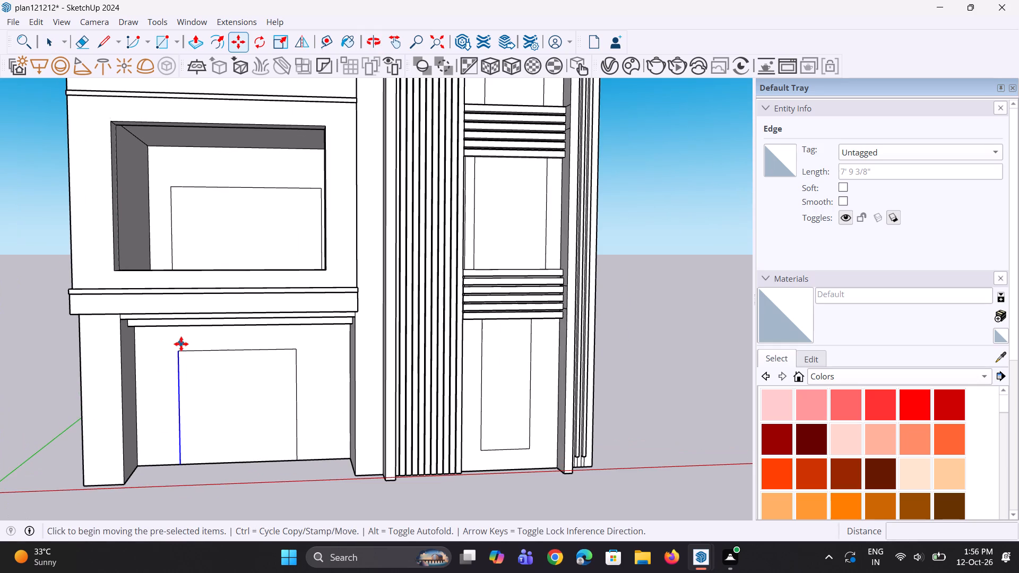
left_click(179, 350)
left_click(171, 350)
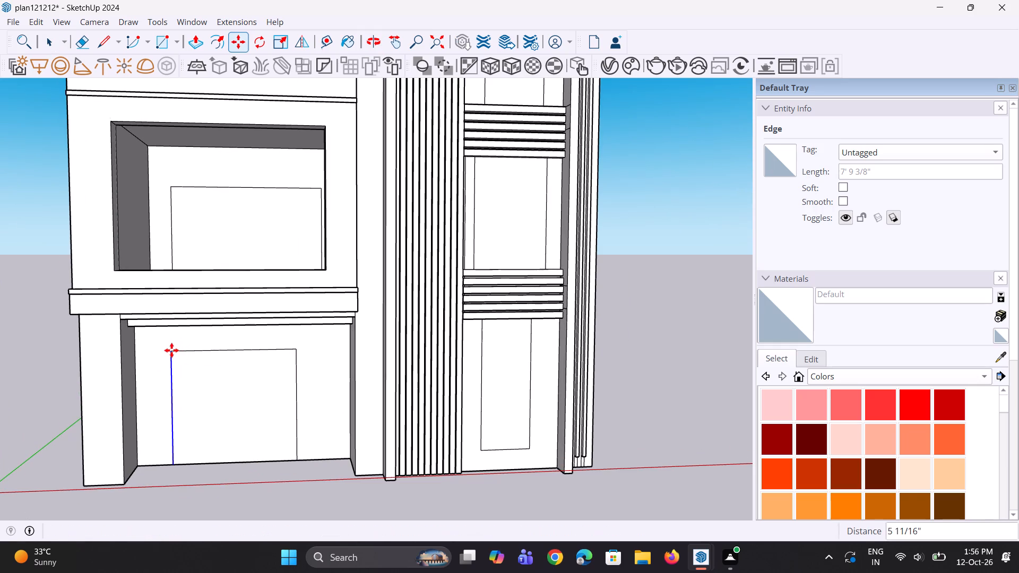
key("space")
key("space")
left_click(634, 395)
Examine the whole building and its balcony recesses with the widened outlines from above, below and the side.
scroll(333, 344, "down", 4)
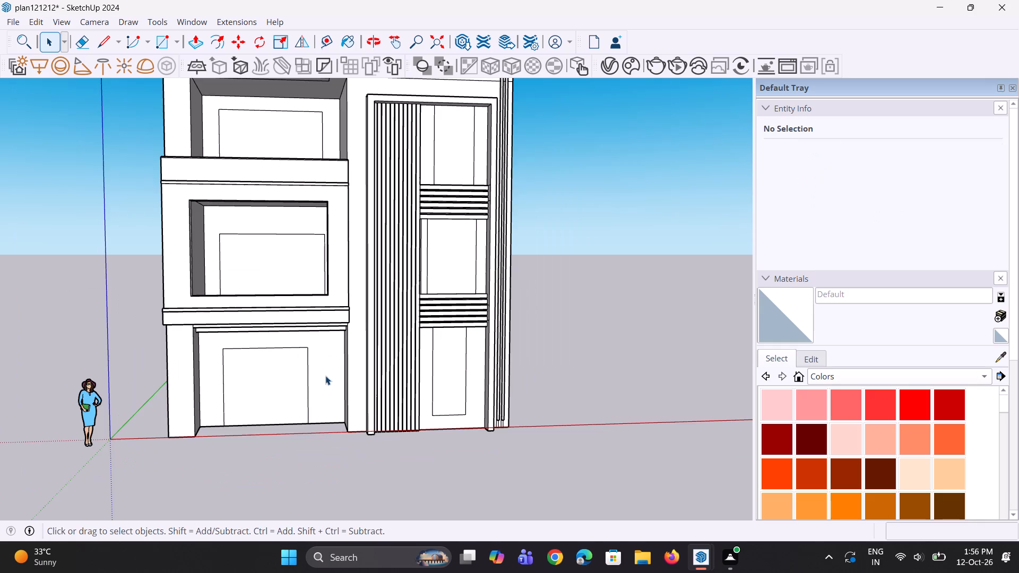
middle_click_drag(325, 376, 301, 431)
scroll(316, 380, "down", 9)
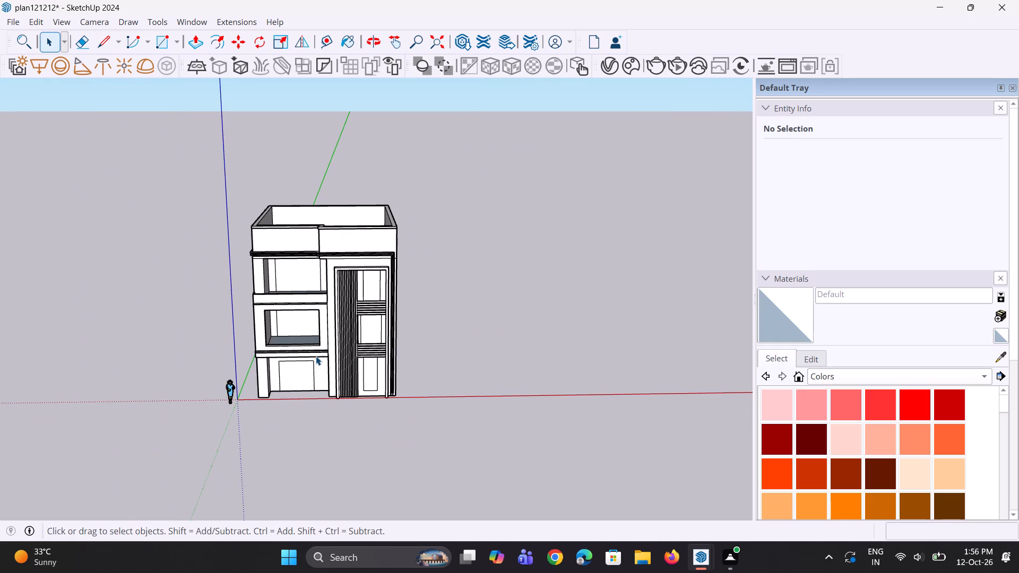
middle_click_drag(316, 356, 316, 372)
scroll(316, 372, "down", 3)
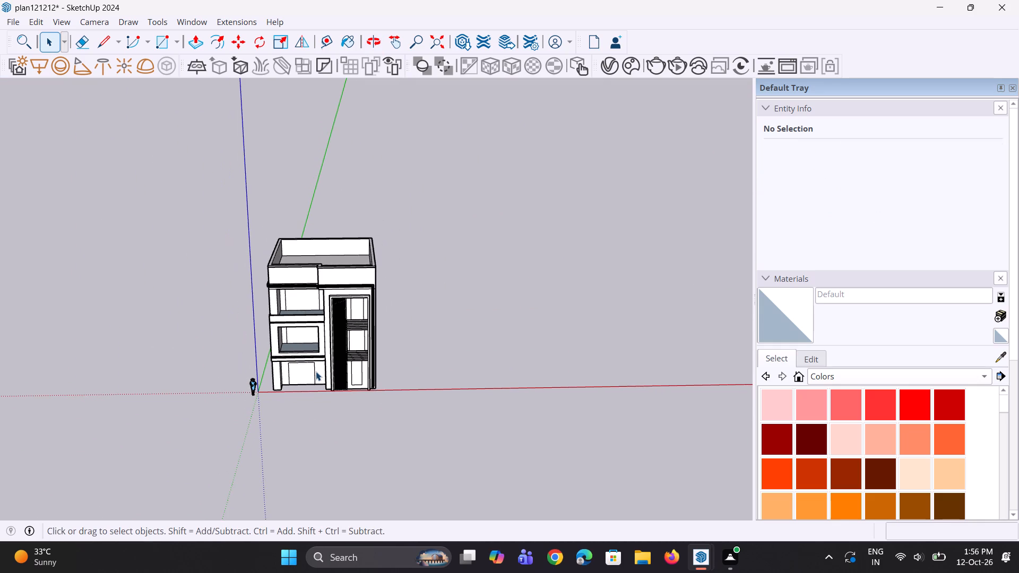
scroll(316, 371, "down", 3)
middle_click_drag(307, 378, 381, 233)
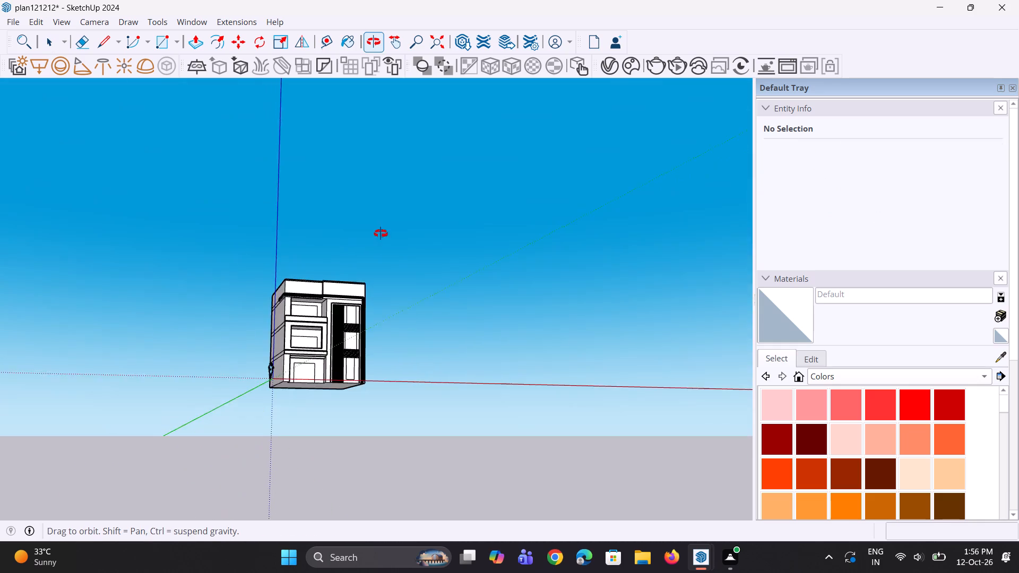
middle_click_drag(381, 233, 392, 229)
scroll(301, 315, "up", 19)
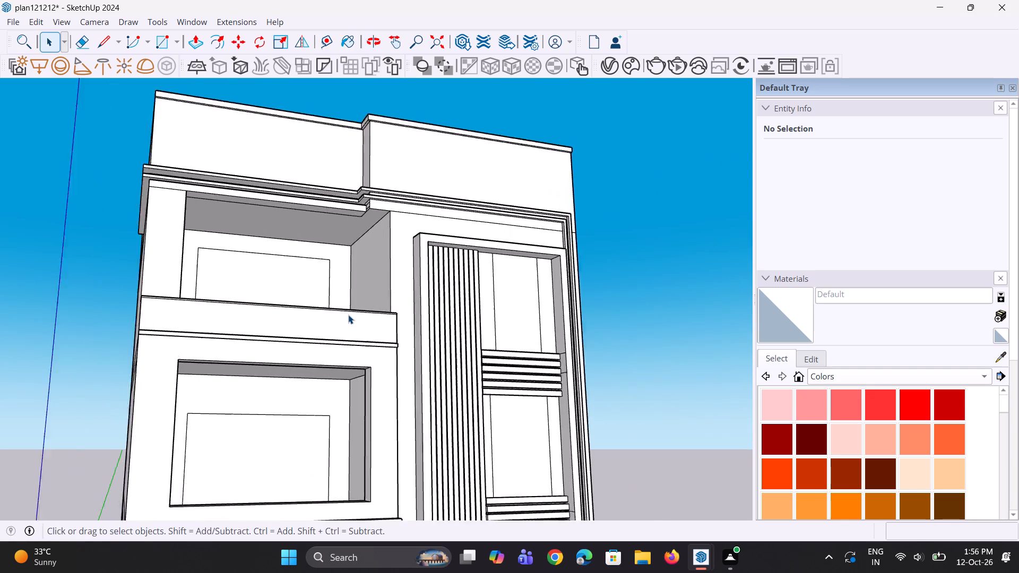
scroll(348, 315, "up", 1)
middle_click_drag(348, 315, 284, 387)
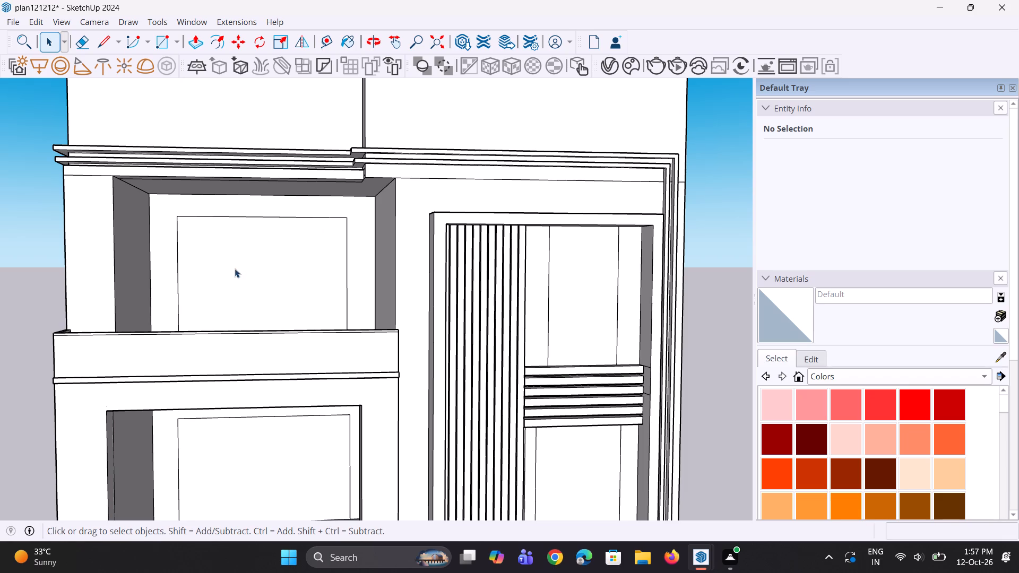
middle_click_drag(244, 285, 620, 389)
scroll(475, 388, "up", 2)
middle_click_drag(459, 406, 336, 413)
scroll(272, 315, "down", 5)
middle_click_drag(245, 455, 213, 444)
scroll(150, 390, "up", 5)
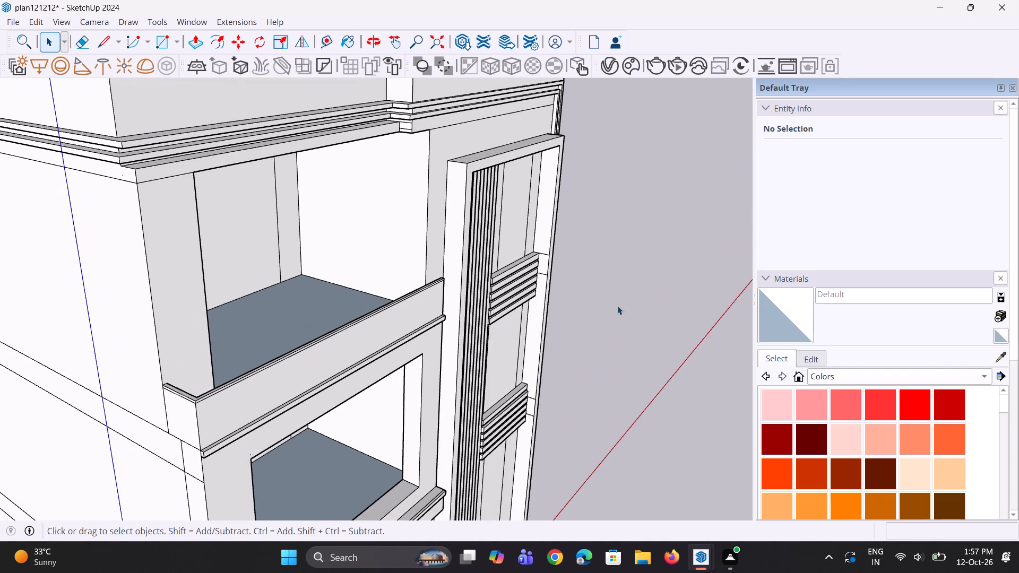
Paint the upper balcony parapet's outer, end and inner faces with Translucent Glass Gray from the Glass and Mirrors collection.
left_click(849, 294)
left_click(840, 378)
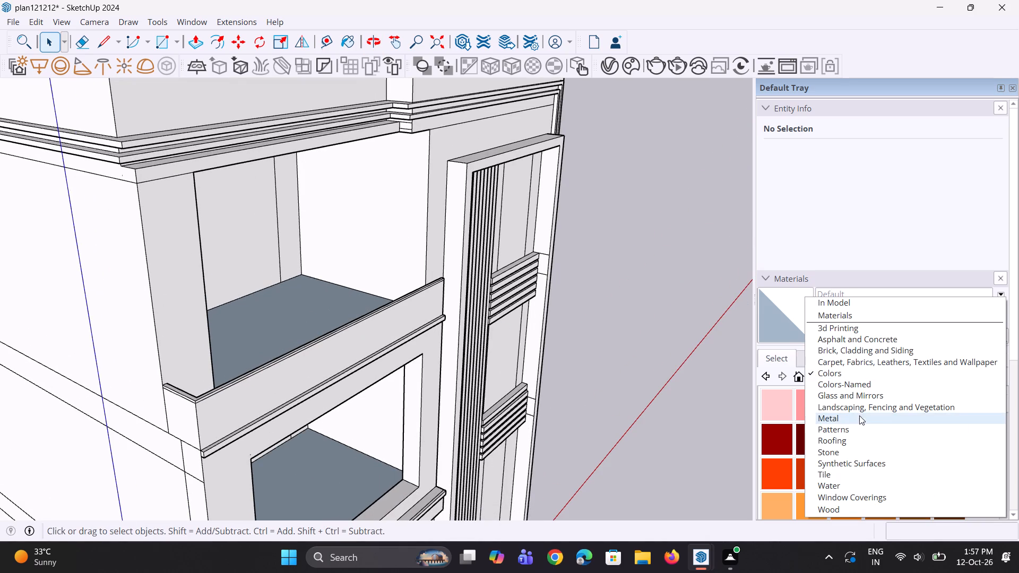
left_click(870, 393)
left_click(806, 446)
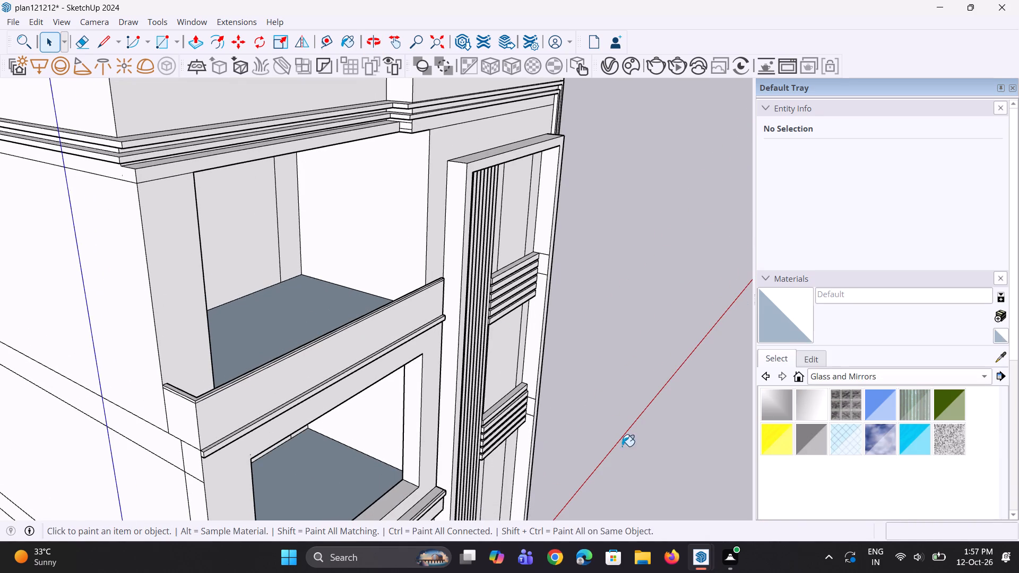
left_click(261, 395)
left_click(179, 420)
middle_click_drag(261, 393, 341, 418)
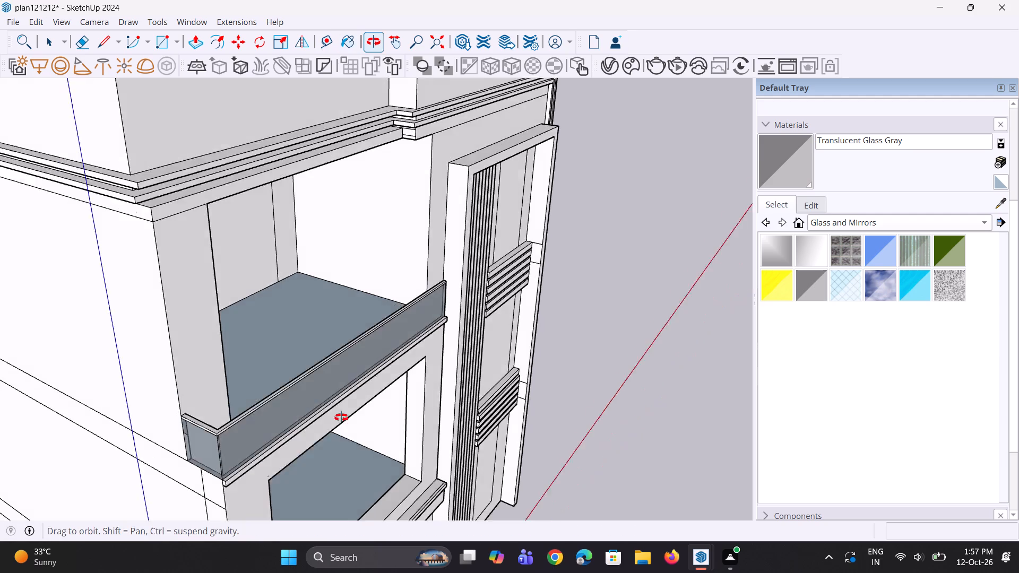
middle_click_drag(341, 418, 471, 407)
scroll(472, 350, "up", 4)
left_click(508, 396)
middle_click_drag(516, 413, 312, 422)
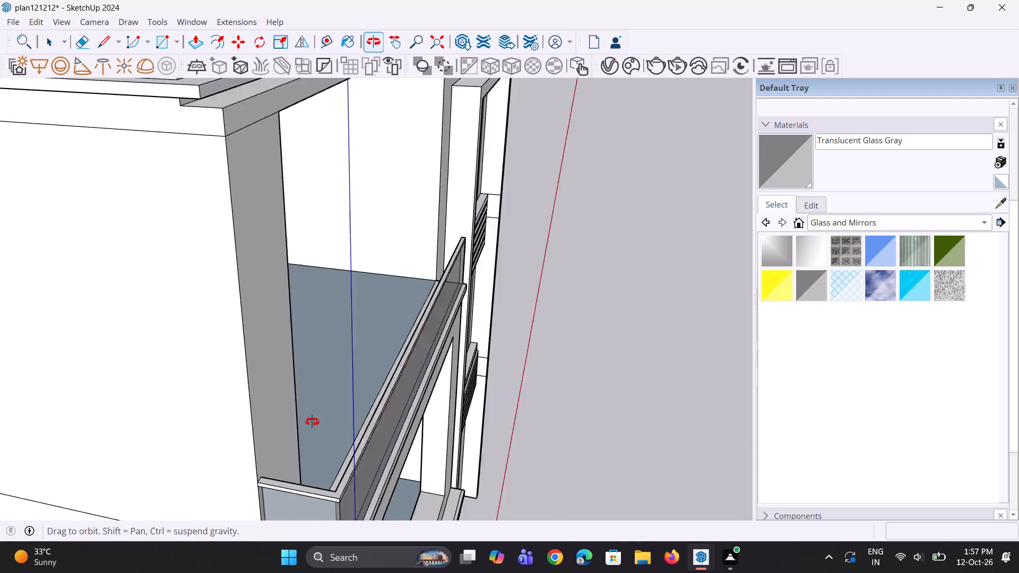
middle_click_drag(312, 422, 0, 414)
scroll(70, 231, "up", 4)
scroll(49, 280, "up", 4)
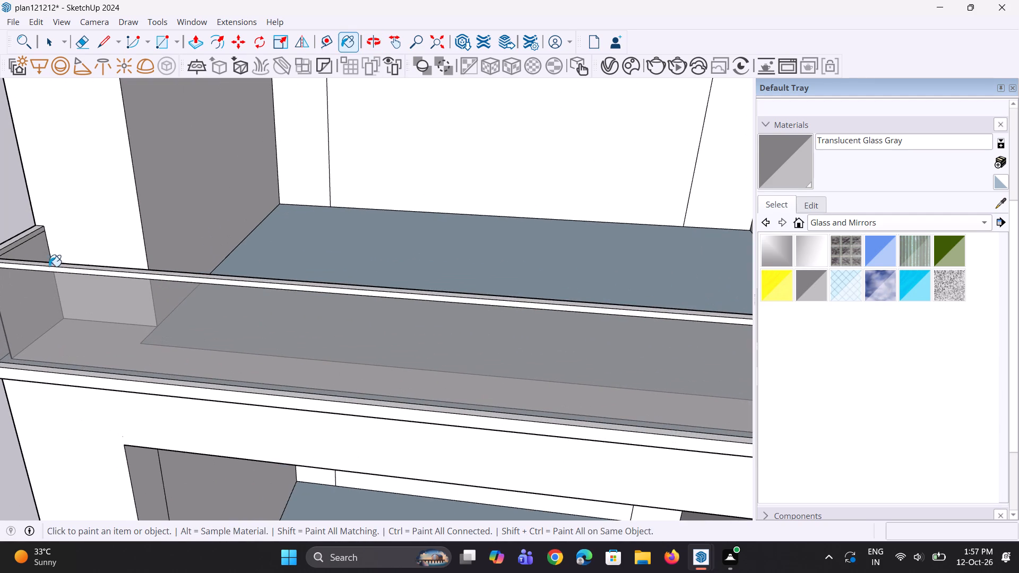
left_click(41, 258)
scroll(206, 222, "down", 6)
middle_click_drag(105, 297, 312, 319)
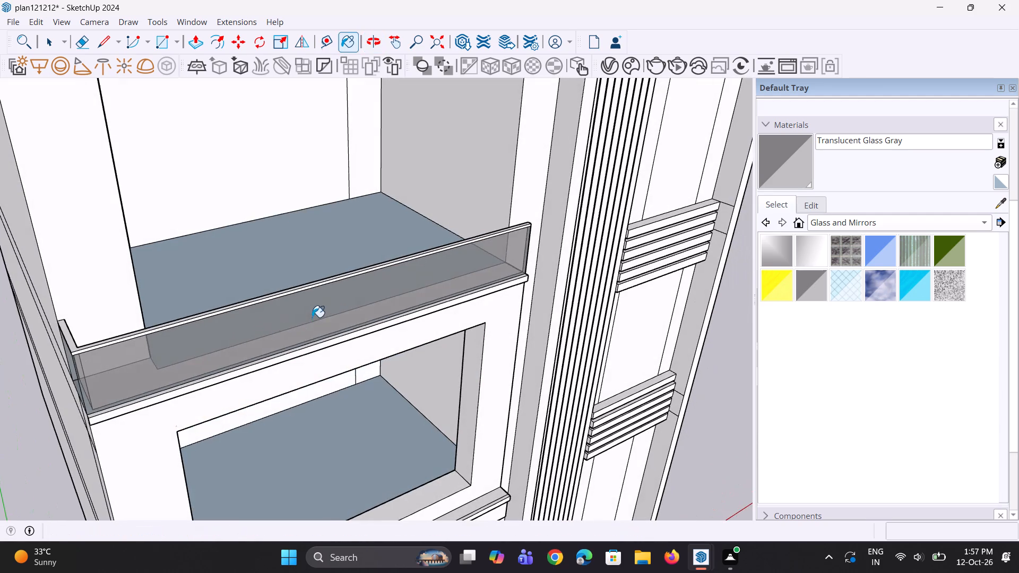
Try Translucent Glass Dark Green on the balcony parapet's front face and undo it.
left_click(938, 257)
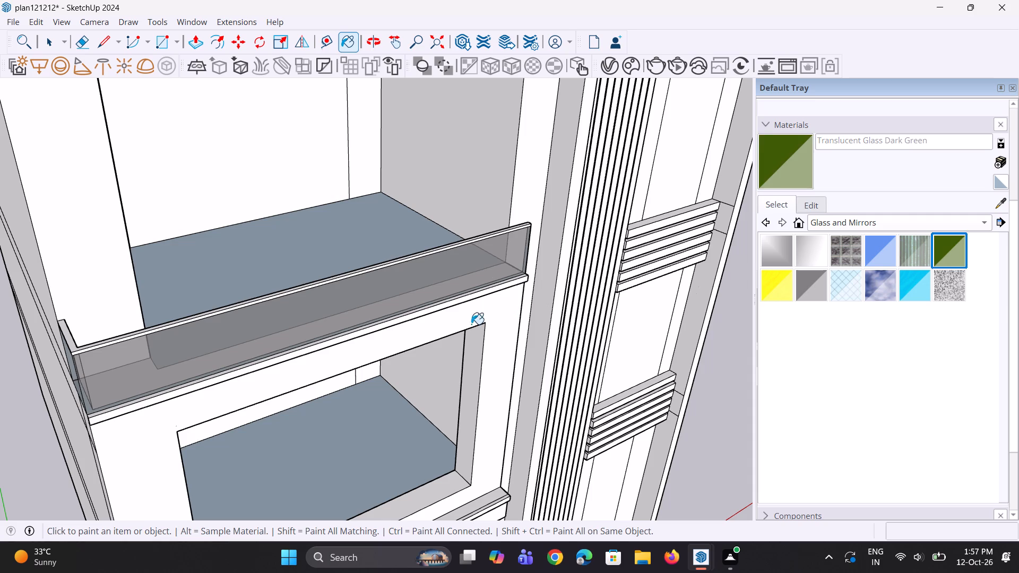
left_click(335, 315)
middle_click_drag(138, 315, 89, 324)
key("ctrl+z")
Examine the whole facade with the glass balcony parapet from the front and from a distance.
scroll(311, 245, "down", 11)
middle_click_drag(315, 261, 307, 284)
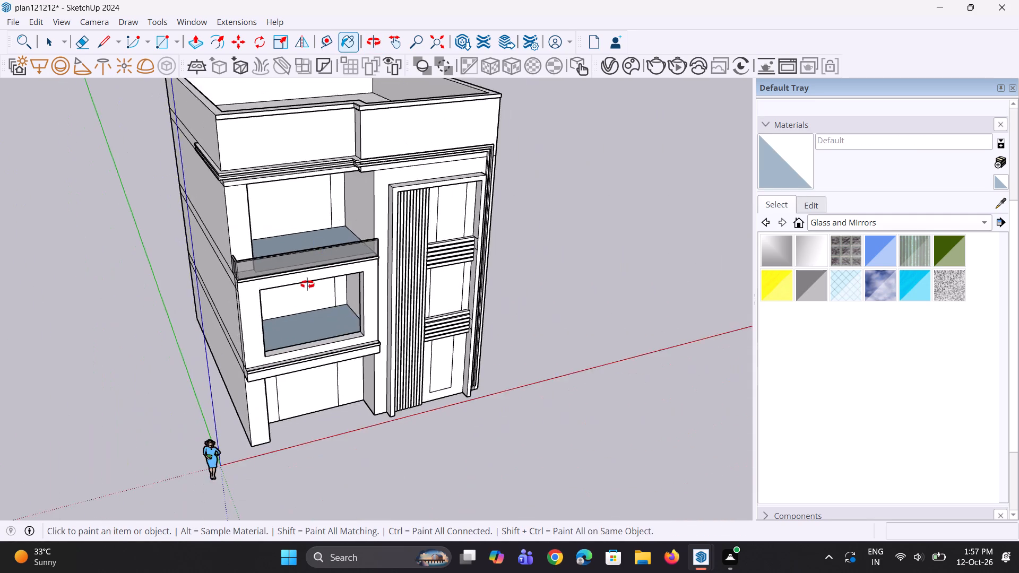
middle_click_drag(307, 284, 271, 342)
key("space")
key("space")
middle_click_drag(462, 405, 386, 302)
scroll(255, 185, "up", 2)
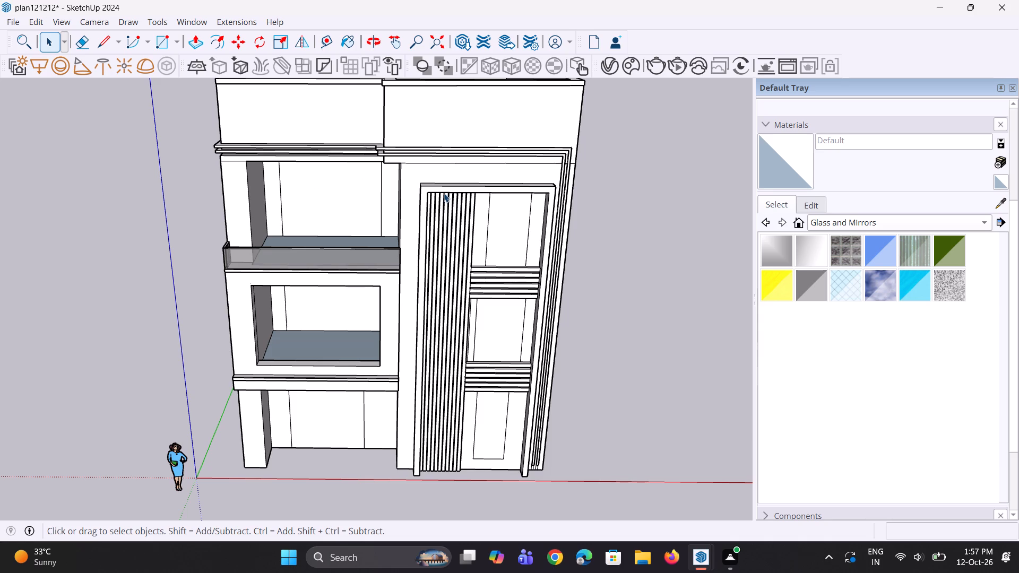
scroll(444, 193, "down", 13)
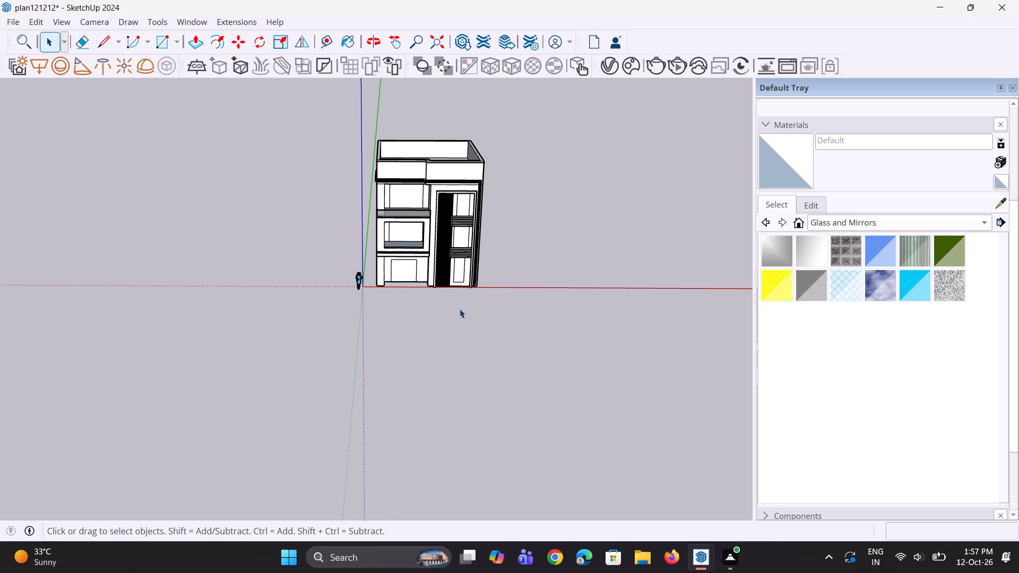
Push/Pull the building's underside down by about 1' 5" as a new starting face, forming a plinth band.
middle_click_drag(460, 309, 483, 127)
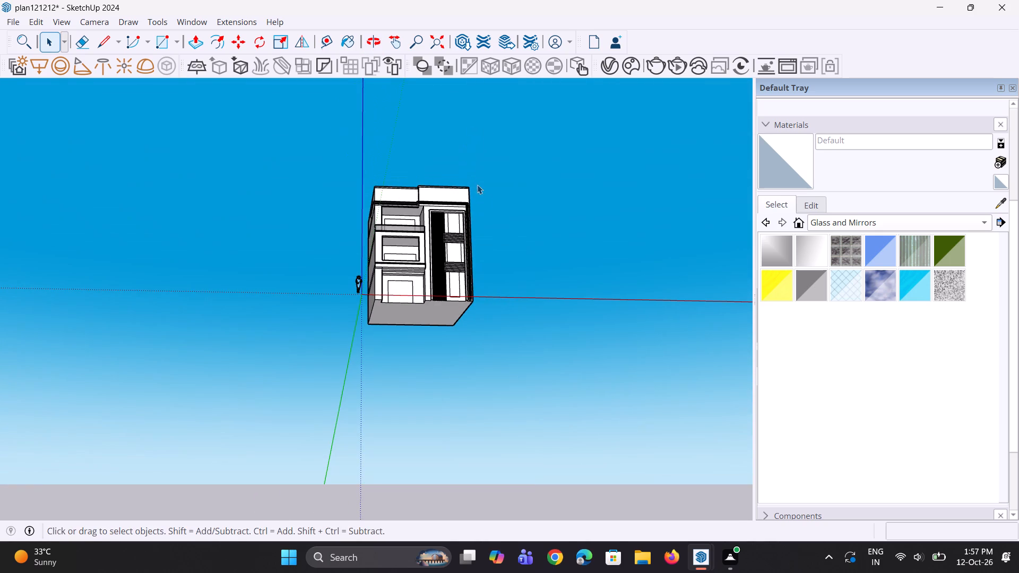
middle_click_drag(505, 244, 481, 293)
scroll(386, 341, "up", 10)
middle_click_drag(417, 392, 414, 261)
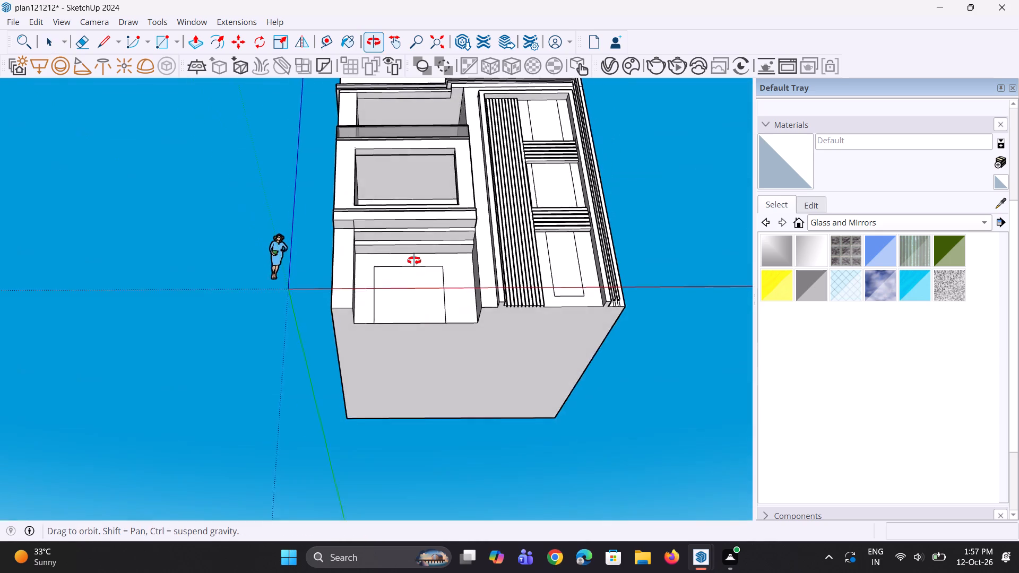
middle_click_drag(414, 261, 410, 211)
scroll(443, 363, "up", 2)
key("p")
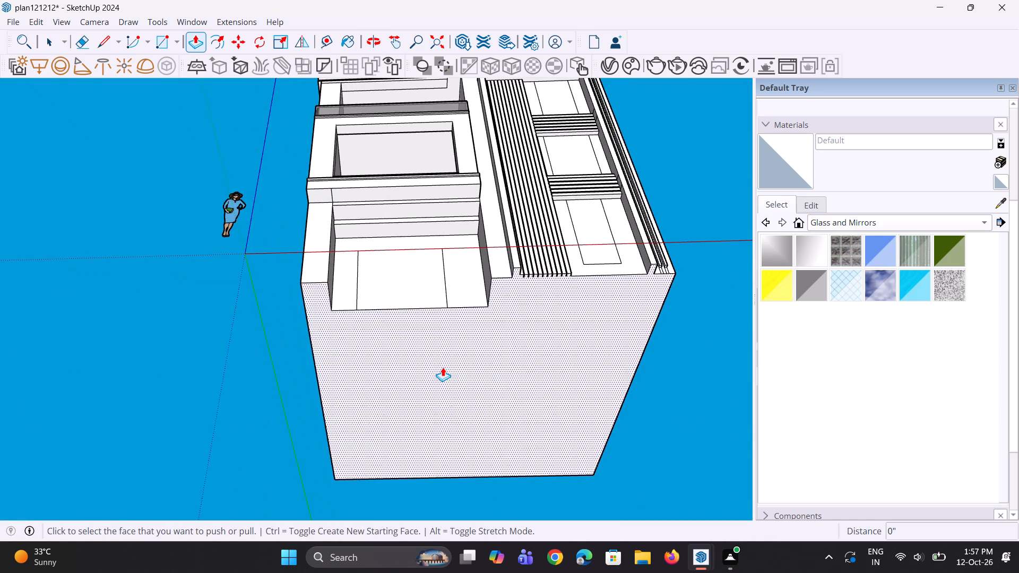
left_click(443, 367)
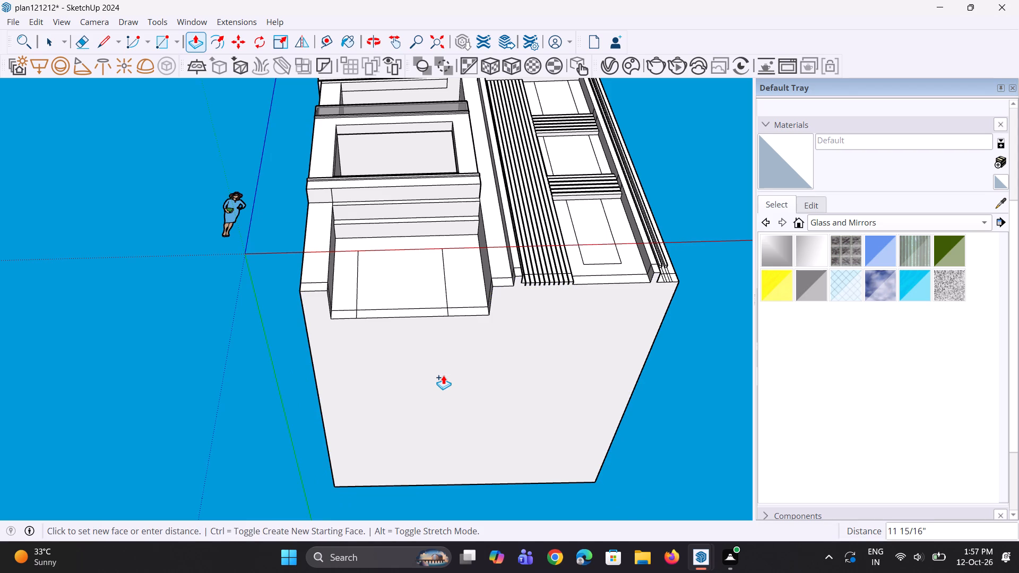
left_click(444, 378)
Examine the new plinth band along the ground-floor recess and the fluted facade.
middle_click_drag(505, 233, 505, 361)
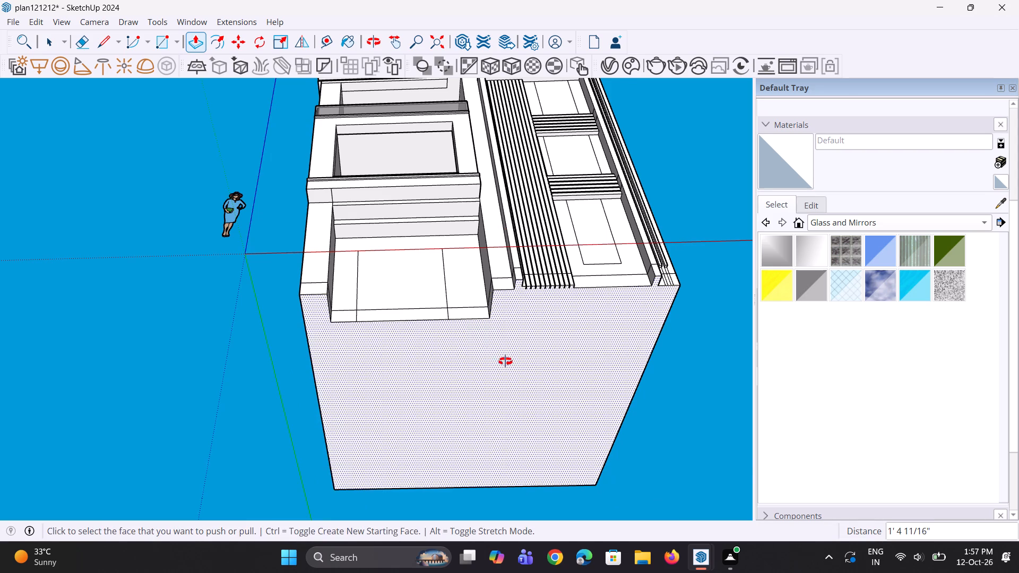
middle_click_drag(505, 361, 499, 402)
scroll(510, 347, "up", 12)
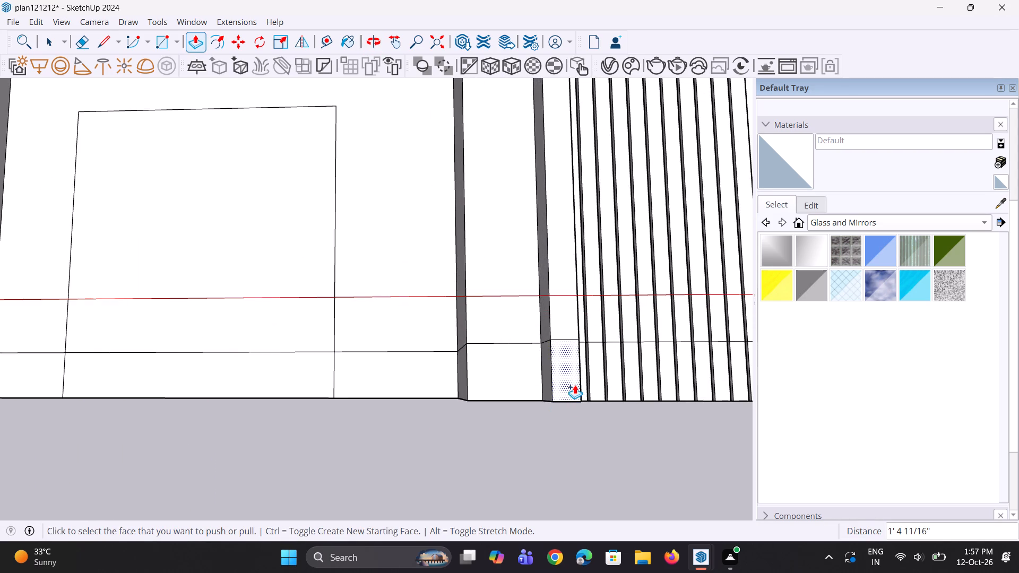
middle_click_drag(575, 385, 548, 400)
scroll(503, 343, "down", 5)
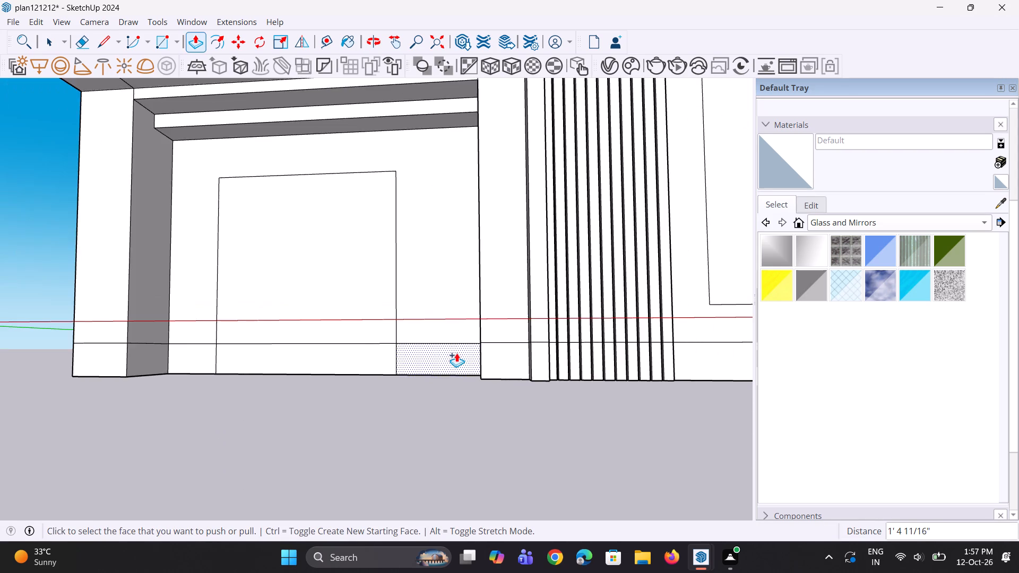
middle_click_drag(455, 354, 484, 444)
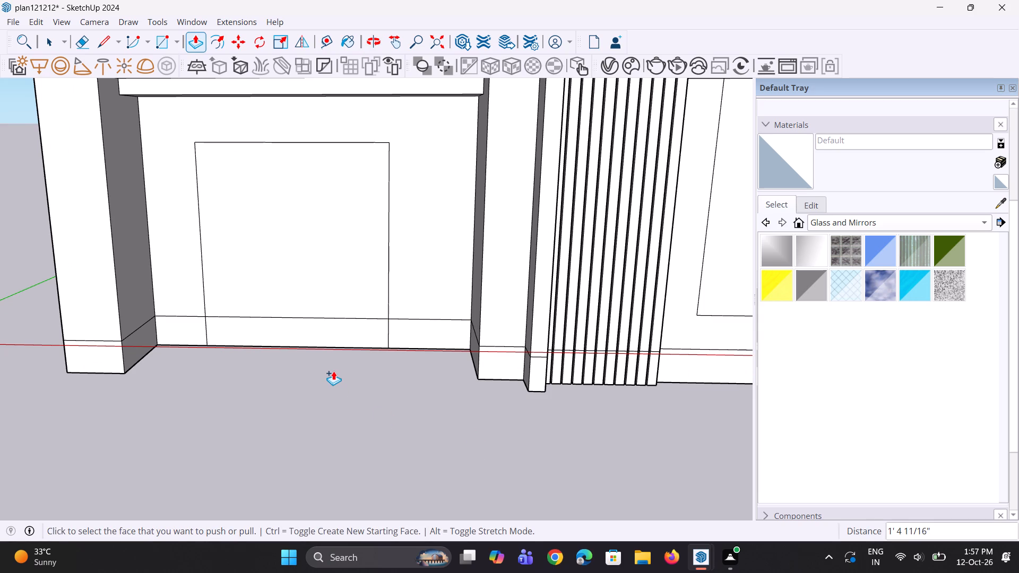
scroll(333, 371, "up", 3)
middle_click_drag(333, 371, 329, 407)
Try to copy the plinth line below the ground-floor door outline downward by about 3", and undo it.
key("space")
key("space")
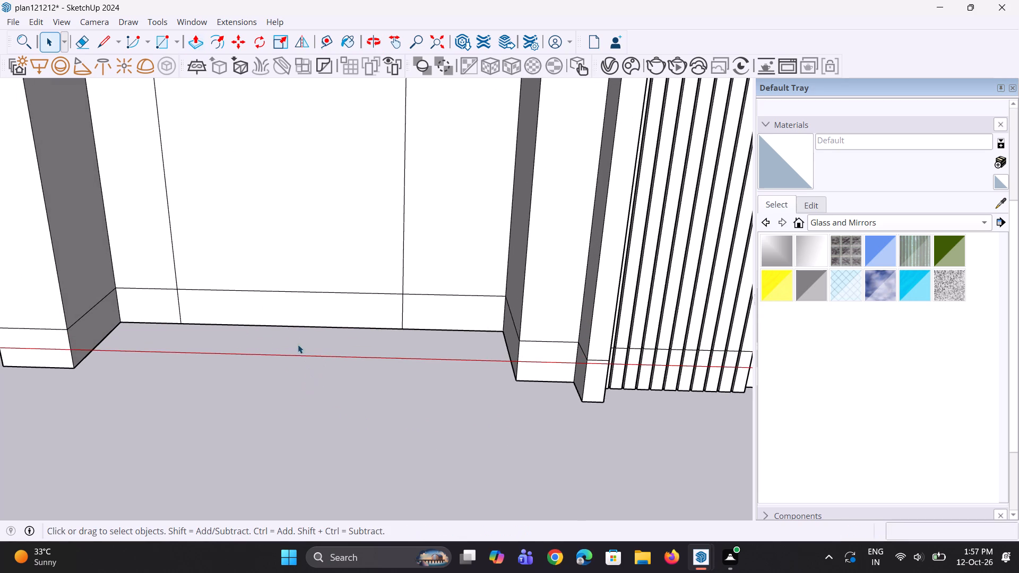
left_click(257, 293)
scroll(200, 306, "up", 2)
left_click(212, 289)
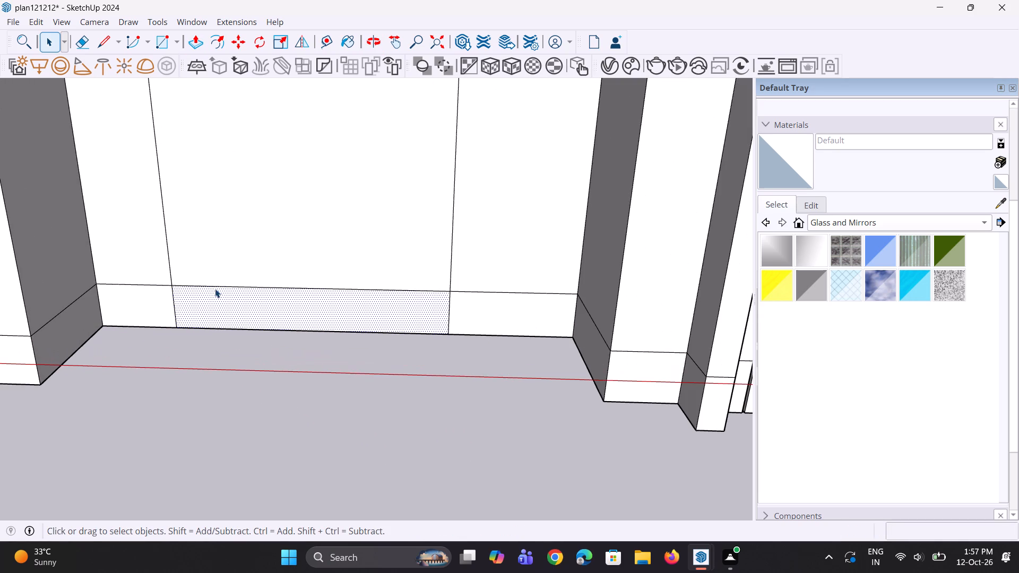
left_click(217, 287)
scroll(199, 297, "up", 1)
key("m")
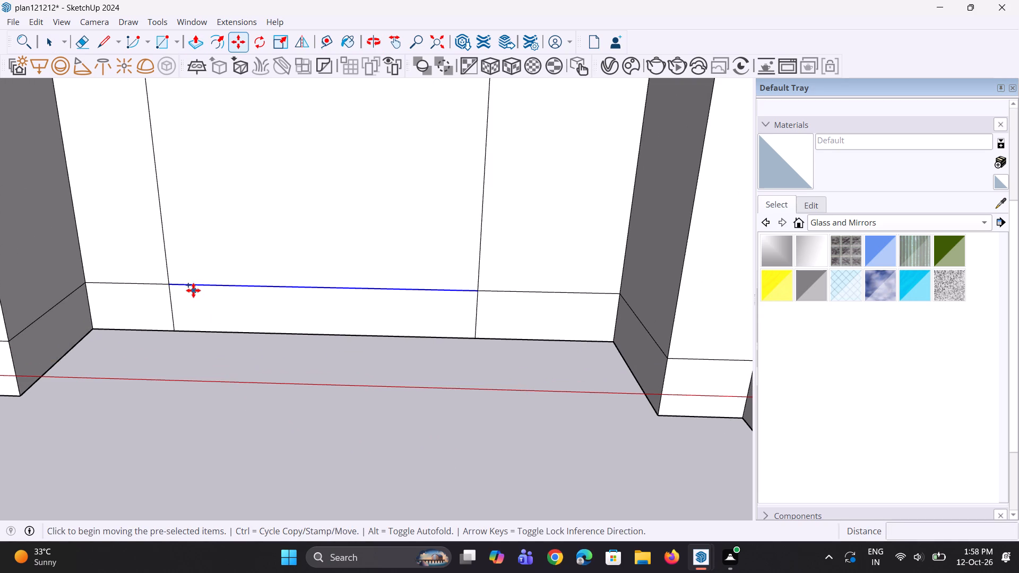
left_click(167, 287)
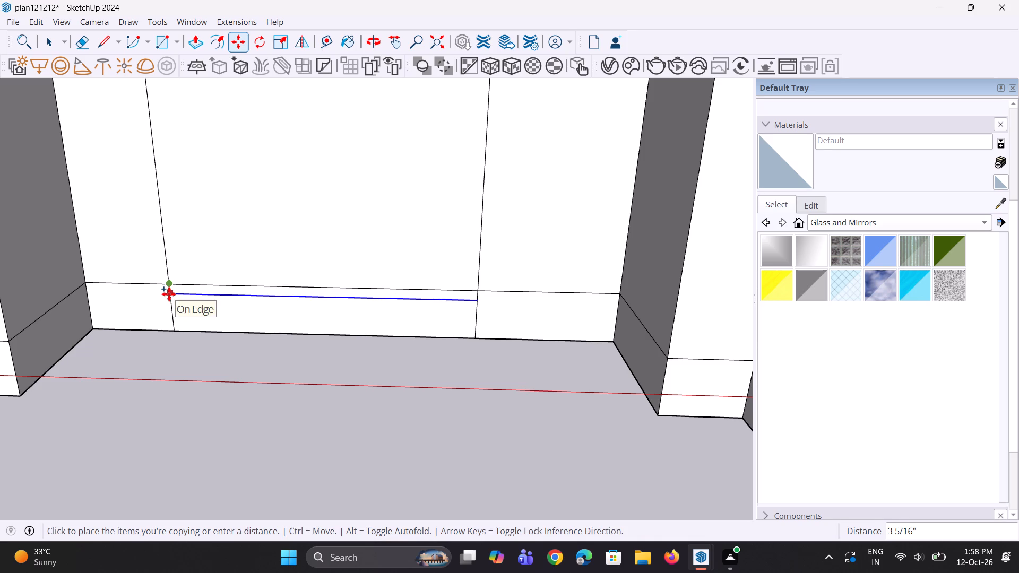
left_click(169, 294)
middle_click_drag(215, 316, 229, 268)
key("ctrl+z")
Copy the plinth line between the ground-floor door outline's sides downward by about 5".
scroll(200, 268, "up", 3, "ctrl")
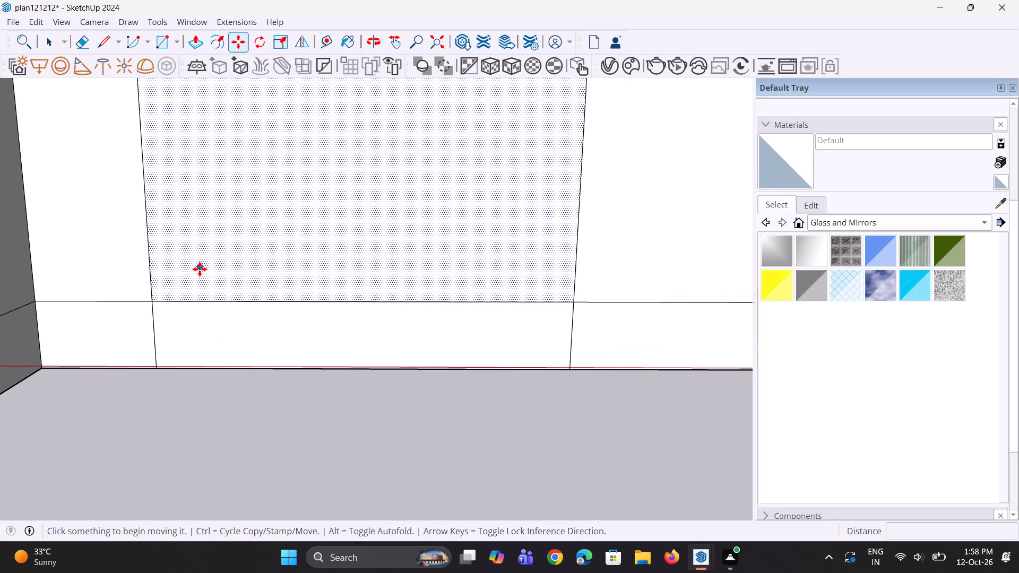
key("space")
key("space")
left_click(200, 302)
key("m")
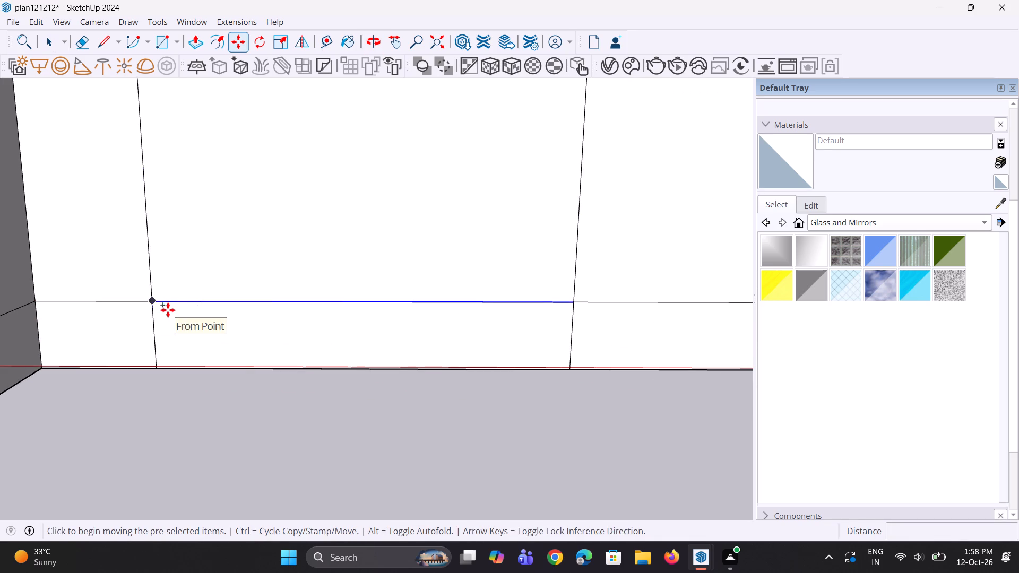
left_click(151, 300)
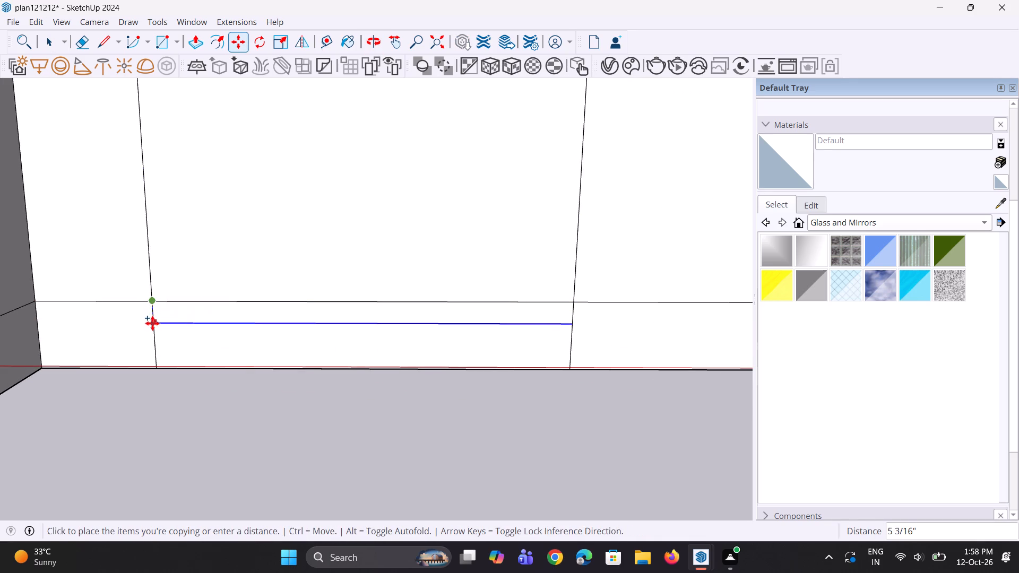
left_click(152, 324)
middle_click_drag(333, 401, 259, 383)
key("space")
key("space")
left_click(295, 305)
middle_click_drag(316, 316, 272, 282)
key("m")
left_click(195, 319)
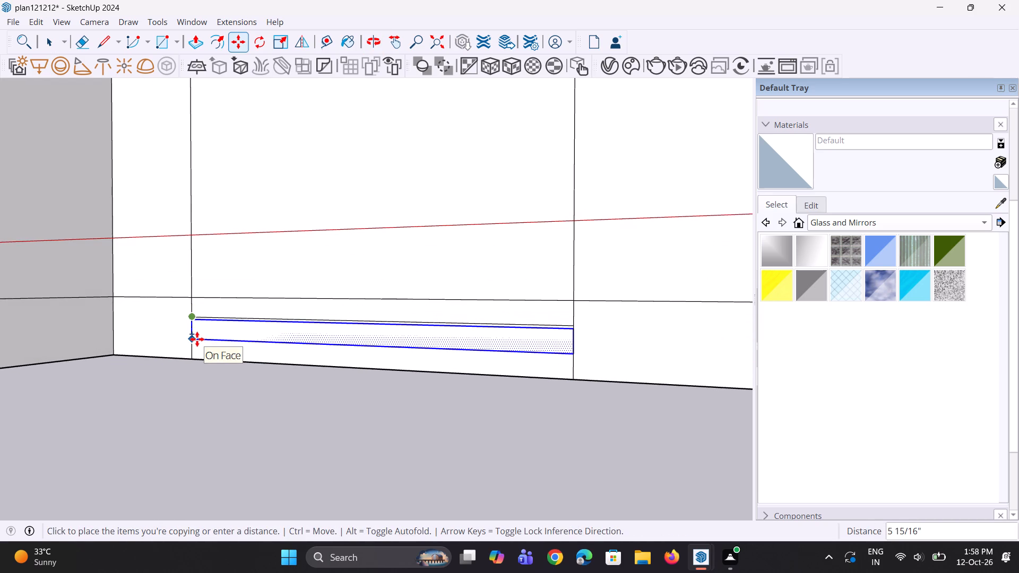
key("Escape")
Copy the strip below the ground-floor door outline downward twice, about 5" each time, dividing the plinth into three equal strips.
key("space")
left_click(213, 306)
key("m")
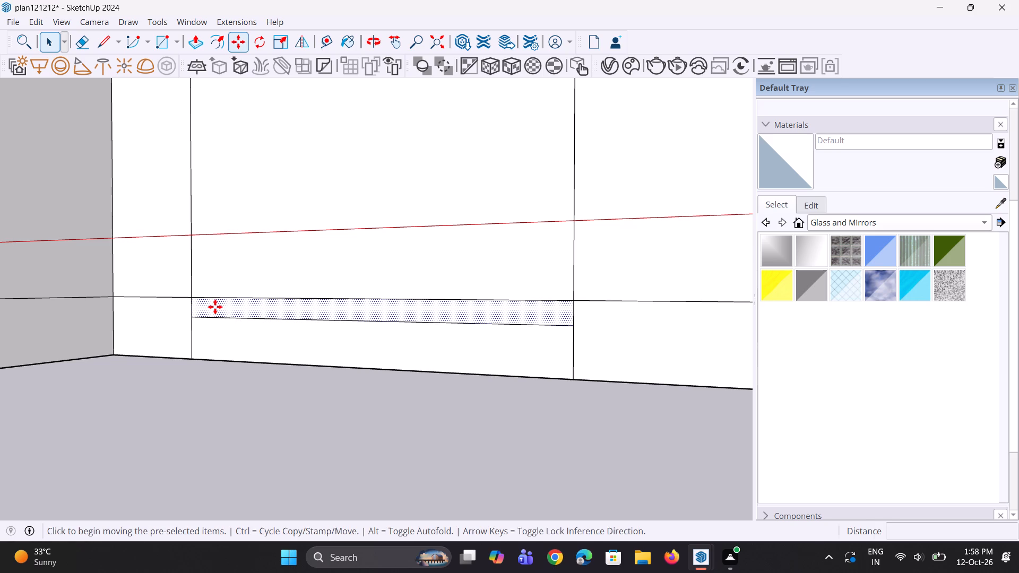
left_click(195, 302)
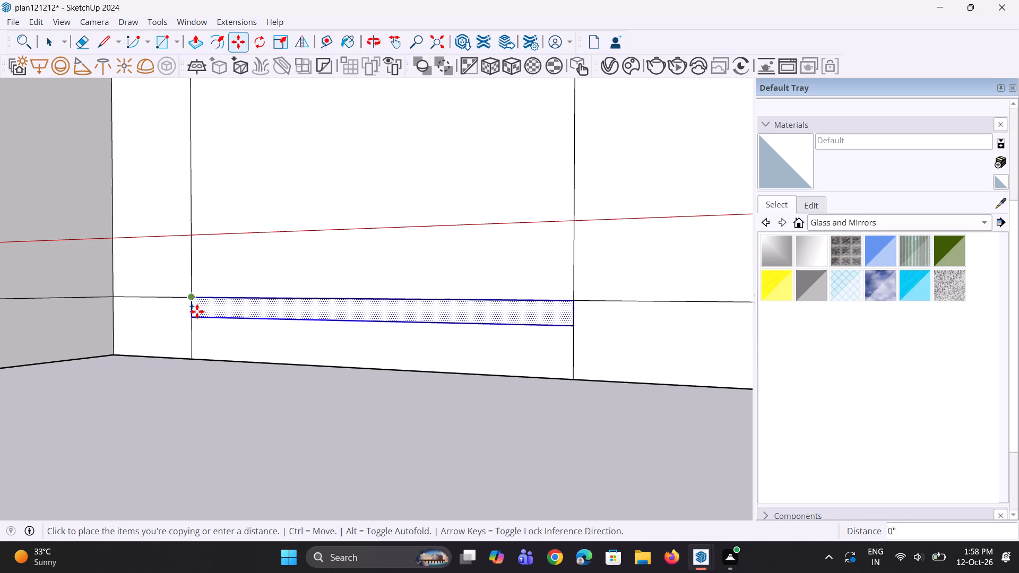
left_click(199, 317)
middle_click_drag(212, 371, 229, 361)
key("m")
left_click(191, 323)
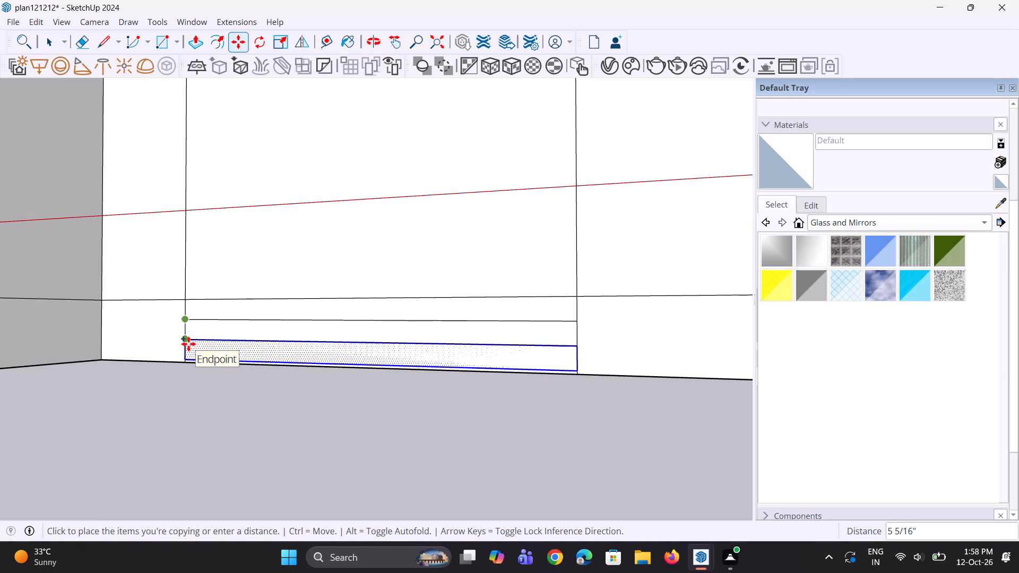
left_click(187, 345)
middle_click_drag(326, 359, 236, 379)
Extrude the top strip below the ground-floor door outline outward by about 9 3/8".
key("space")
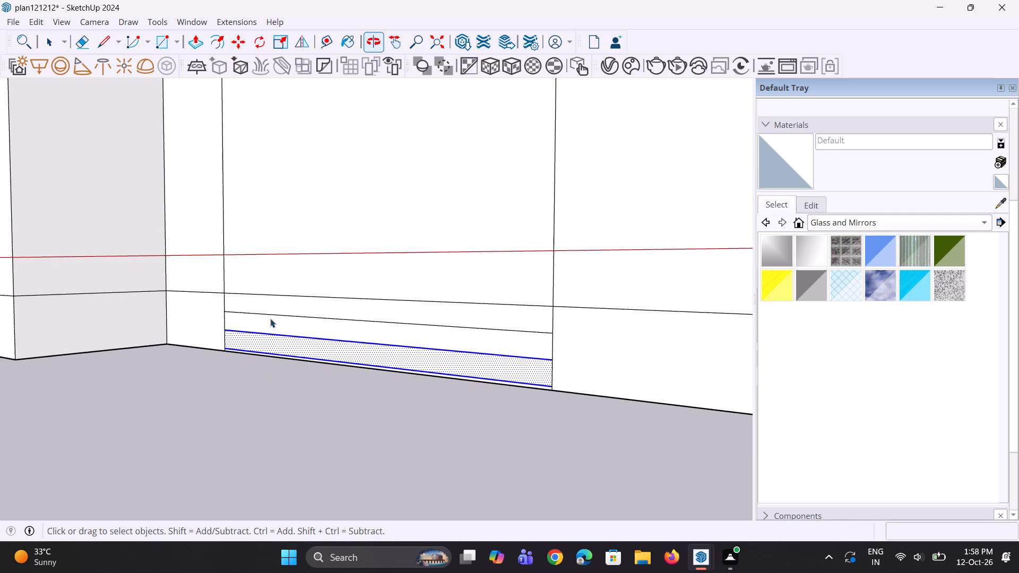
scroll(278, 299, "up", 2)
middle_click_drag(278, 315, 282, 346)
left_click(315, 308)
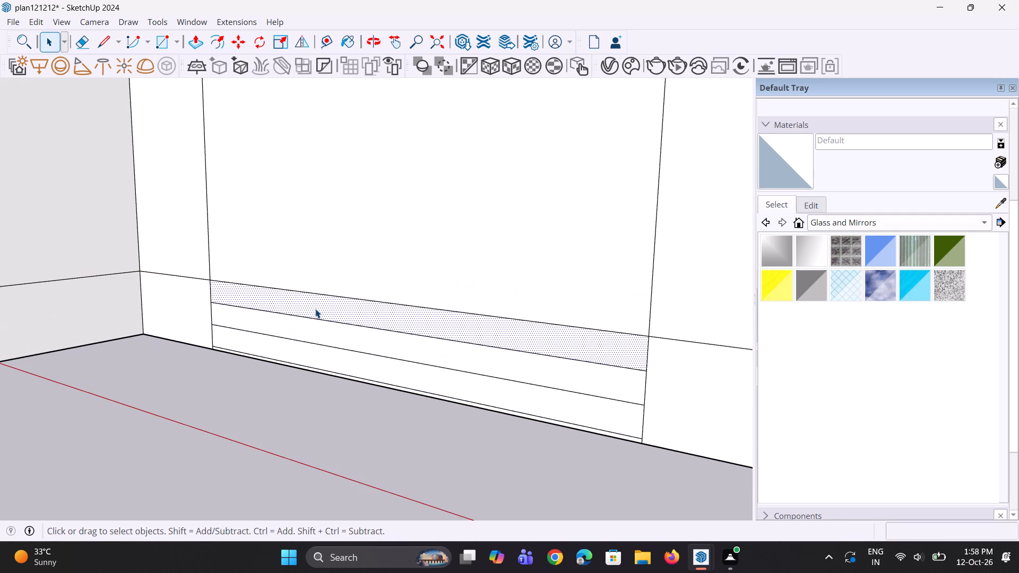
key("p")
left_click(315, 309)
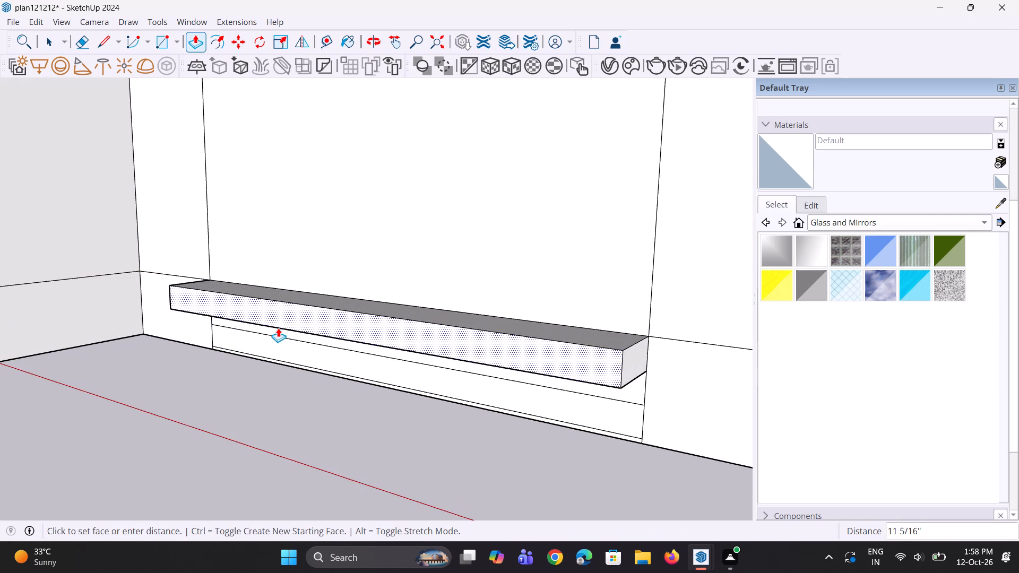
left_click(285, 328)
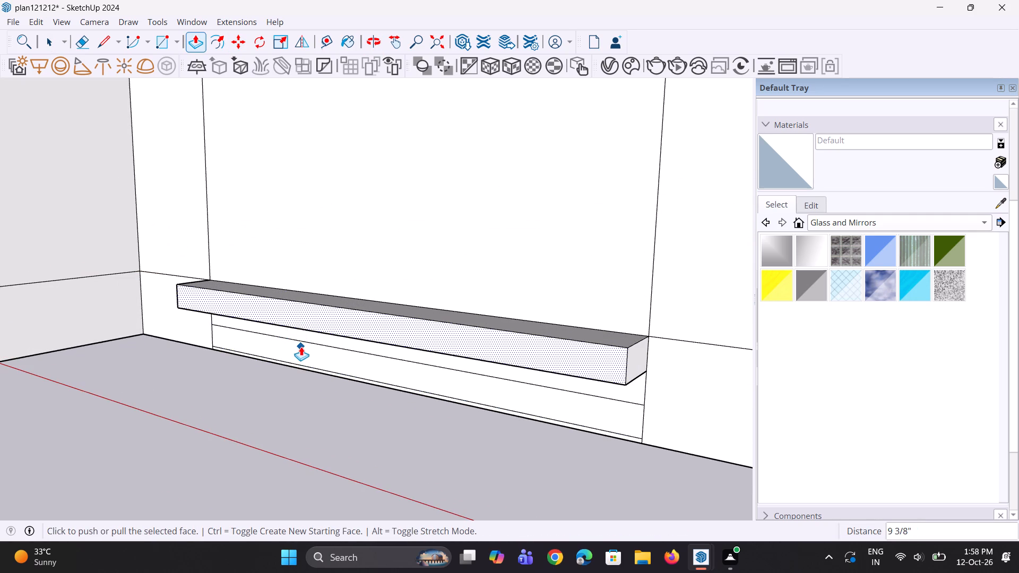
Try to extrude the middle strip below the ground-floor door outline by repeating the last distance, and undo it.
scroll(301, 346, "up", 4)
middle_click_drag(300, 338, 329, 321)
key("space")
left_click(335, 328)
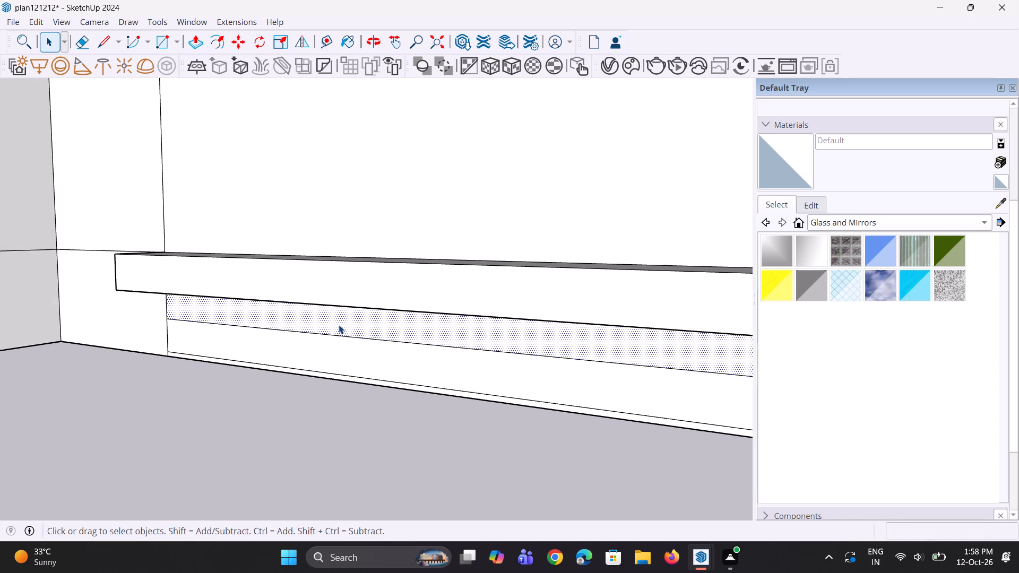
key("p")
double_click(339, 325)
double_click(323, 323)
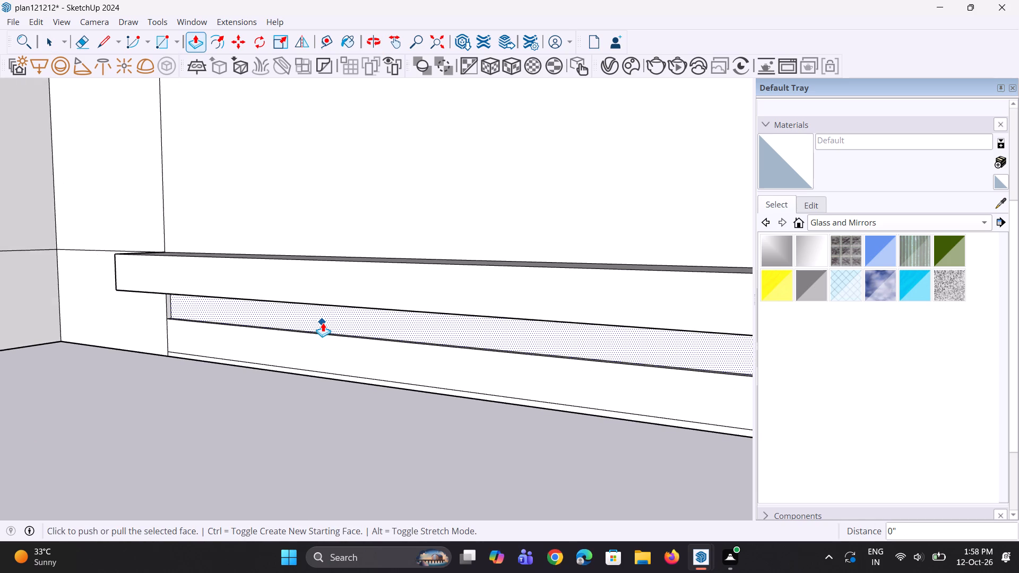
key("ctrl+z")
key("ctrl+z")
Extrude the middle strip below the door outline outward 9 3/8", flush with the top step, and about 3 1/2" further.
left_click(323, 323)
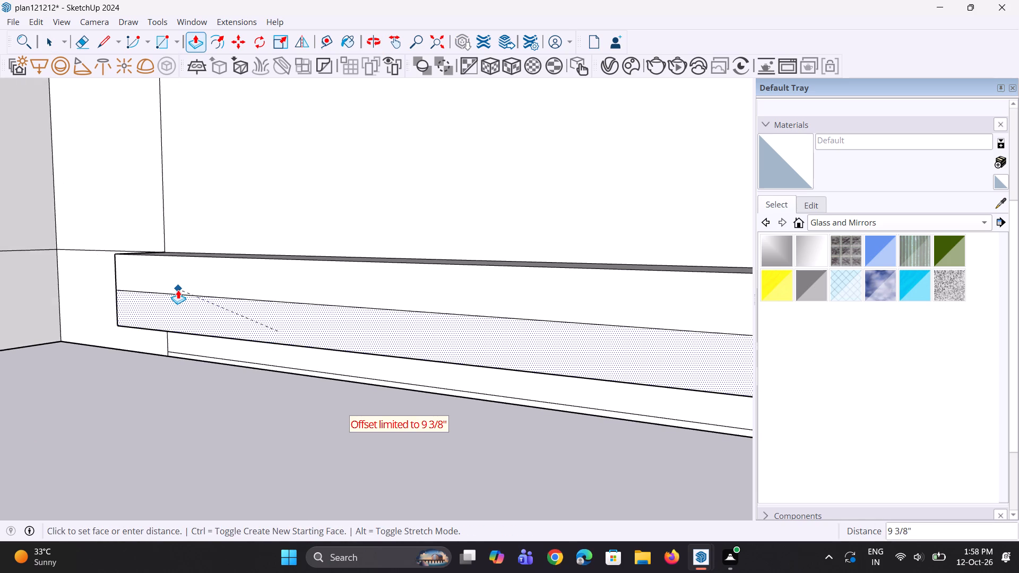
left_click(178, 290)
left_click(177, 305)
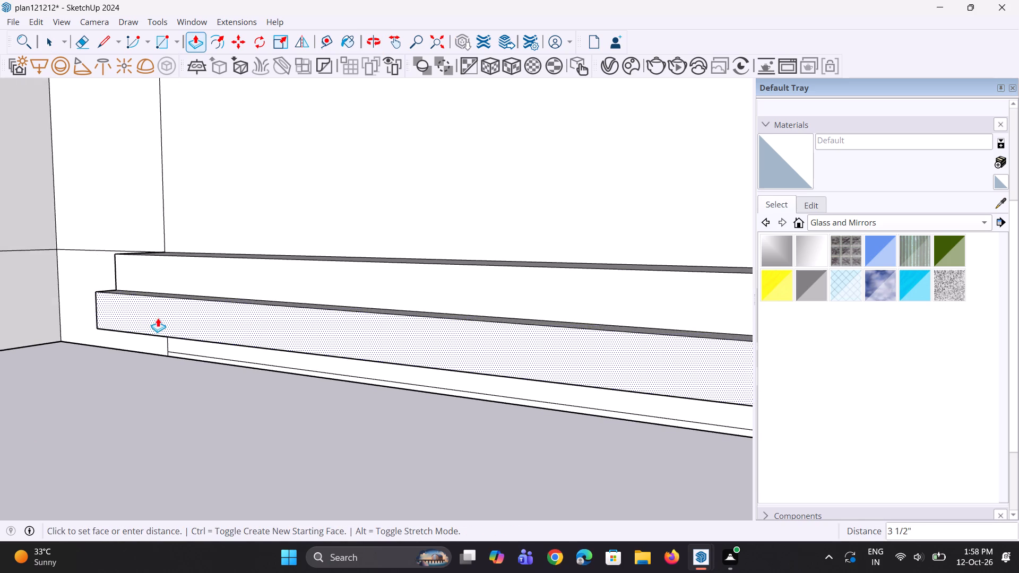
left_click(158, 318)
Extrude the bottom strip below the door outline outward about 1' 7/8", flush with the middle step, and about 9 13/16" further.
middle_click_drag(202, 375, 103, 299)
key("space")
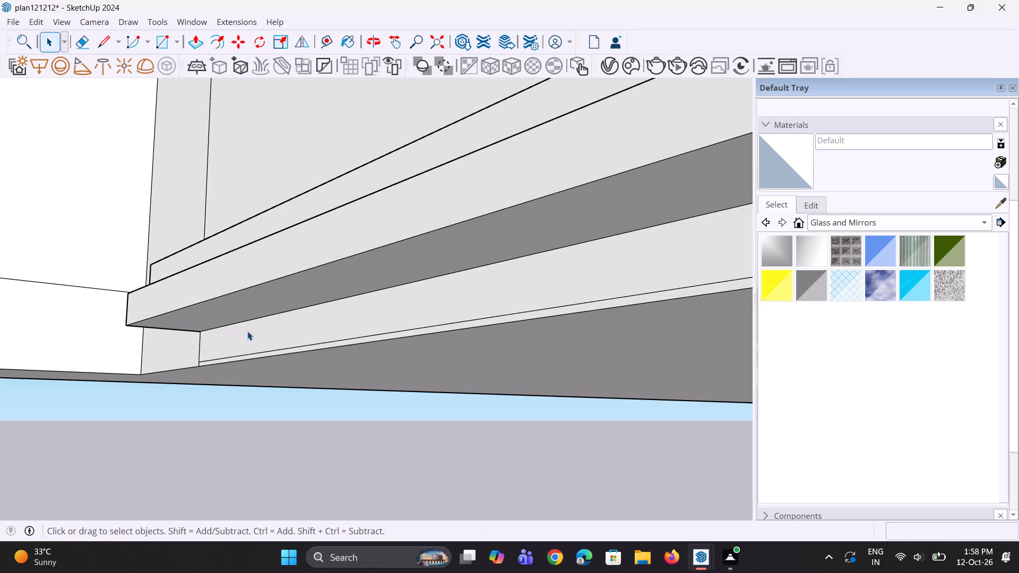
left_click(251, 335)
key("p")
left_click(256, 333)
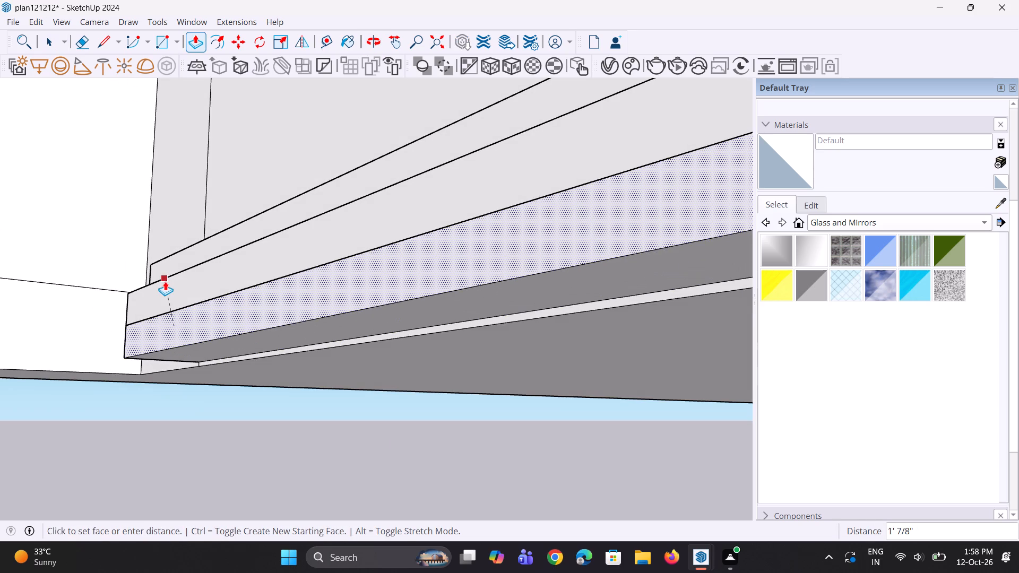
left_click(165, 281)
middle_click_drag(222, 316, 509, 467)
scroll(400, 375, "down", 6)
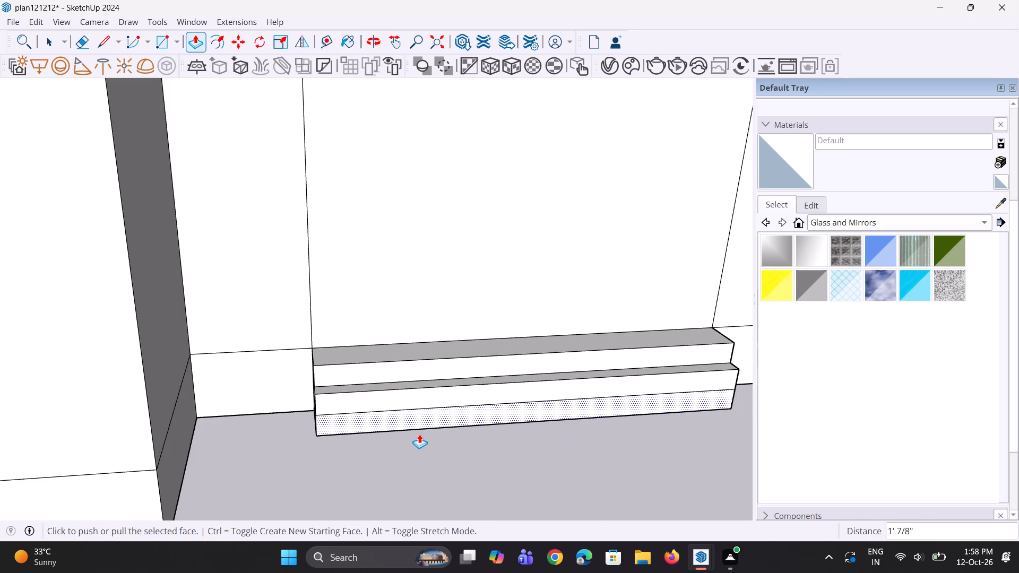
left_click(420, 431)
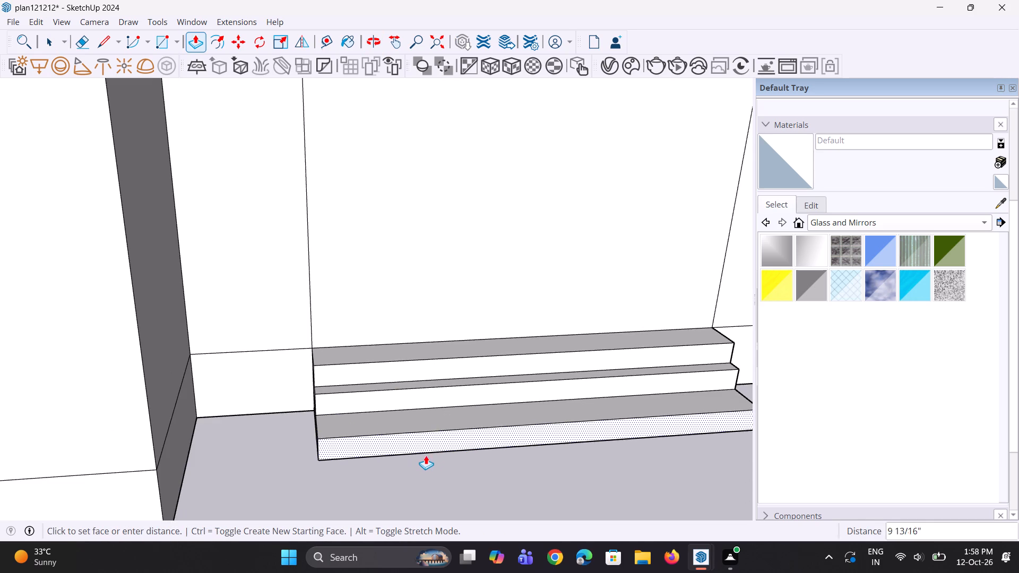
left_click(426, 455)
Extrude the middle step's front face outward by about another 4 3/16" to deepen its tread.
middle_click_drag(421, 454, 427, 485)
key("space")
key("space")
left_click(413, 397)
scroll(421, 413, "up", 1)
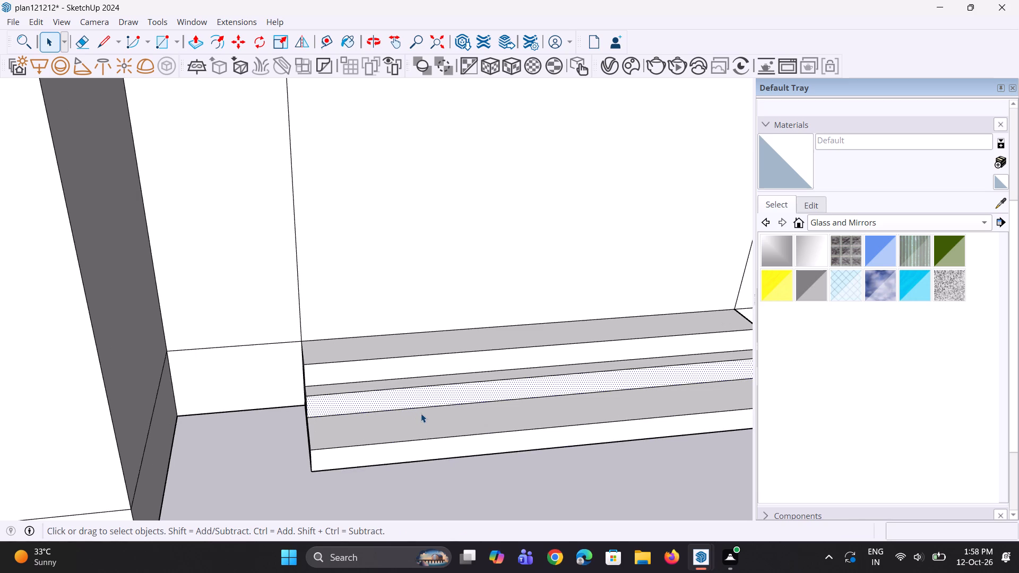
key("p")
left_click(428, 401)
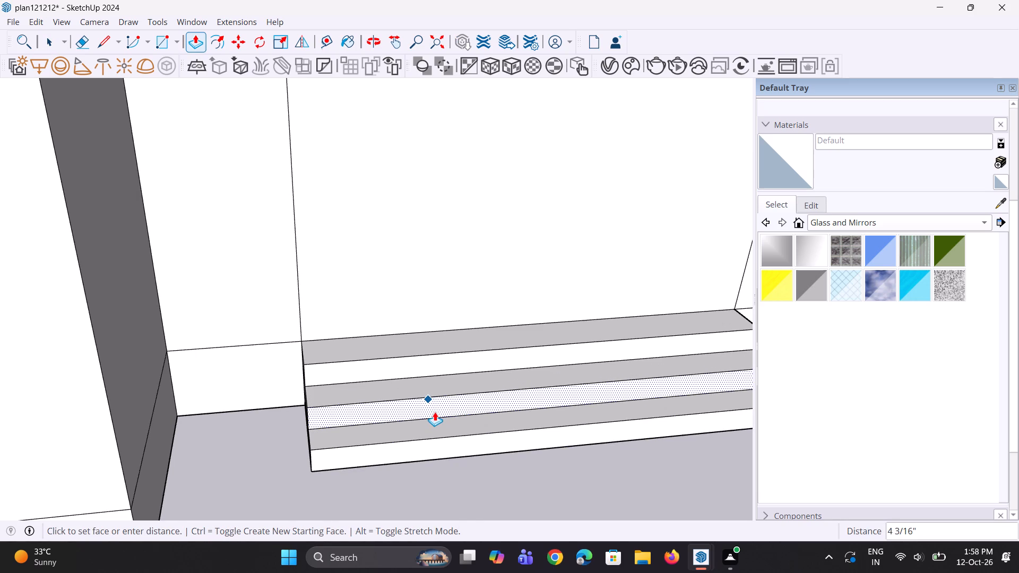
left_click(435, 412)
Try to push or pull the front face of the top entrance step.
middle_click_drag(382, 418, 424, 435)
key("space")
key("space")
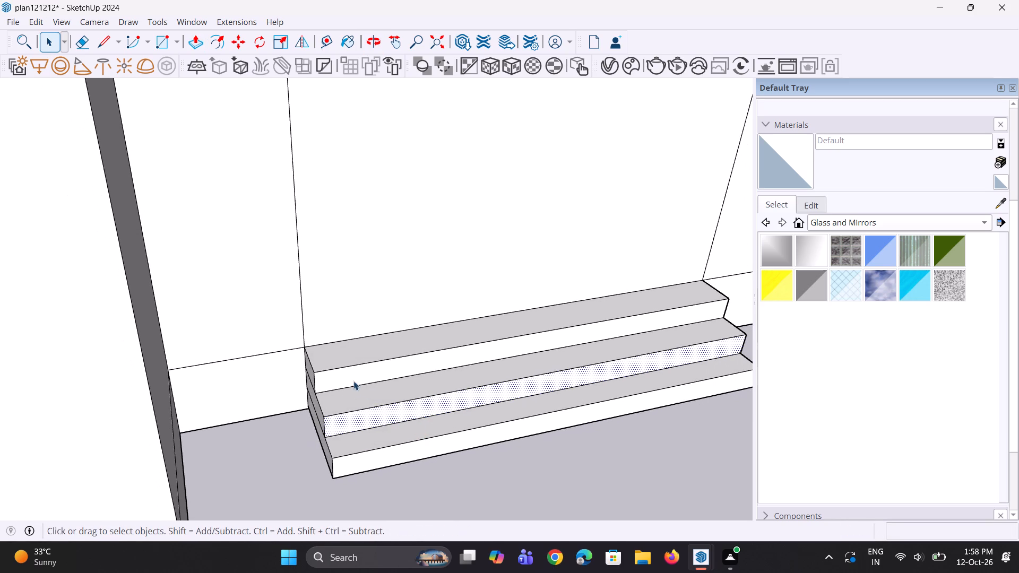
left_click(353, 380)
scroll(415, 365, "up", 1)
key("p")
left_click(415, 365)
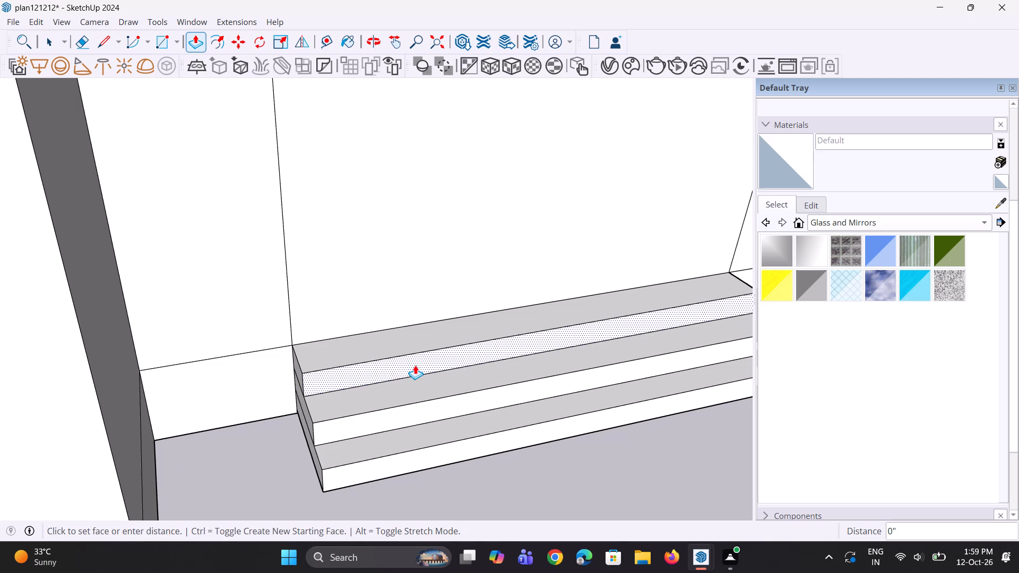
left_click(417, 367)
Extrude the building's underside downward 3" as a new starting face, adding a thin base strip below the plinth.
scroll(417, 367, "down", 3)
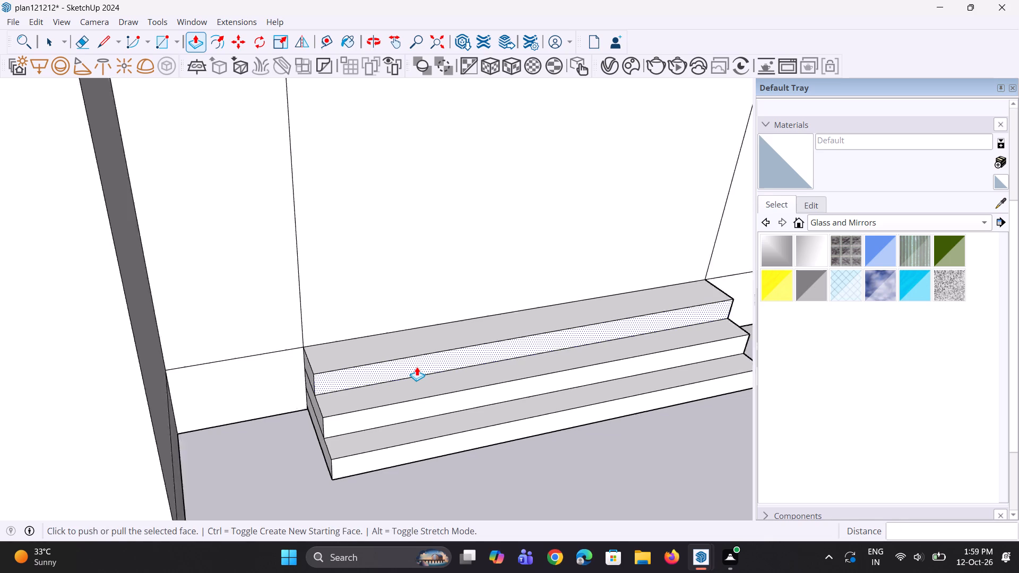
scroll(417, 367, "down", 8)
key("space")
key("space")
left_click(567, 462)
middle_click_drag(637, 413, 591, 395)
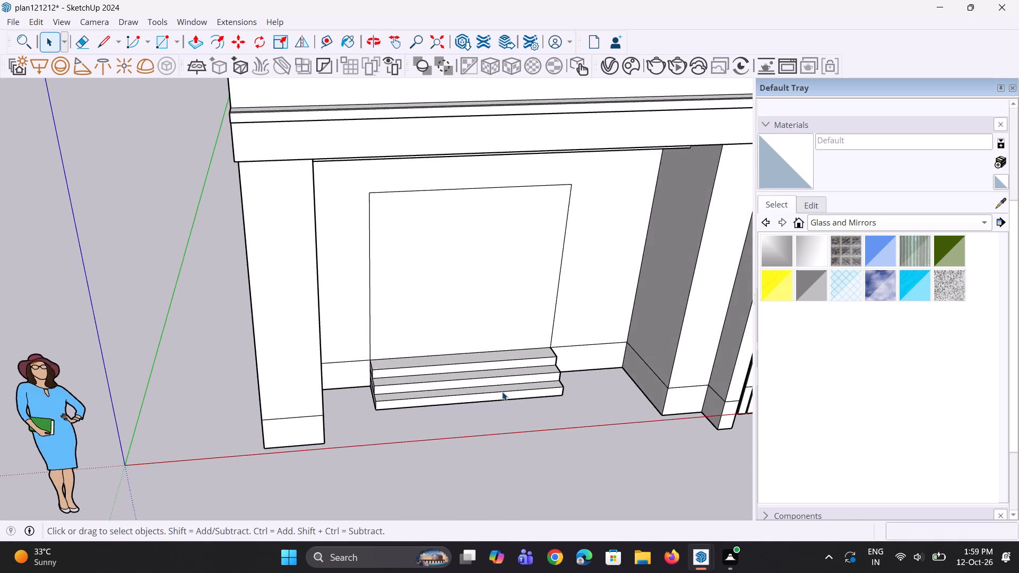
scroll(460, 387, "down", 5)
middle_click_drag(458, 404, 433, 216)
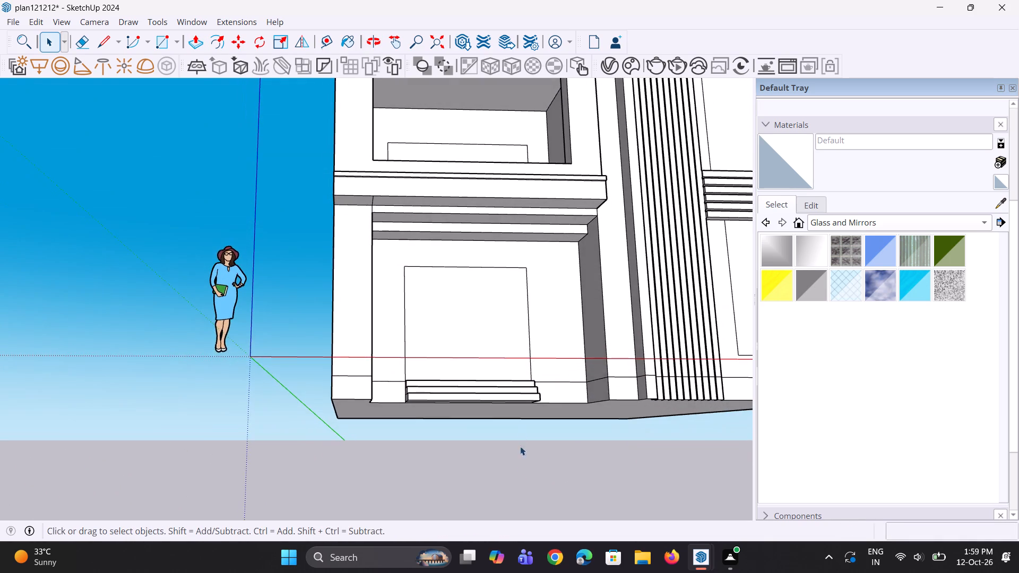
scroll(521, 467, "up", 3)
scroll(395, 421, "up", 4)
middle_click_drag(393, 406, 396, 403)
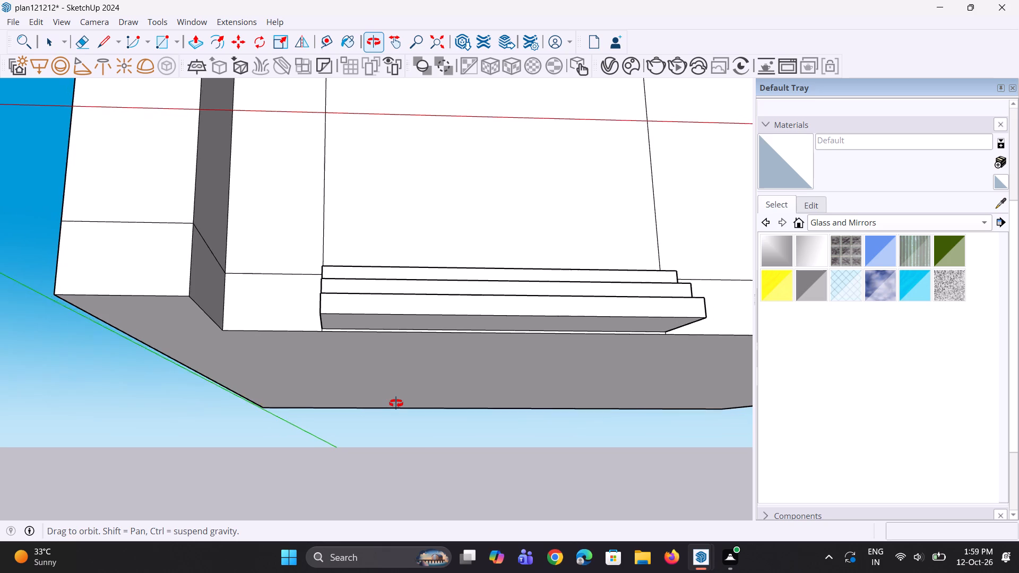
middle_click_drag(396, 403, 405, 429)
key("p")
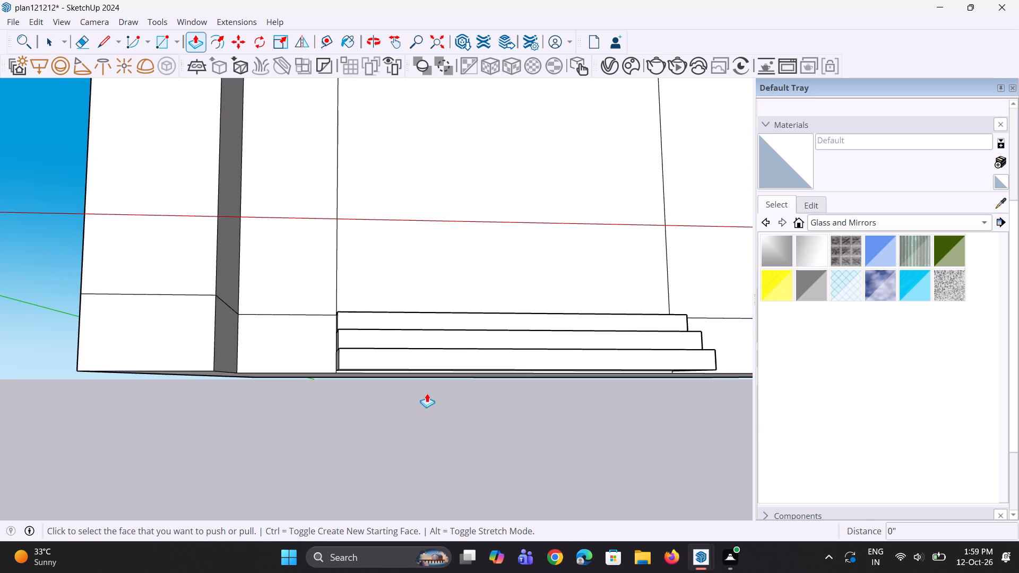
middle_click_drag(429, 390, 427, 322)
scroll(382, 444, "down", 1)
left_click(382, 445)
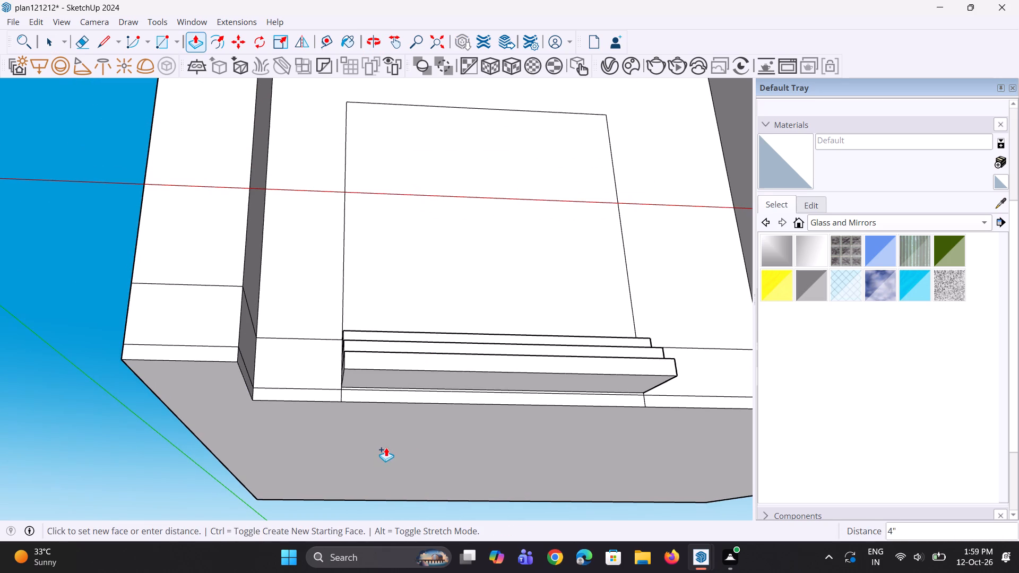
left_click(387, 452)
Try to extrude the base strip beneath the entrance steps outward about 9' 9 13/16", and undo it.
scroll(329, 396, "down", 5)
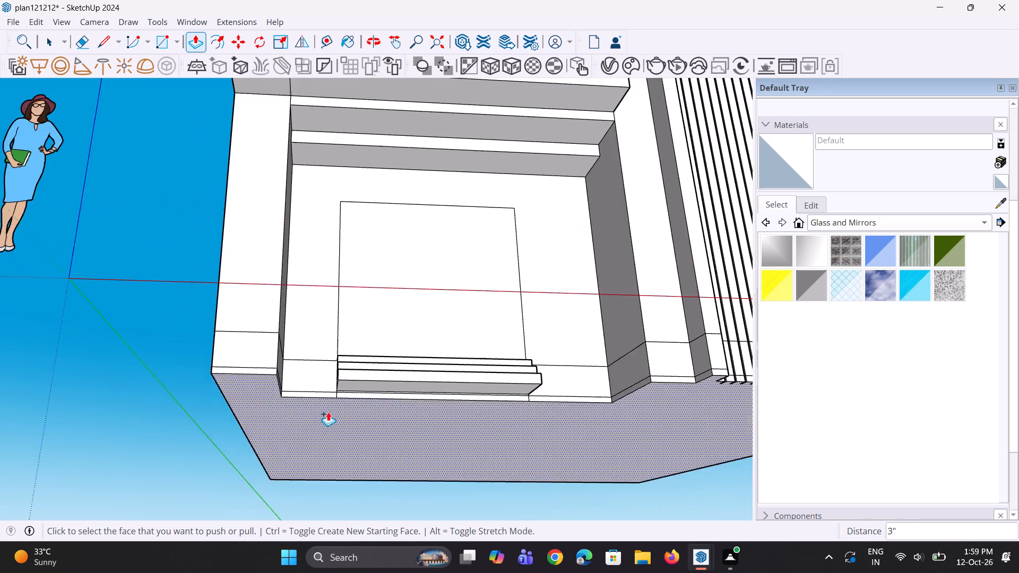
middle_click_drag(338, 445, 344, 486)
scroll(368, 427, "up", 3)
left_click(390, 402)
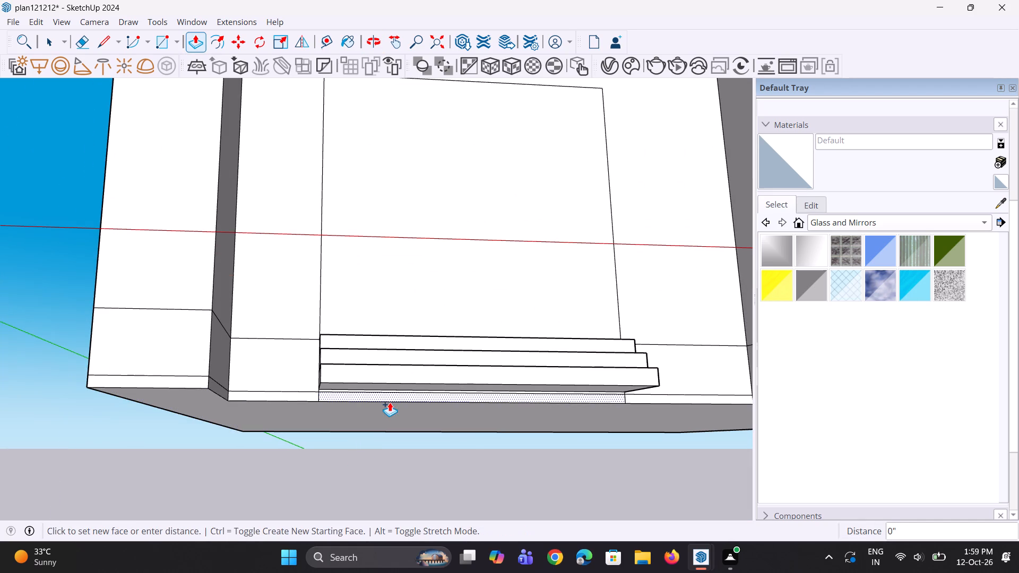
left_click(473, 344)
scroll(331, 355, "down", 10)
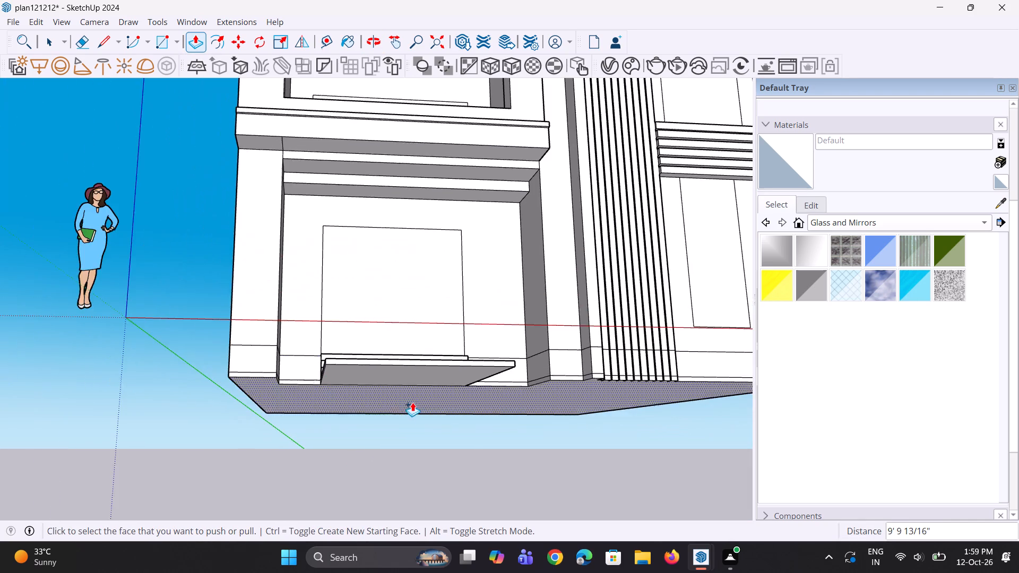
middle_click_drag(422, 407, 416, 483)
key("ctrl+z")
Erase the short vertical lines dividing the base strip beneath both ends of the entrance steps.
scroll(337, 467, "up", 6, "ctrl")
middle_click_drag(323, 409, 299, 335)
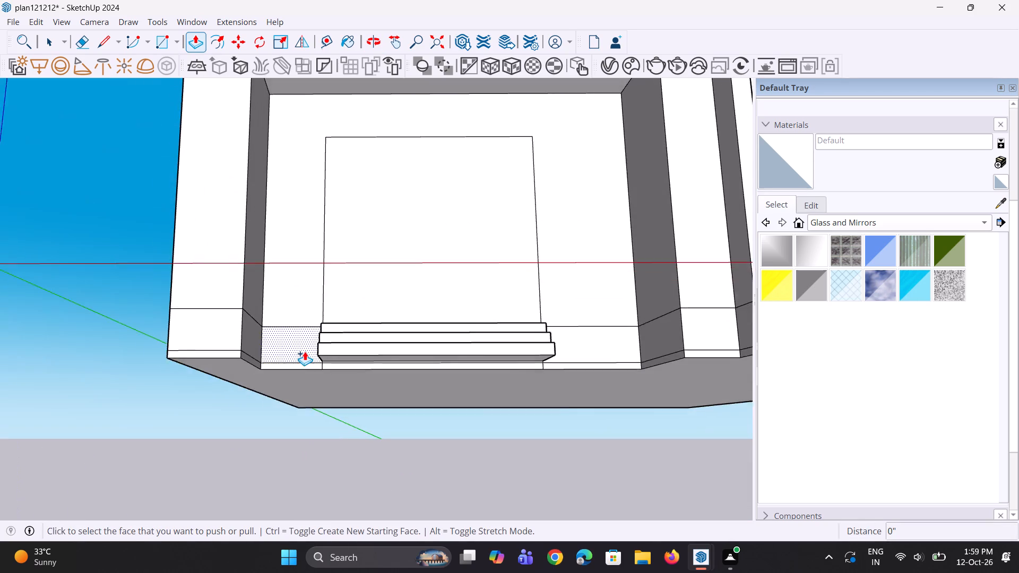
scroll(305, 351, "up", 8)
key("e")
scroll(318, 378, "up", 6)
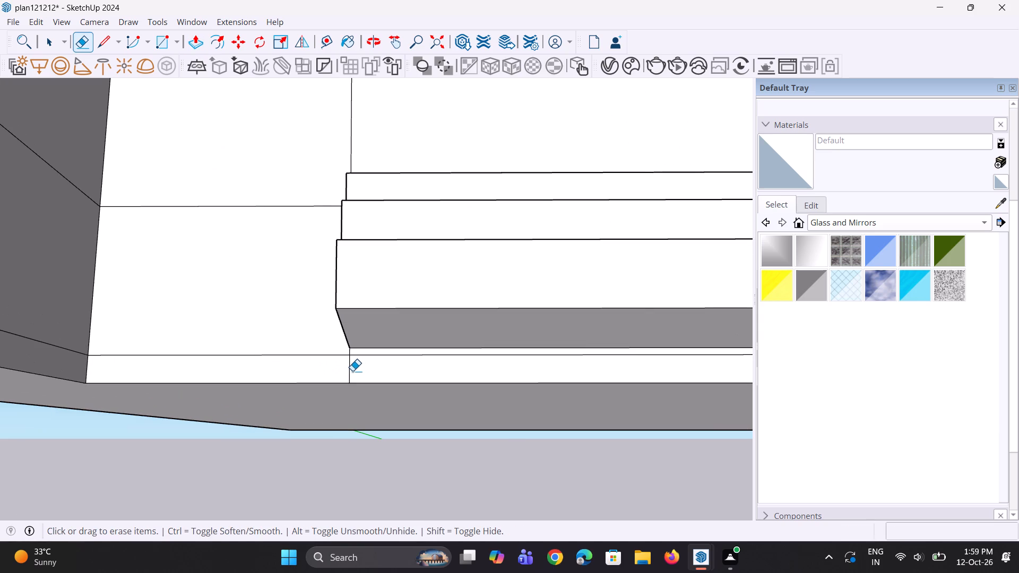
left_click(350, 371)
scroll(186, 390, "down", 10)
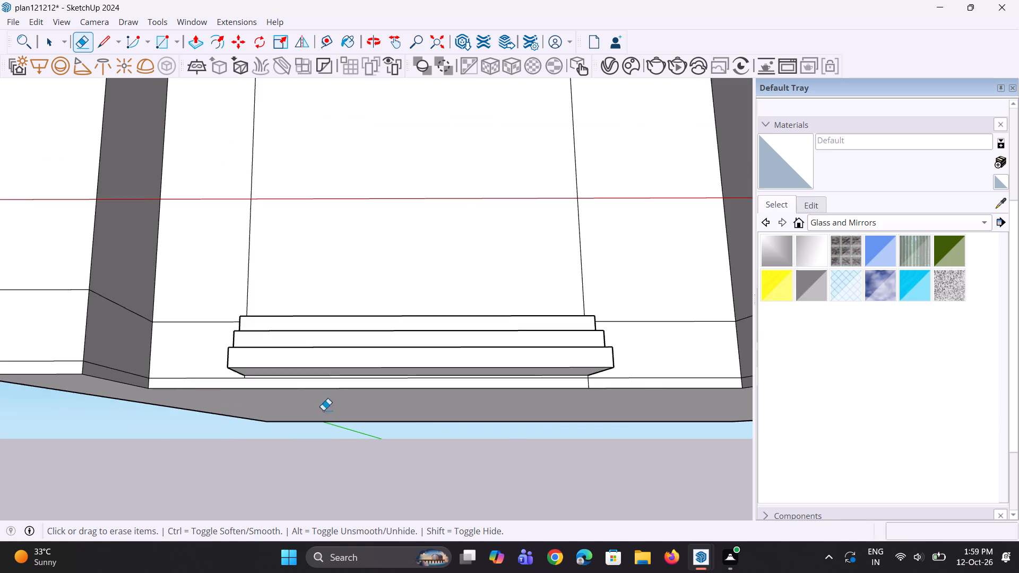
scroll(575, 422, "up", 3)
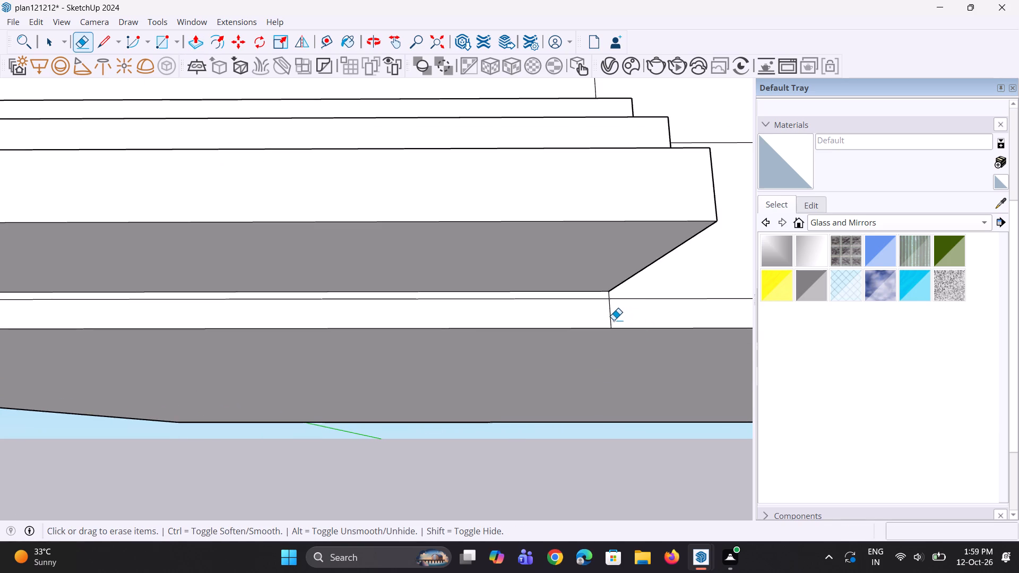
left_click(614, 320)
left_click(609, 319)
Extrude the base strip inside the entrance recess outward 3' 10 3/16", flush with the pier fronts.
scroll(523, 406, "down", 8)
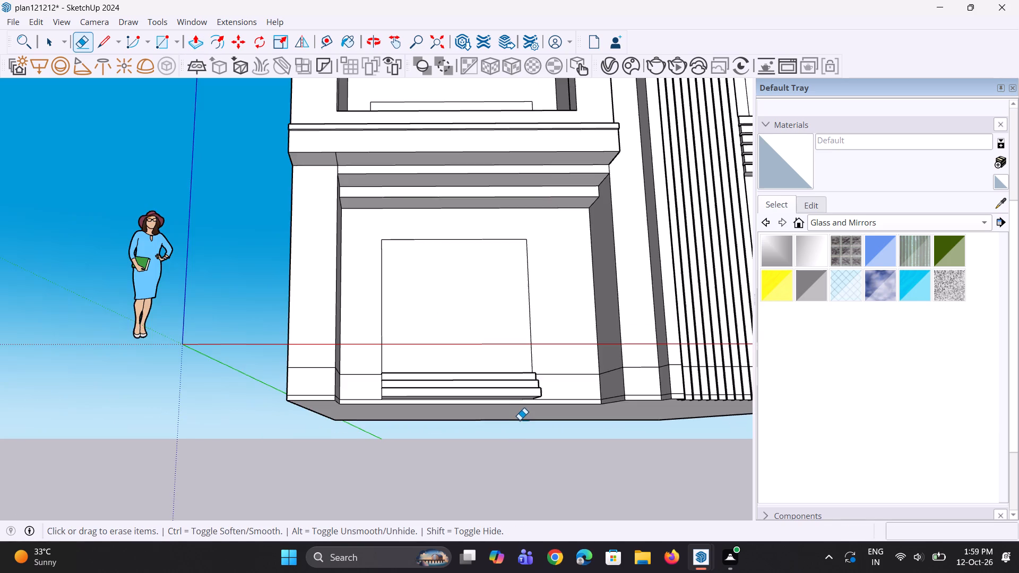
middle_click_drag(520, 421, 522, 466)
scroll(567, 416, "up", 11)
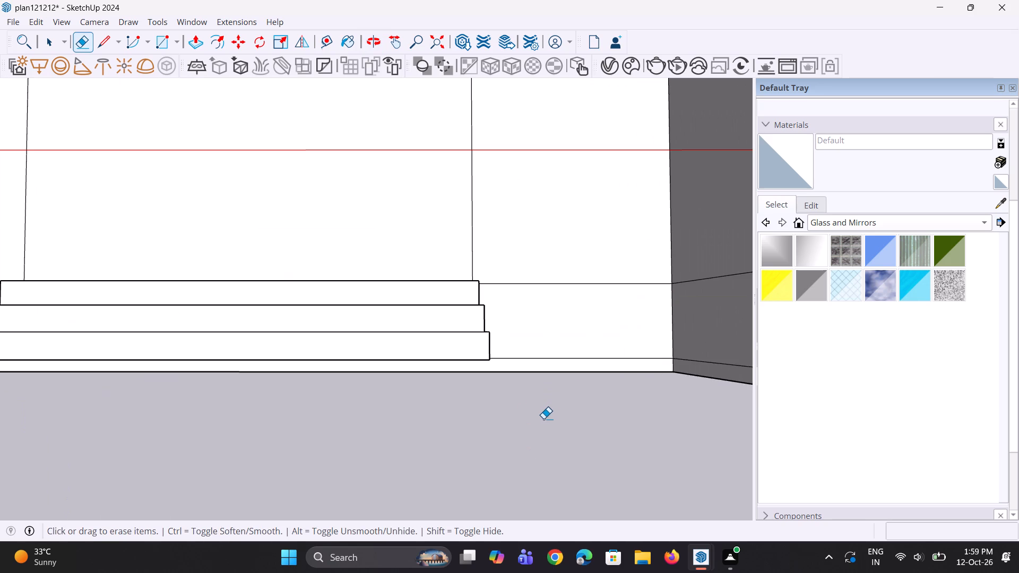
key("p")
double_click(609, 365)
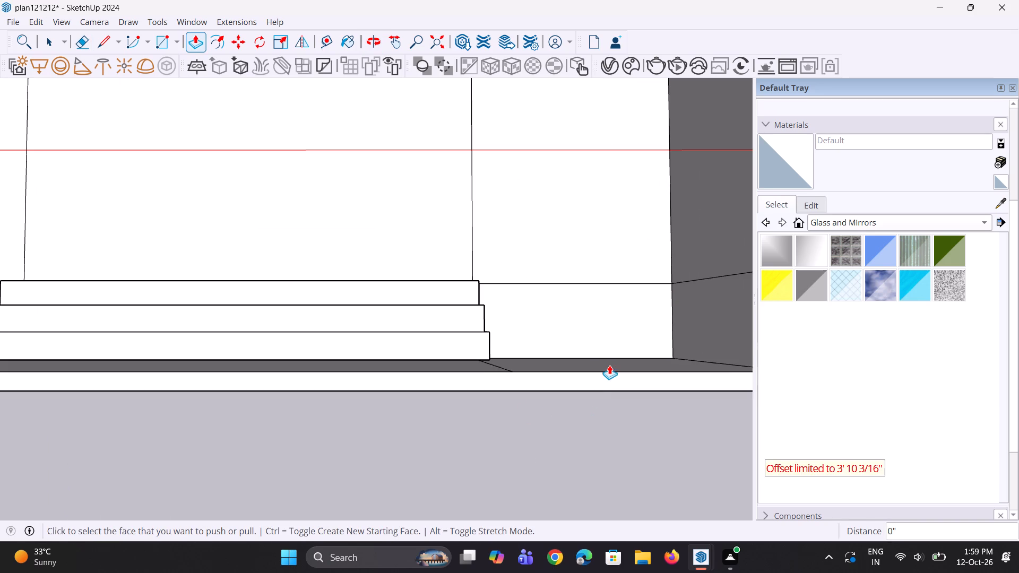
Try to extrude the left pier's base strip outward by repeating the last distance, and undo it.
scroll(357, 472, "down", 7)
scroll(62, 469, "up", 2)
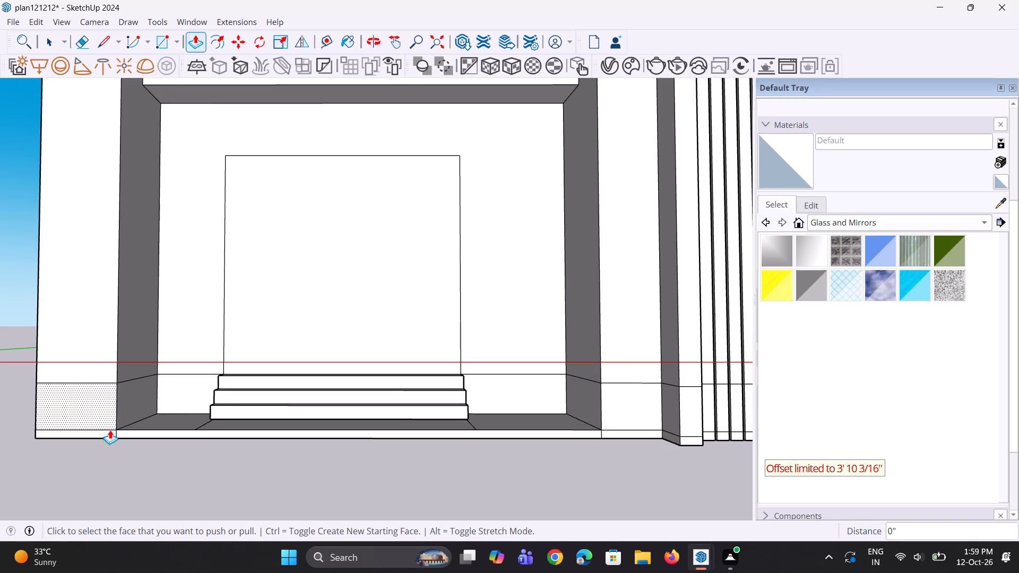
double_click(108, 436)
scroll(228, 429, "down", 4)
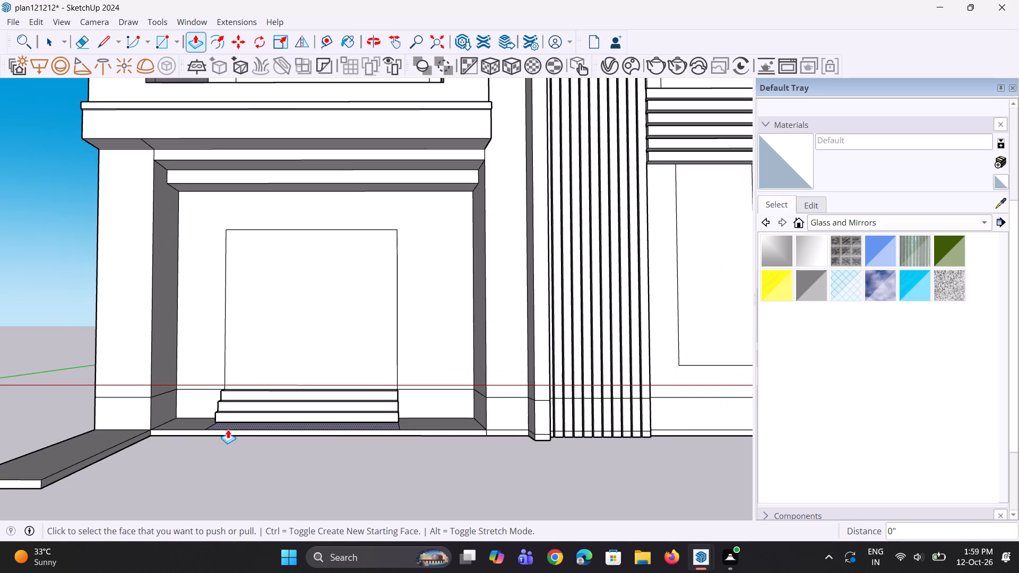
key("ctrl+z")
Extrude the base strips under the left pier and the entrance recess outward about 3' 8 1/16" as a platform.
left_click(140, 434)
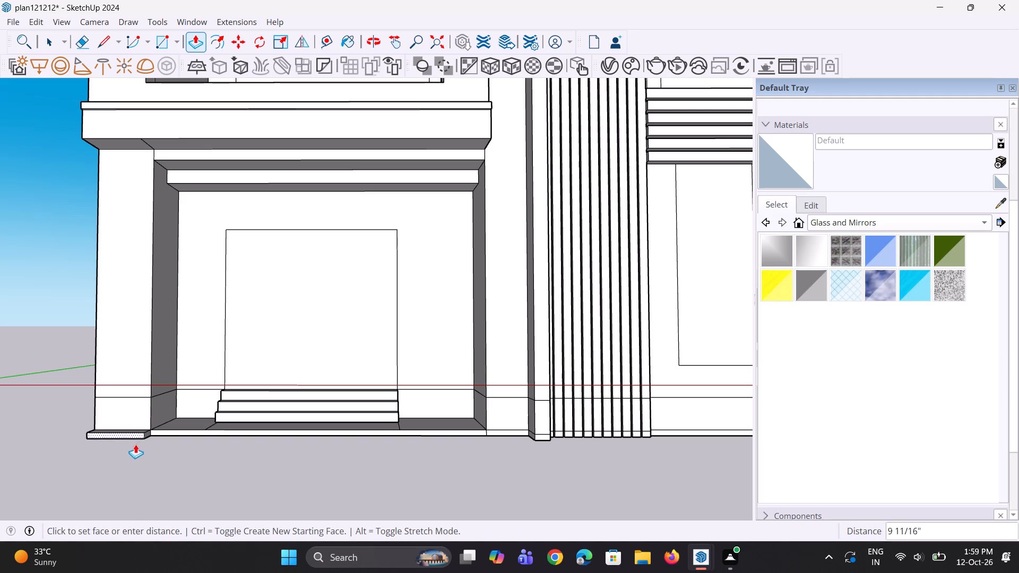
left_click(117, 470)
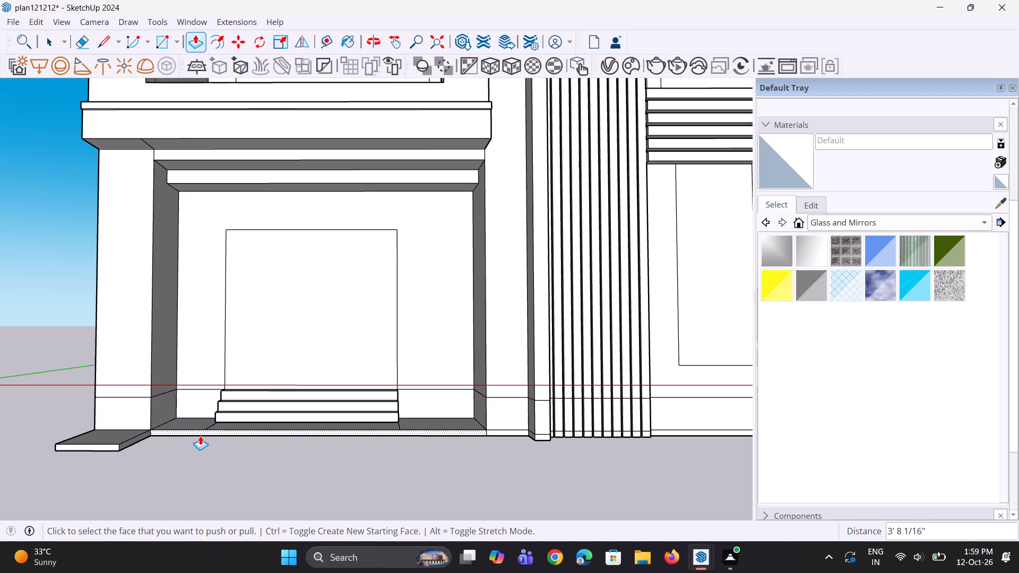
double_click(200, 436)
Extrude the right pier's base strip outward 1' 2 3/4" plus 2' 5 5/16", and pull out the strip under the narrow projection beside it.
double_click(505, 435)
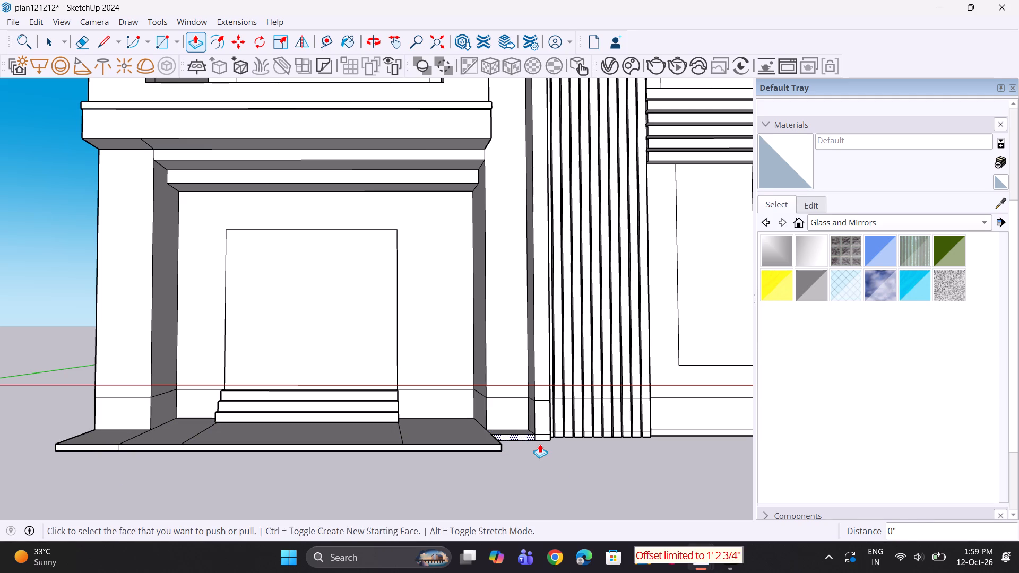
double_click(544, 439)
double_click(519, 442)
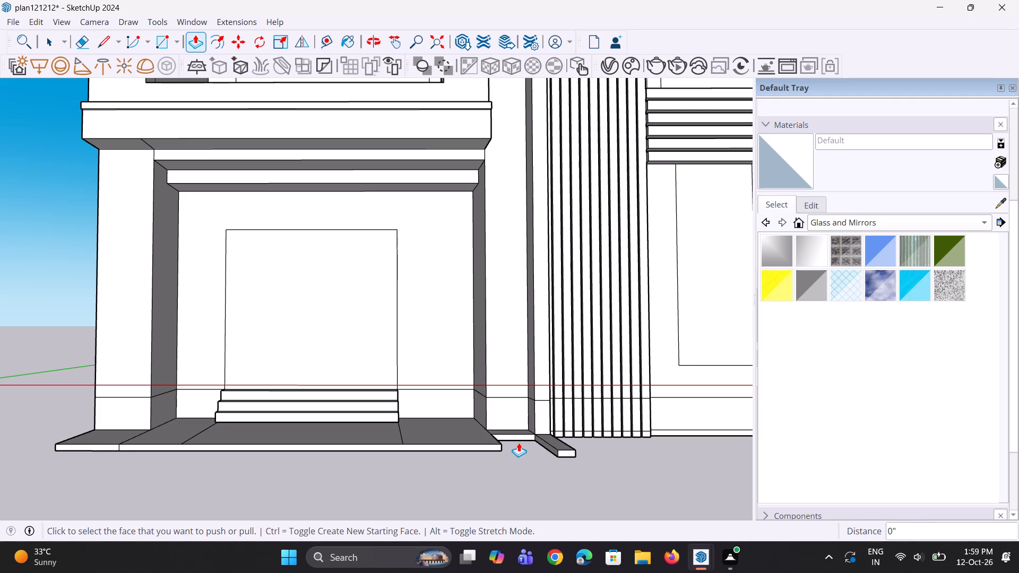
double_click(517, 438)
scroll(424, 484, "down", 5)
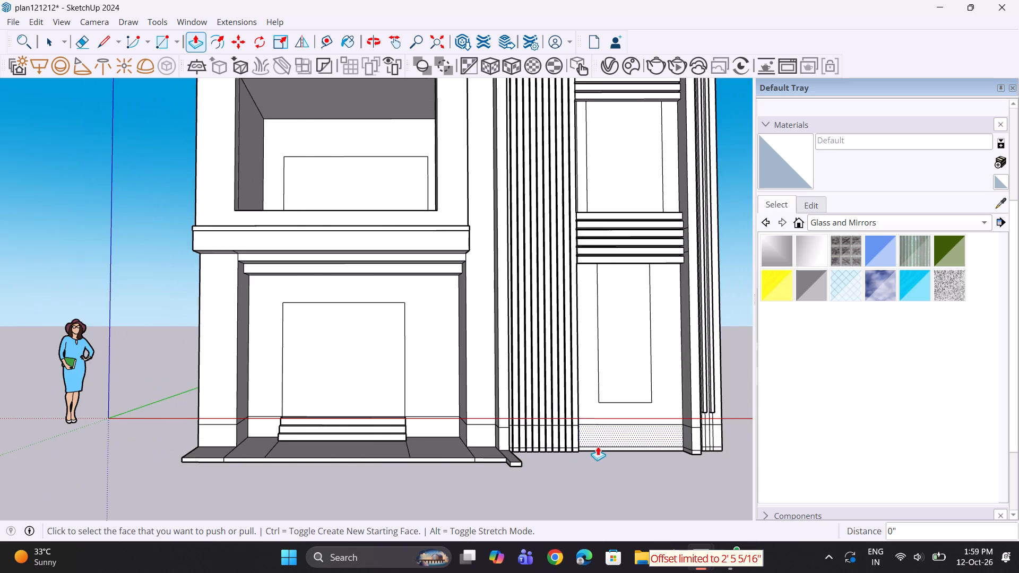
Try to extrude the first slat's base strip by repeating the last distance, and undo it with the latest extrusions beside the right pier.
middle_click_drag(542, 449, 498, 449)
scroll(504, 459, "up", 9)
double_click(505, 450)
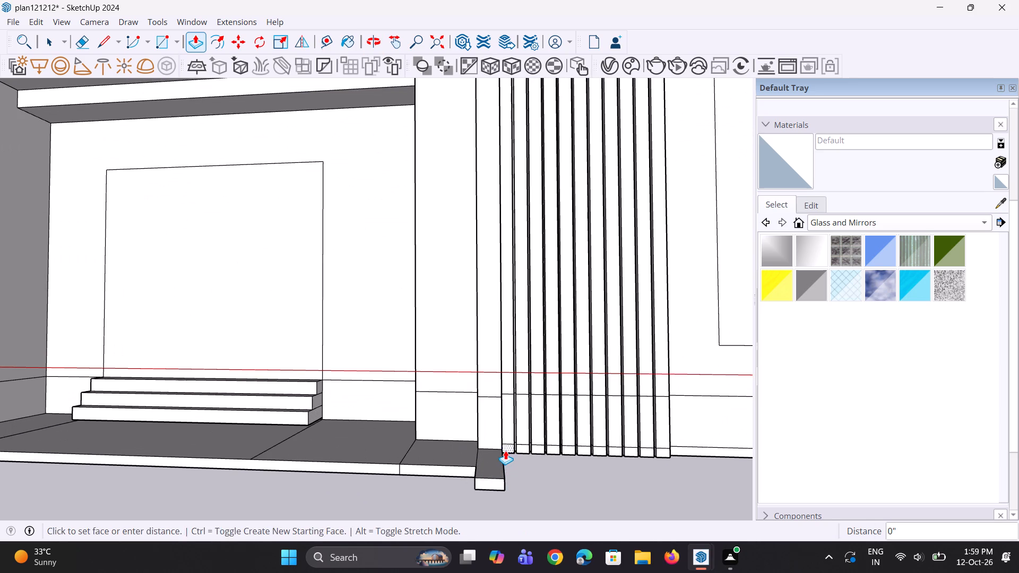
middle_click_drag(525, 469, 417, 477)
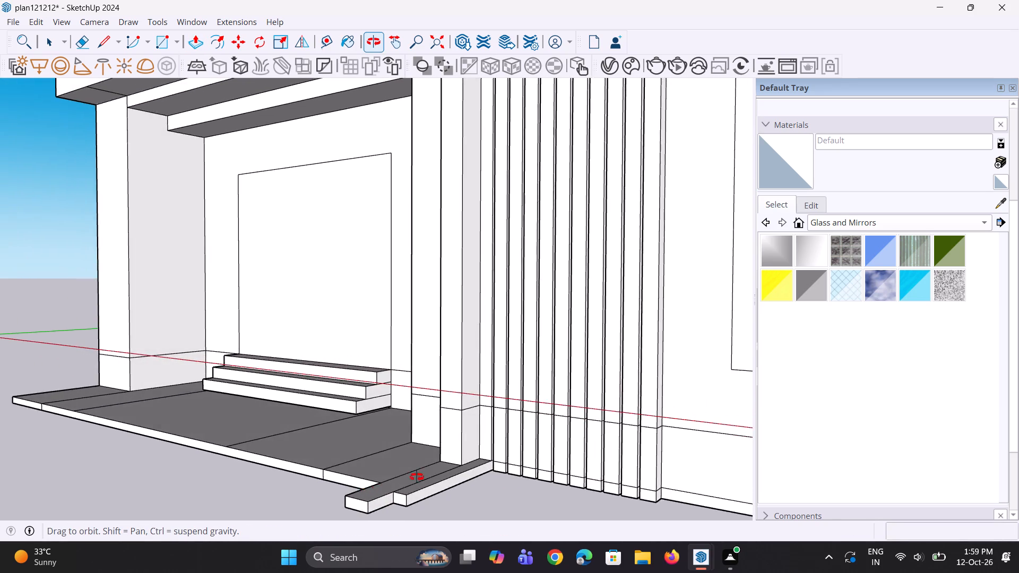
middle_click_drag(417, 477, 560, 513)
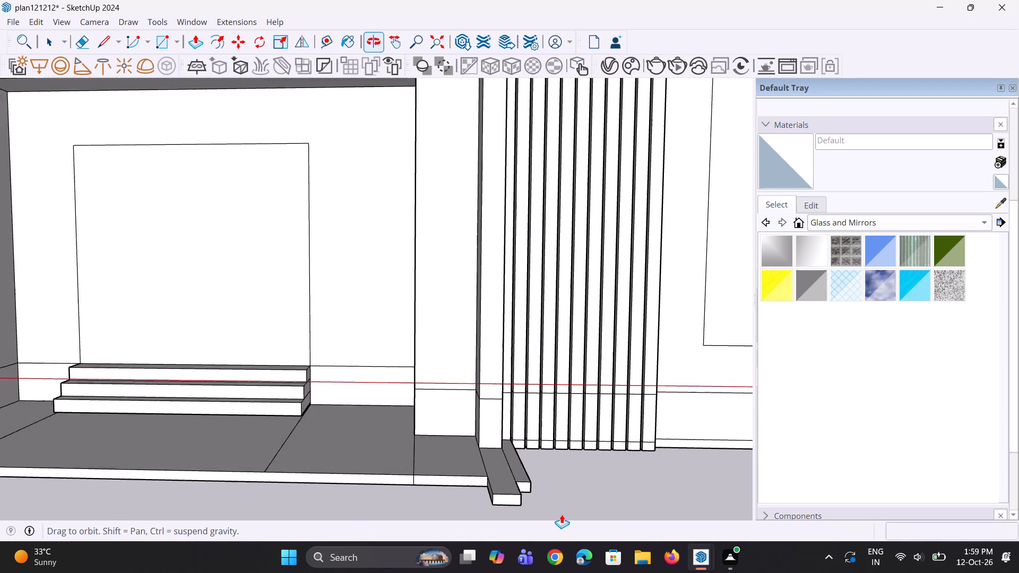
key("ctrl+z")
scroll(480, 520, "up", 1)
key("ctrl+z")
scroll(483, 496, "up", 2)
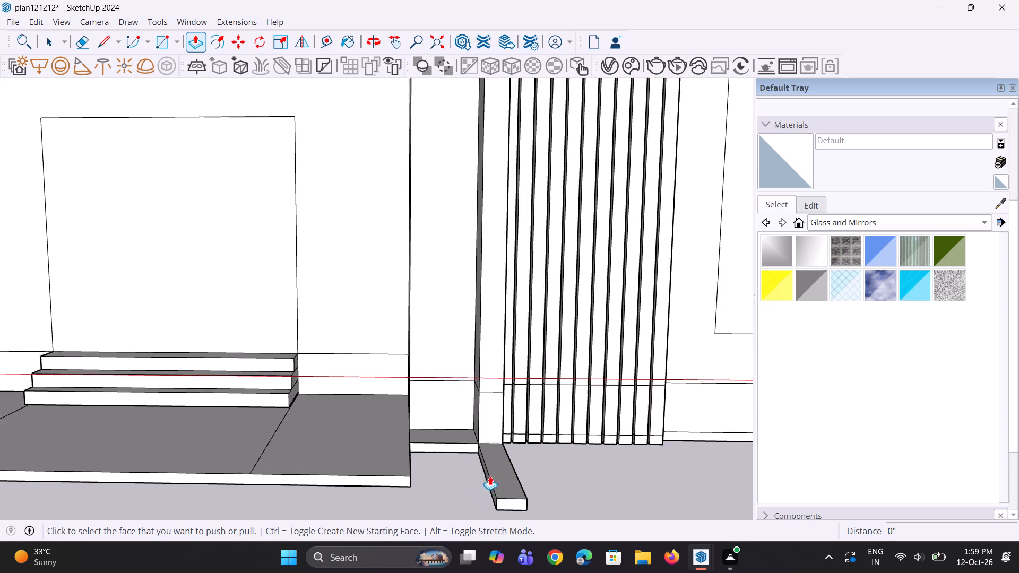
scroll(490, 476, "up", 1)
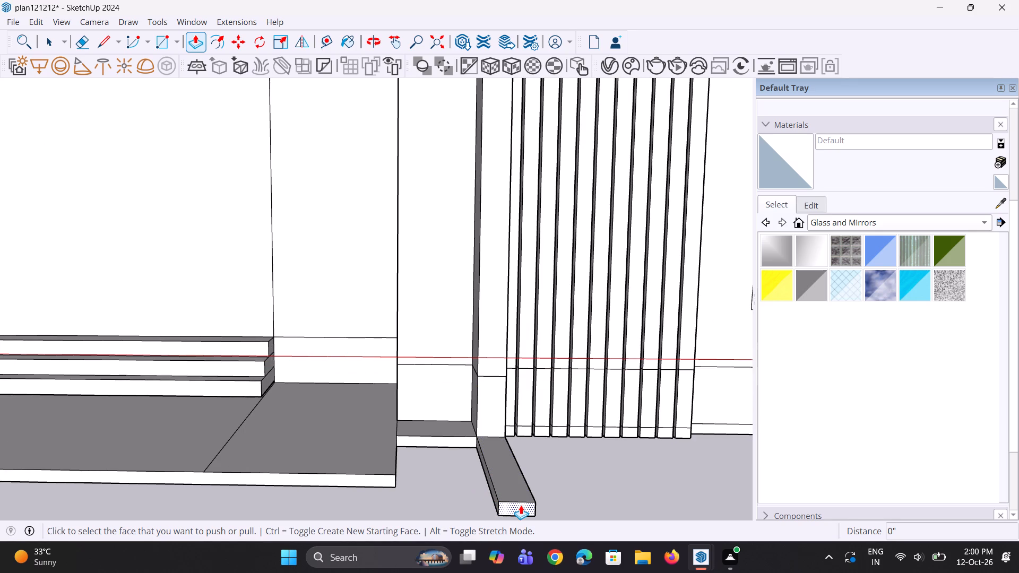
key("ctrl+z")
Extrude the right pier's base strip outward 2' 5 5/16", flush with the platform, and repeat the distance under the narrow projection.
left_click(444, 445)
left_click(376, 489)
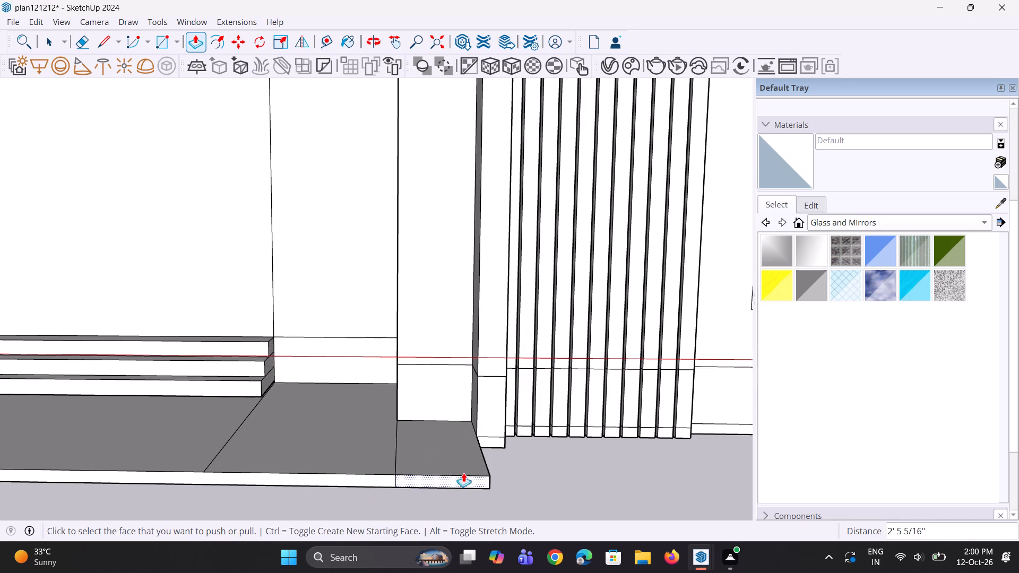
double_click(497, 442)
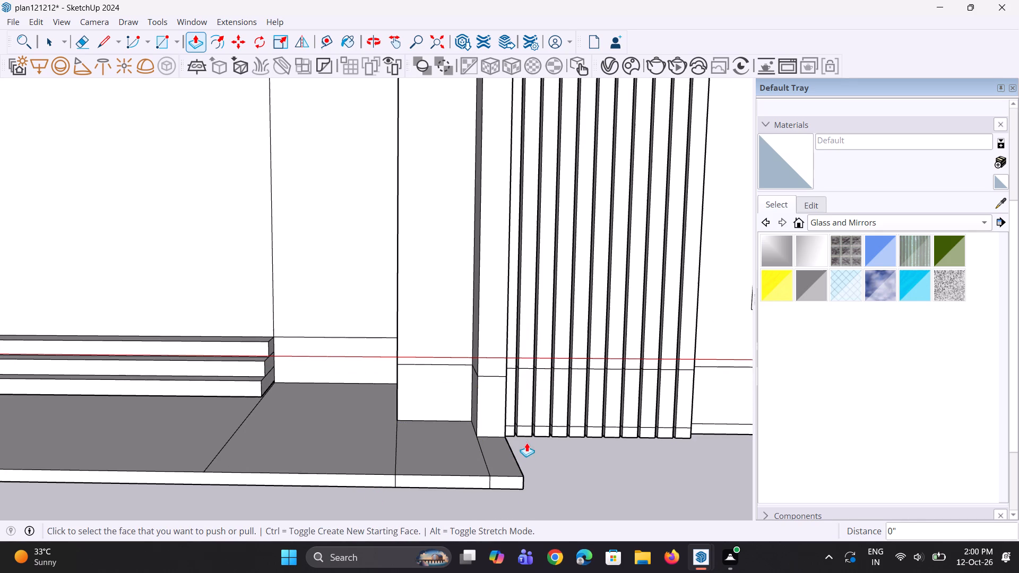
Extrude the base strip under the first slat beside the narrow projection outward 3' 3 13/16", flush with the platform front.
double_click(512, 433)
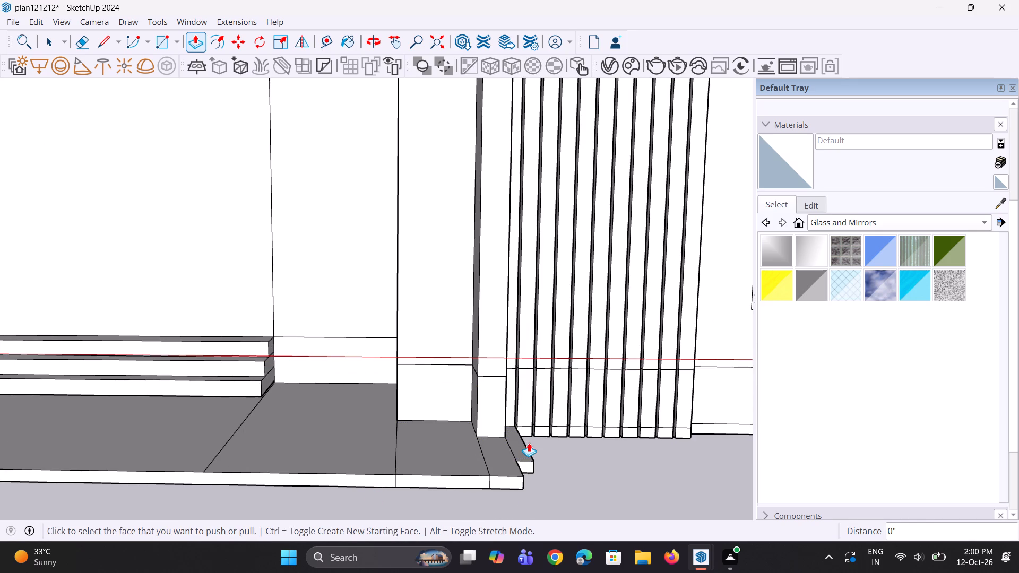
key("ctrl+z")
left_click(513, 431)
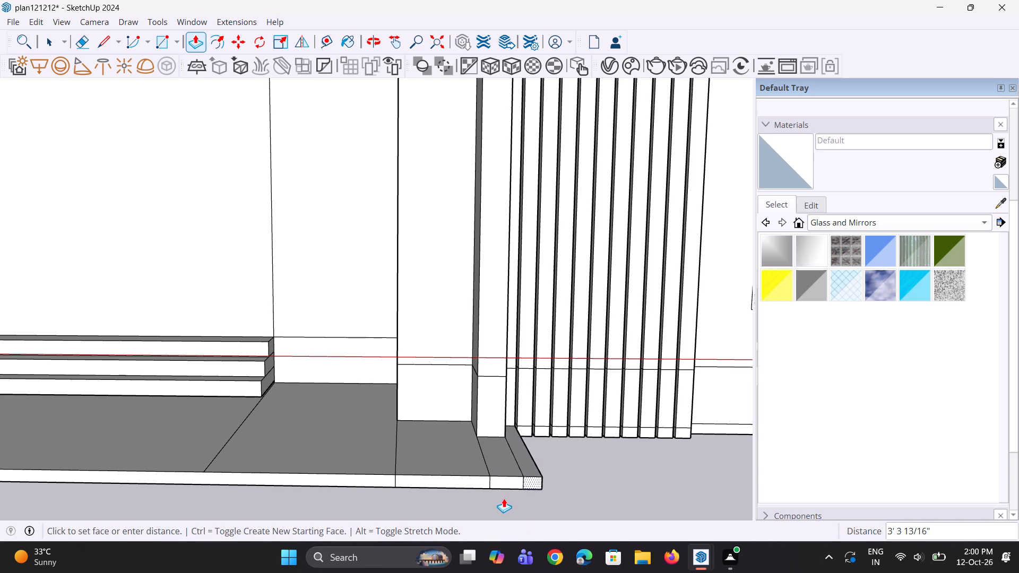
left_click(504, 498)
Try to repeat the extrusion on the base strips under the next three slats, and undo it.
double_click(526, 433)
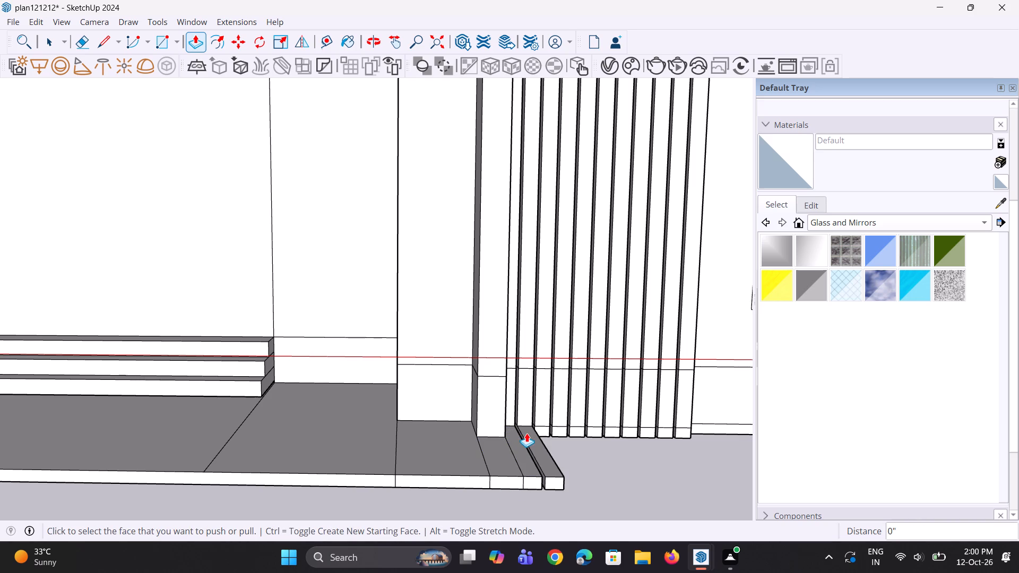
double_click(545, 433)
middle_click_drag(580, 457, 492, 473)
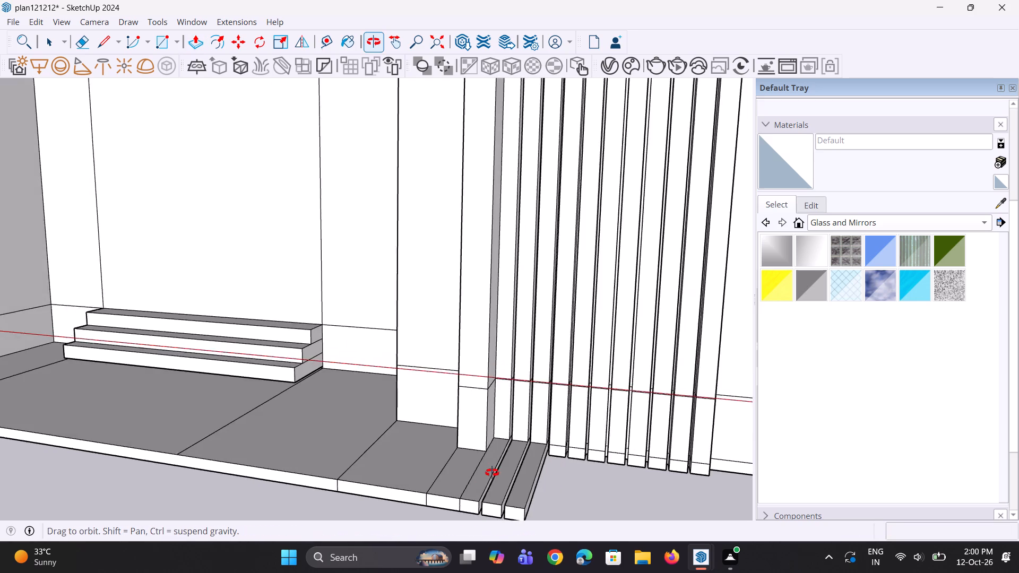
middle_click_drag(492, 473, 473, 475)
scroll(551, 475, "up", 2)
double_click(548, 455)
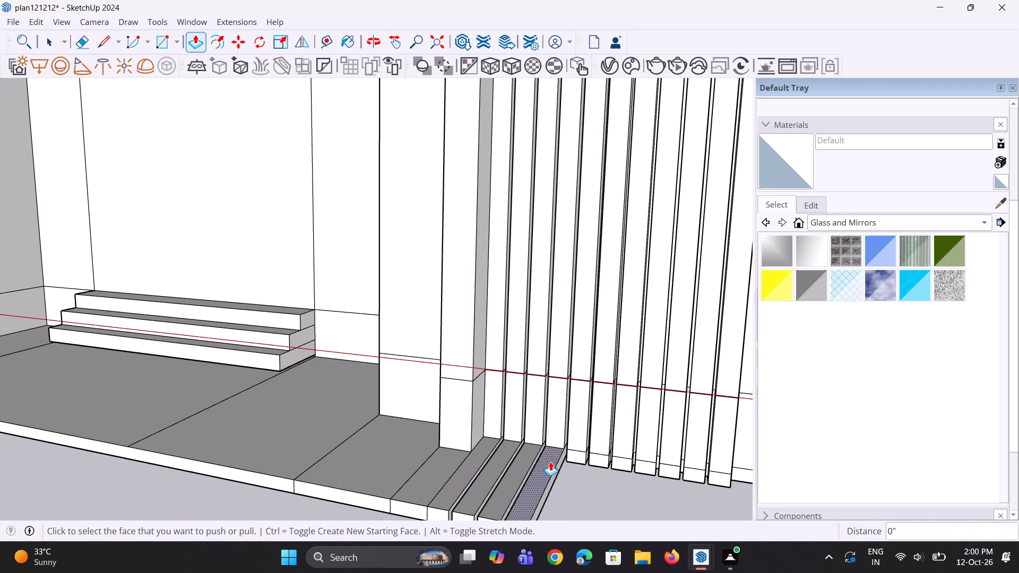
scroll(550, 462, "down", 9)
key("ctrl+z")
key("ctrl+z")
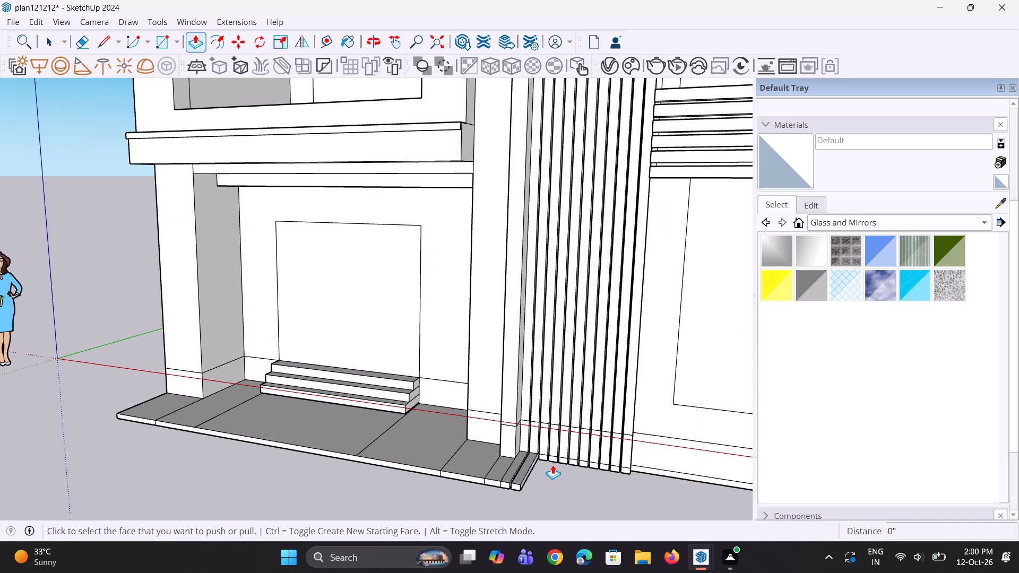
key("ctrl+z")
Pull the recessed base strips in the first grooves, starting beside the entrance platform, outward 4 1/4", flush with the slats' base strips.
middle_click_drag(486, 481, 510, 421, "ctrl")
scroll(566, 452, "up", 9)
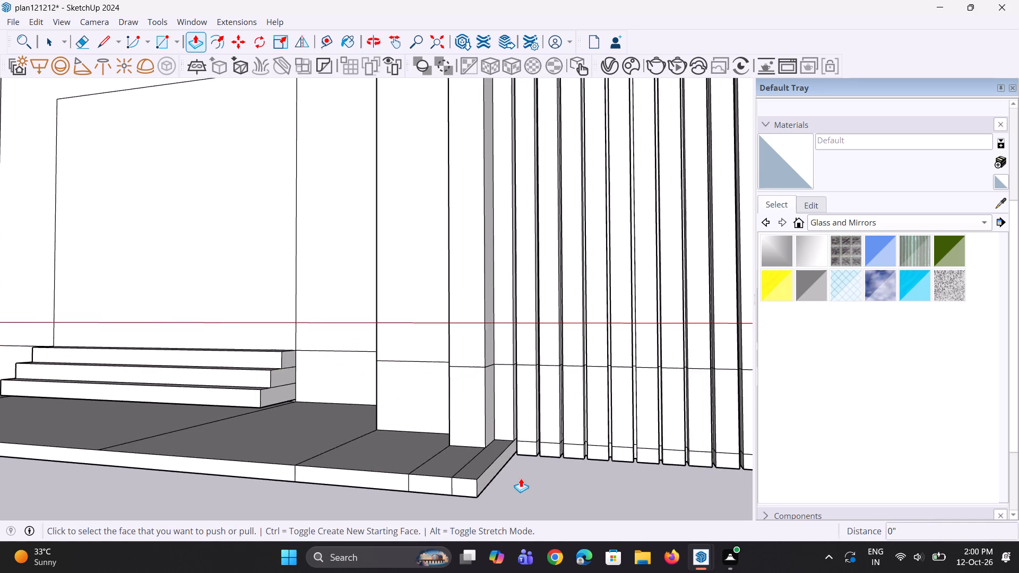
scroll(521, 478, "up", 3)
middle_click_drag(520, 477, 522, 370)
scroll(532, 432, "down", 3)
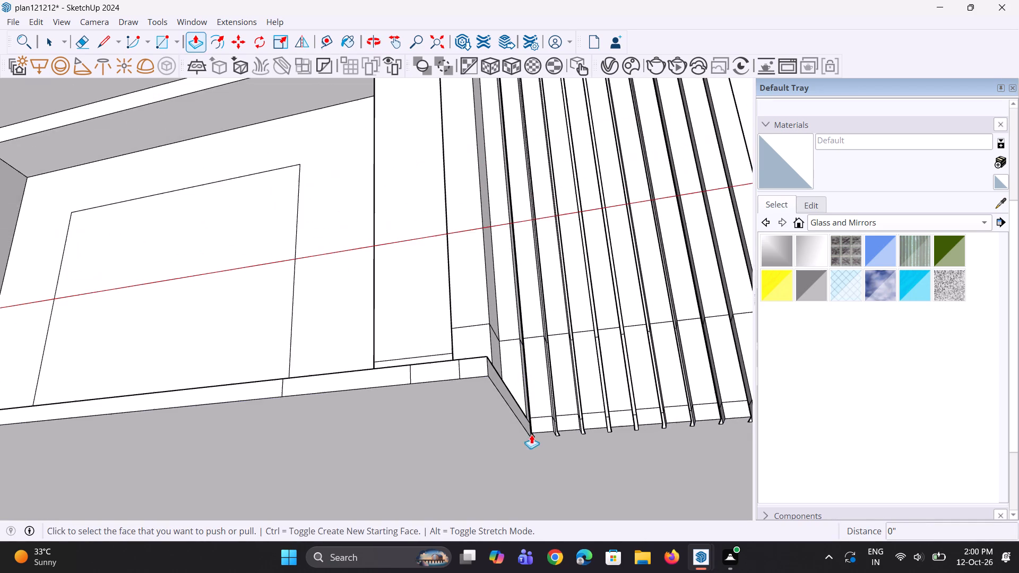
middle_click_drag(539, 449, 538, 442)
scroll(538, 442, "up", 11)
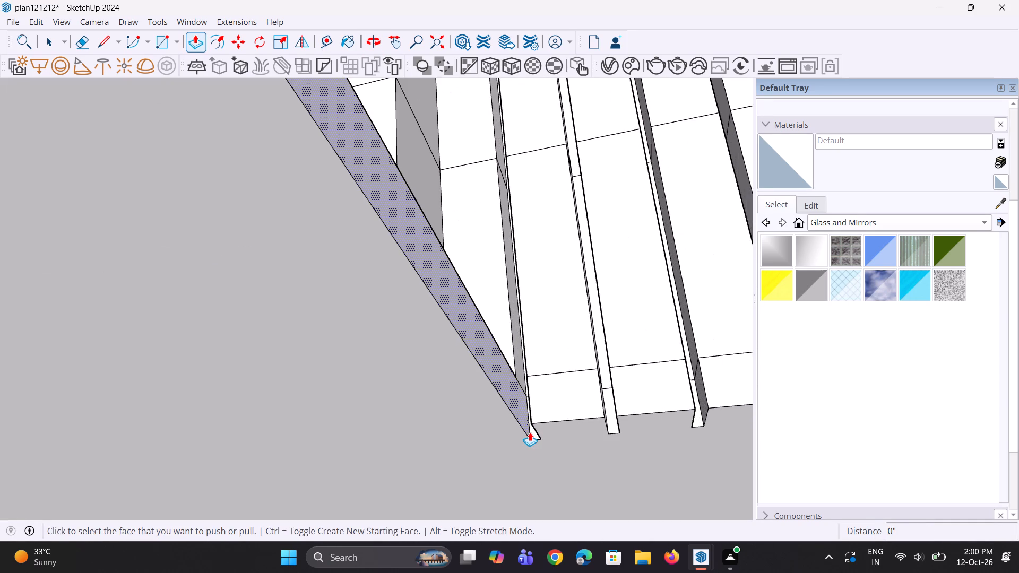
double_click(533, 434)
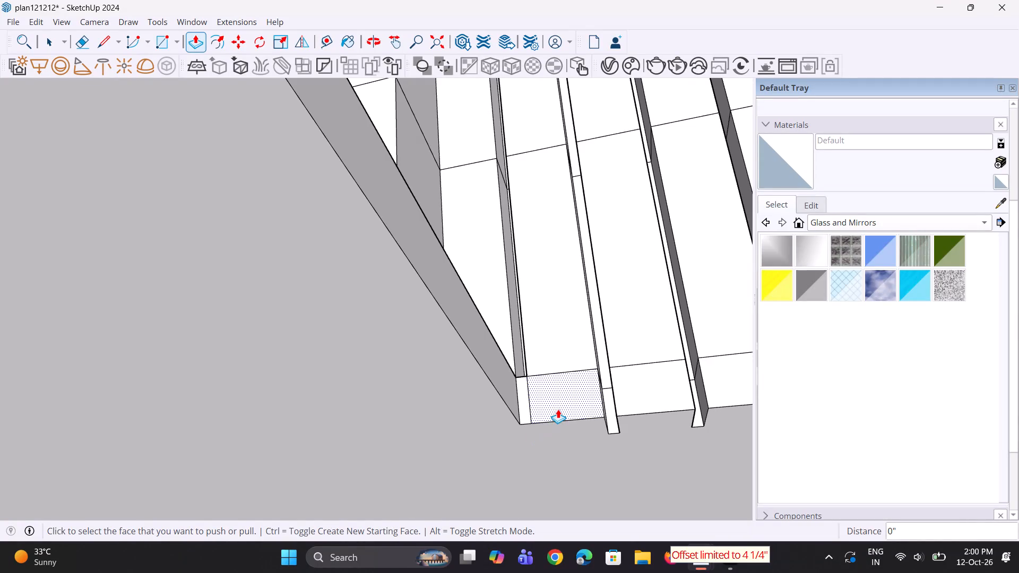
double_click(612, 422)
scroll(463, 450, "down", 4)
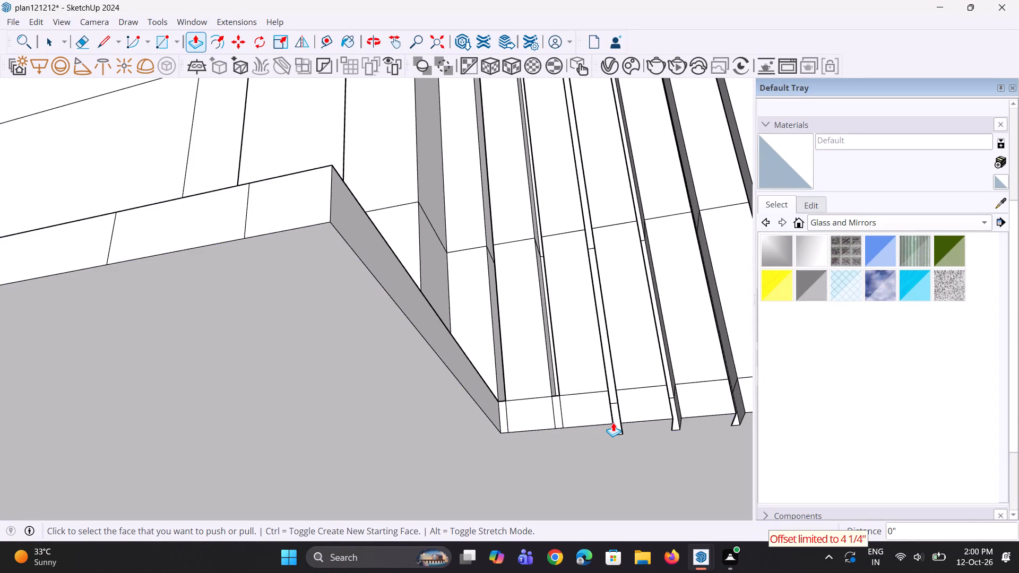
scroll(613, 422, "up", 1)
double_click(617, 426)
scroll(516, 444, "down", 4)
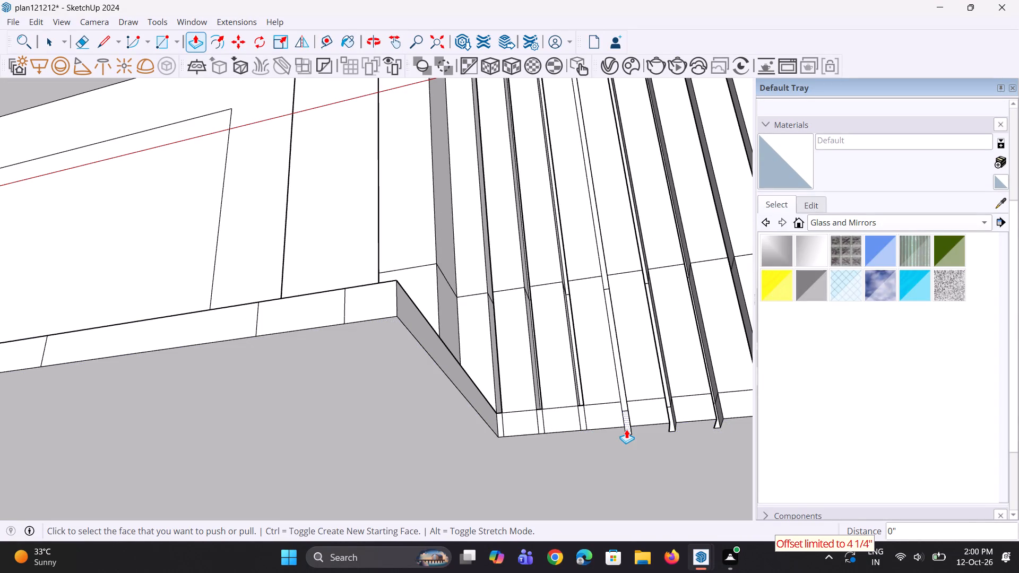
double_click(626, 429)
double_click(670, 421)
Pull out the recessed base strips in the remaining grooves until they are flush with the slats' base strips.
scroll(529, 445, "down", 4)
scroll(667, 405, "up", 3)
double_click(653, 437)
scroll(547, 457, "down", 3)
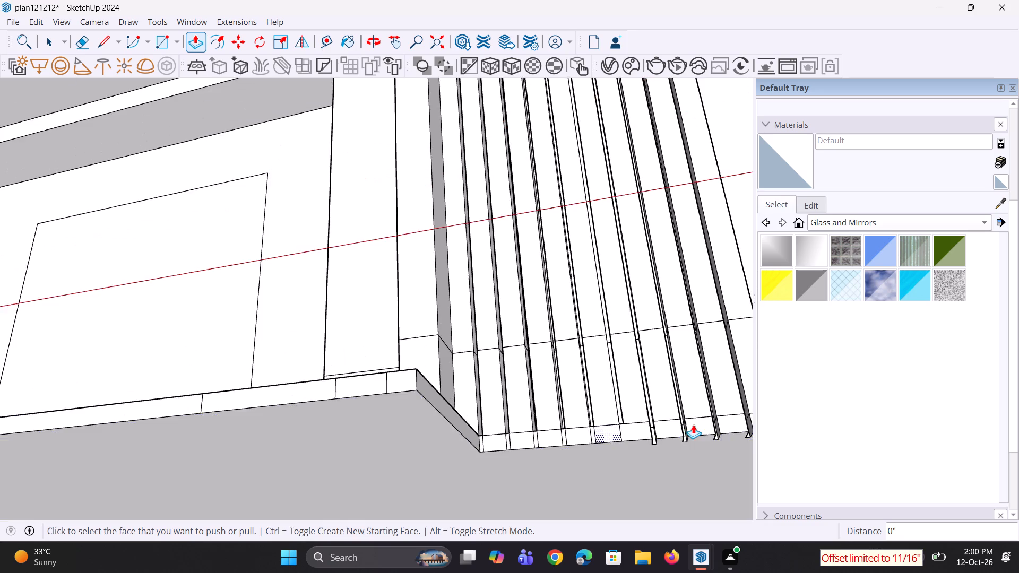
scroll(693, 424, "up", 3)
double_click(642, 442)
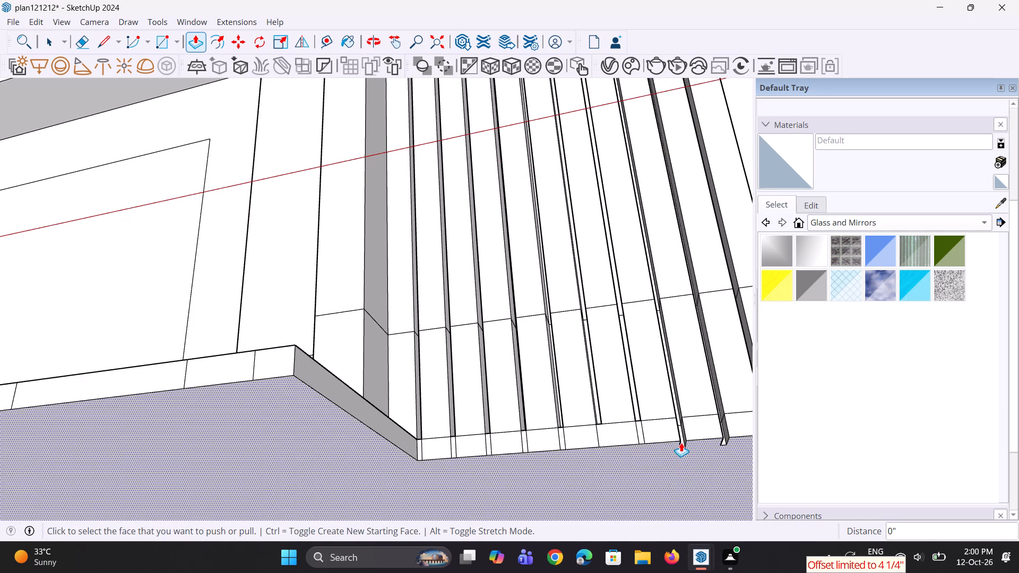
double_click(681, 442)
scroll(456, 460, "down", 4)
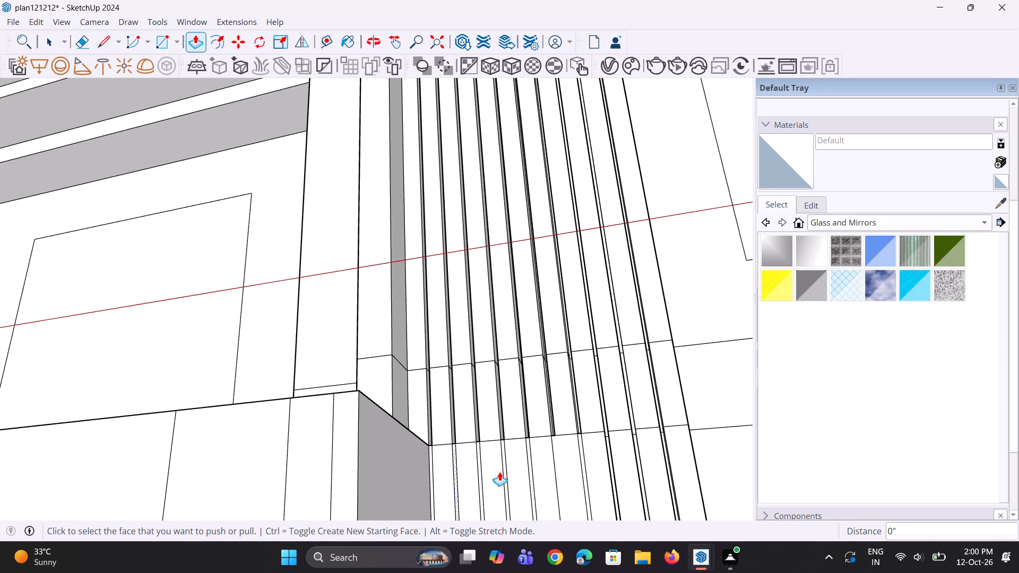
key("ctrl+z")
scroll(598, 446, "up", 8)
double_click(612, 448)
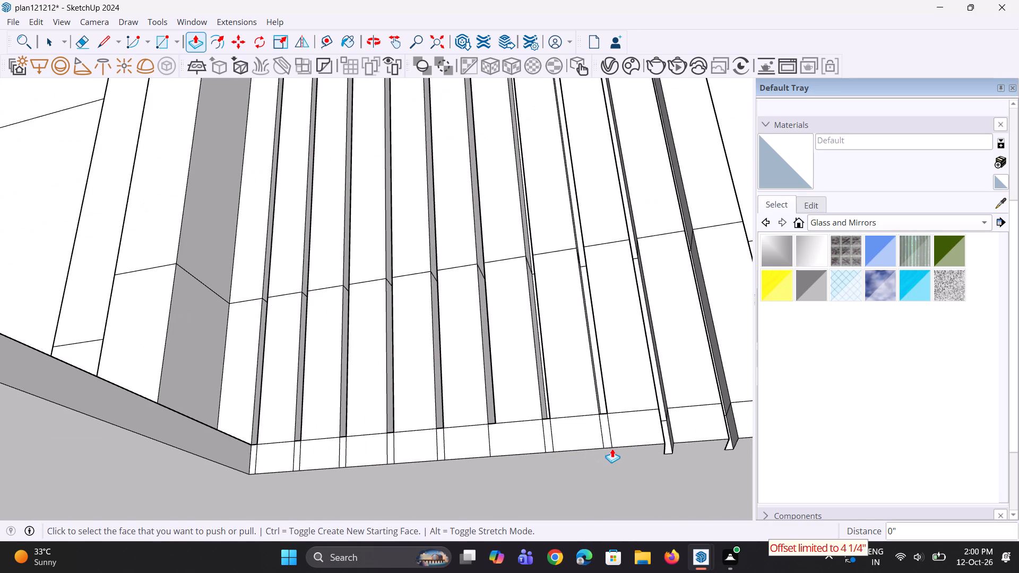
scroll(486, 451, "down", 4)
scroll(640, 435, "up", 3)
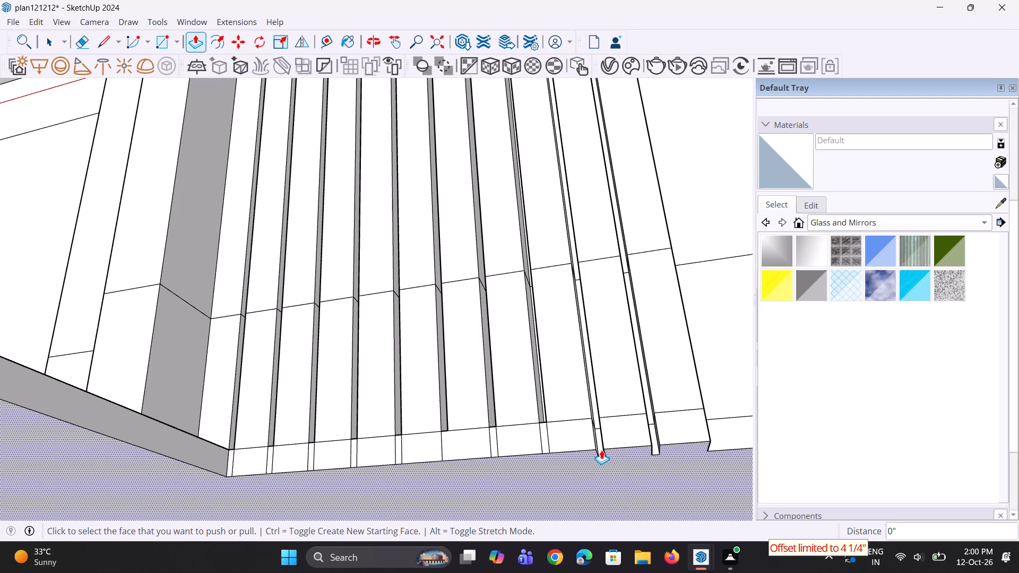
double_click(601, 448)
double_click(655, 447)
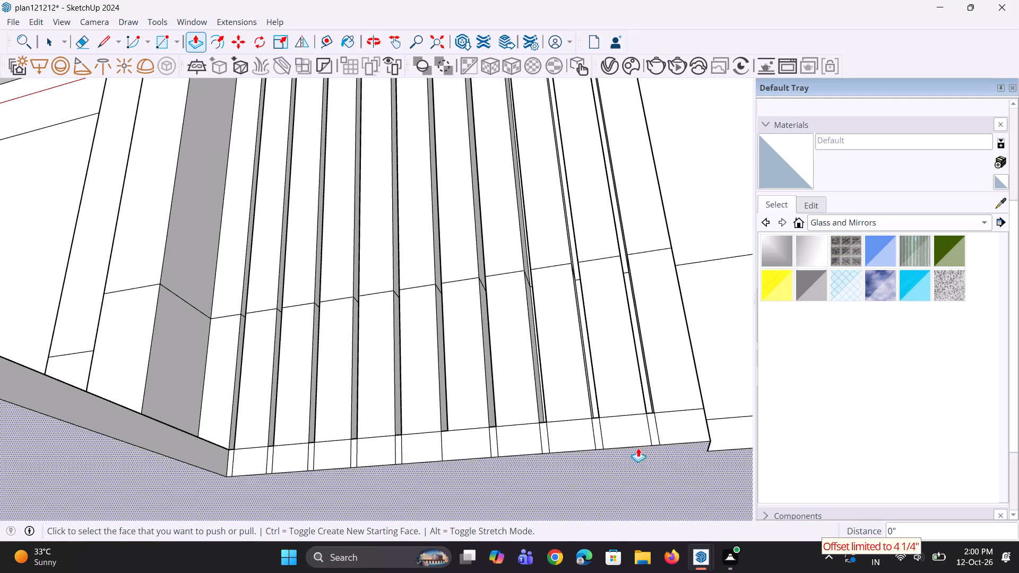
Pull the base strip of the window wall beyond the last slat outward 4 1/4", flush with the slats' base strips.
scroll(457, 447, "down", 9)
double_click(644, 437)
scroll(480, 435, "down", 2)
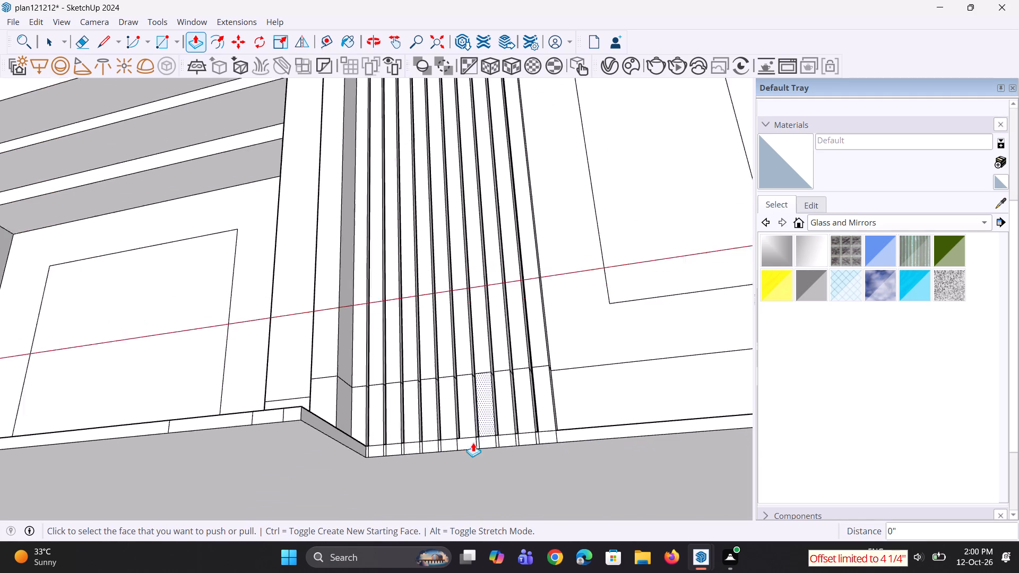
Erase the vertical dividing lines on the base strip under the first slats and grooves nearest the entrance platform.
scroll(473, 442, "down", 3)
middle_click_drag(468, 436, 479, 557)
scroll(465, 471, "up", 14)
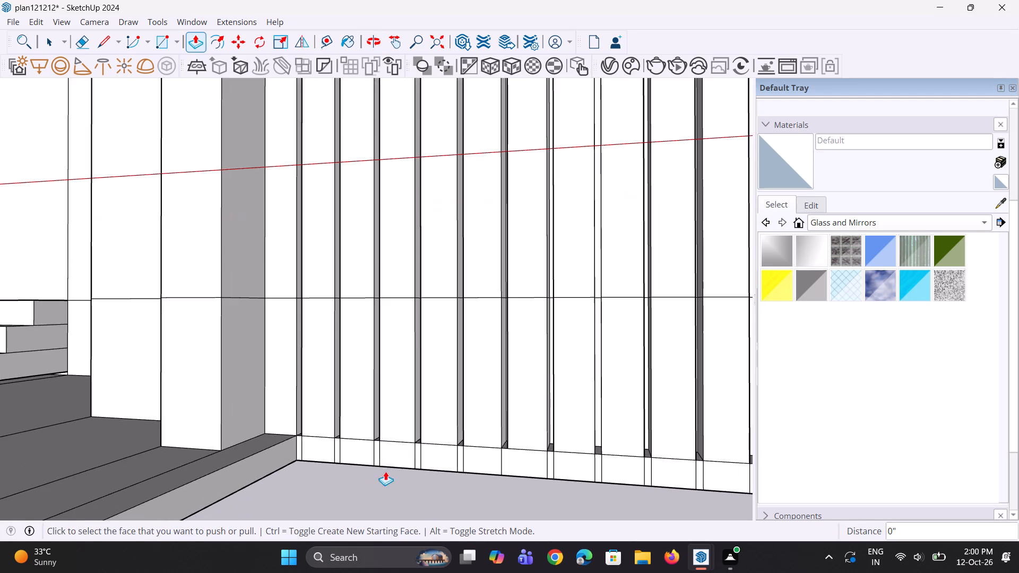
key("e")
scroll(366, 471, "up", 6)
scroll(330, 454, "down", 9)
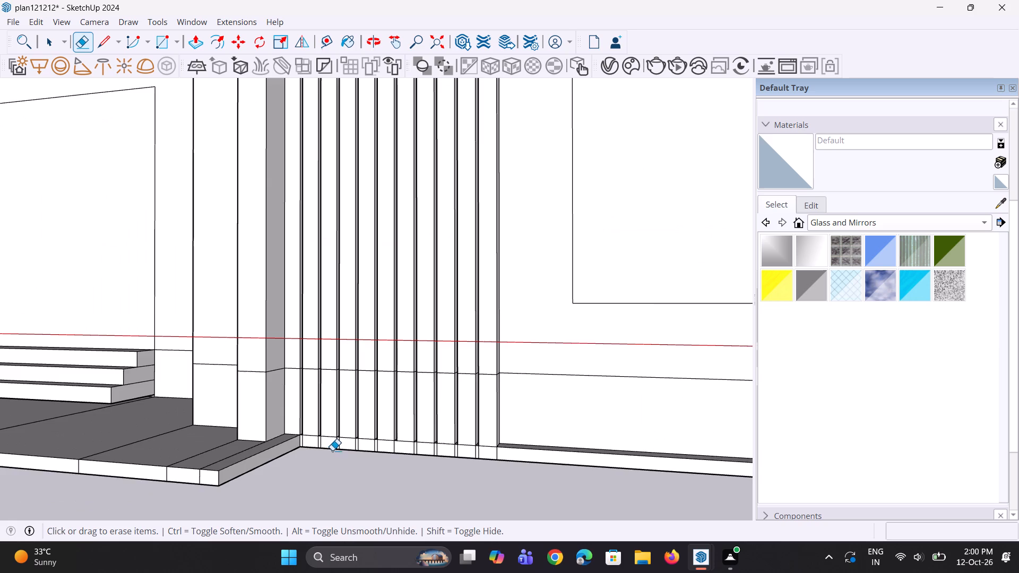
scroll(308, 449, "up", 9)
scroll(301, 437, "down", 3)
left_click(272, 395)
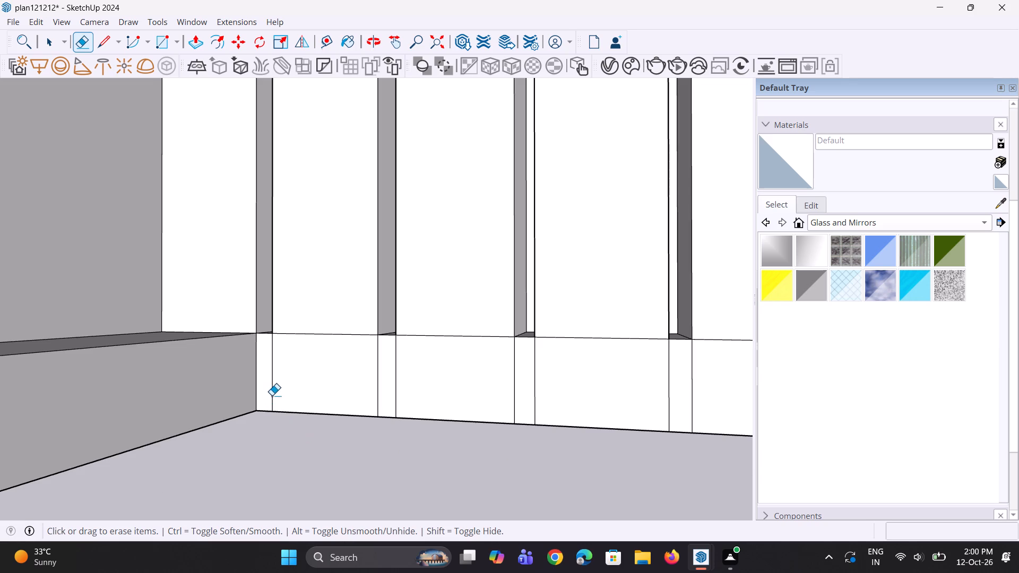
left_click_drag(384, 386, 401, 387)
left_click_drag(357, 384, 421, 389)
left_click(620, 400)
left_click_drag(569, 396, 509, 400)
scroll(355, 420, "down", 5)
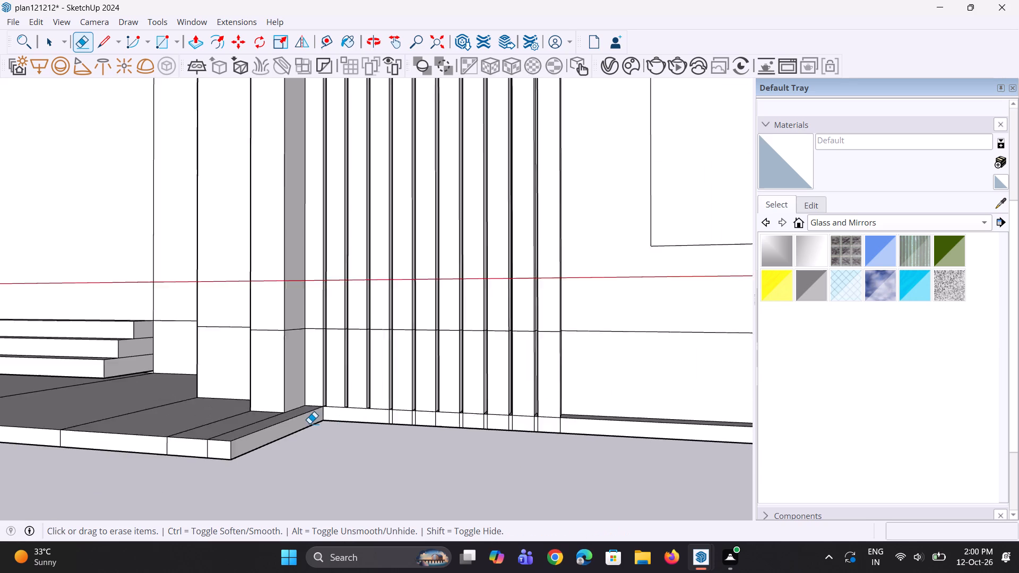
Erase the remaining vertical dividing lines under the slats to merge their base strips with the window wall's into one face.
scroll(496, 423, "up", 3)
scroll(590, 412, "up", 5)
left_click(533, 430)
left_click_drag(506, 433, 504, 435)
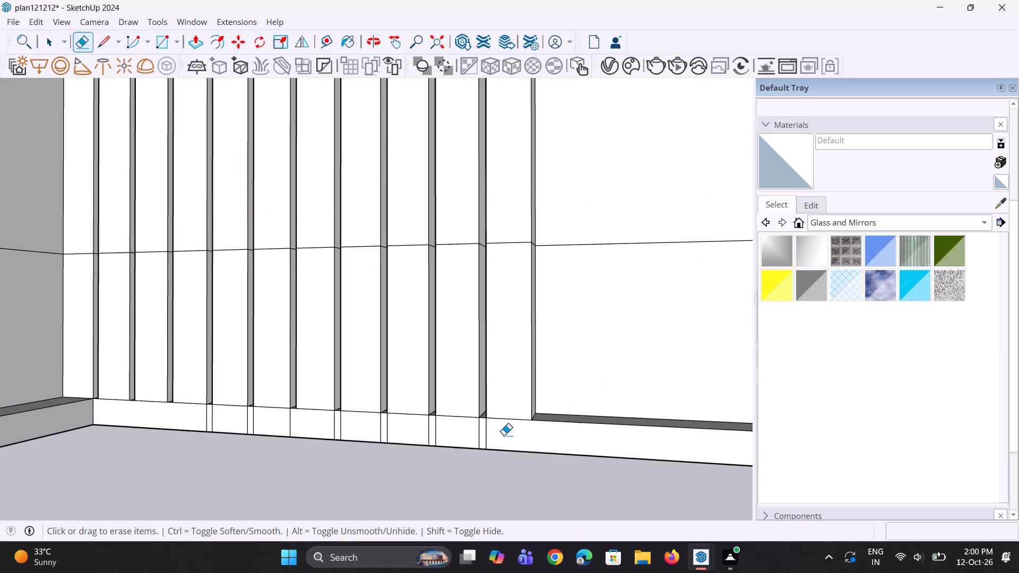
left_click_drag(504, 435, 393, 433)
left_click_drag(393, 433, 359, 419)
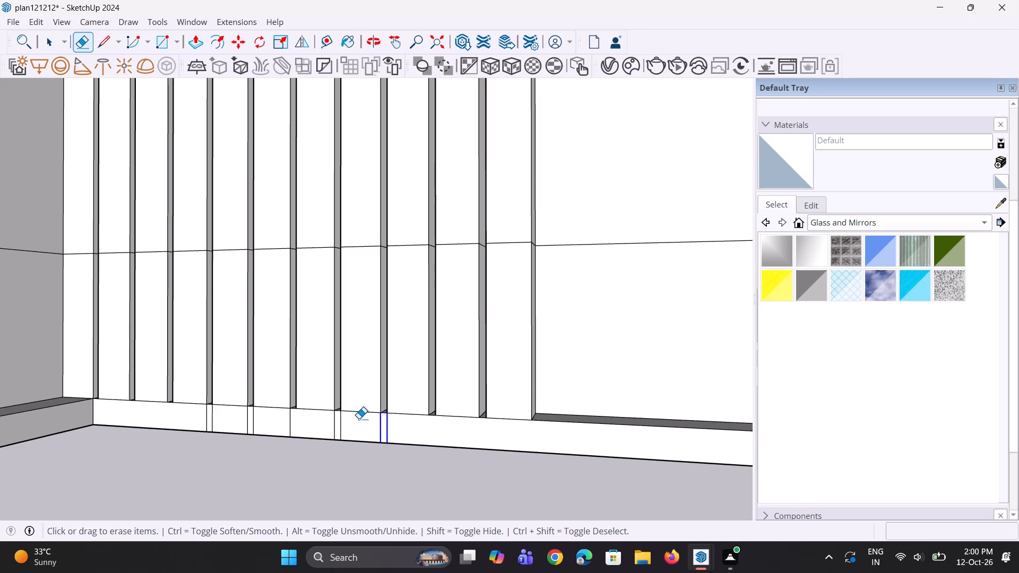
left_click_drag(359, 419, 325, 428)
scroll(251, 427, "up", 2)
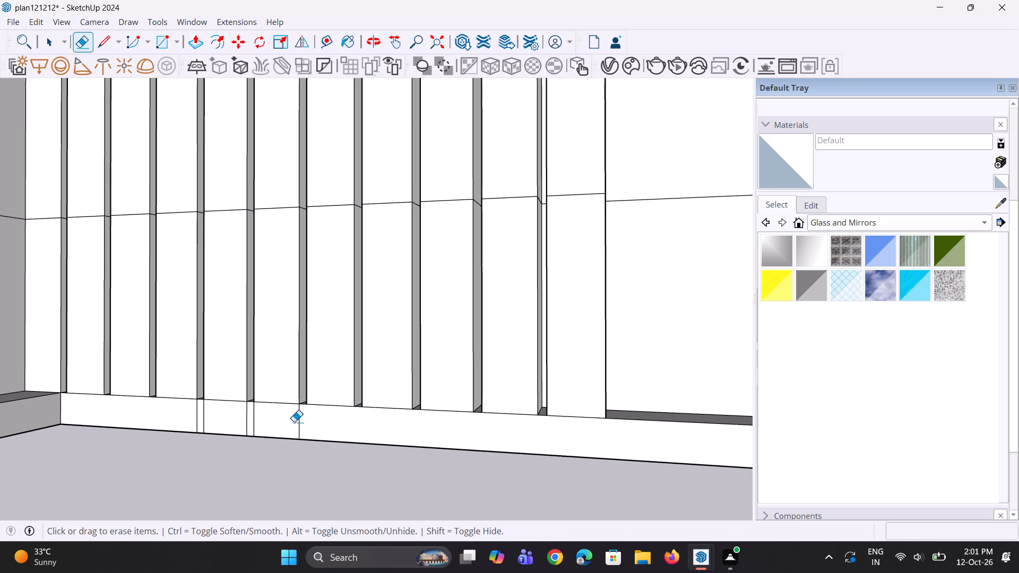
left_click_drag(322, 421, 196, 418)
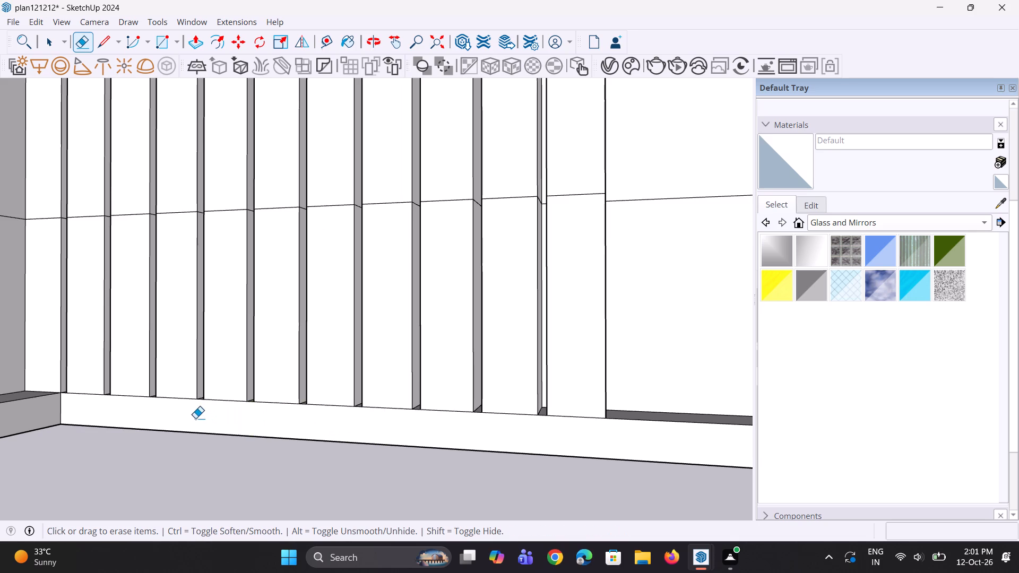
Pull the merged base strip under the slats and window wall outward, finishing with a 2' 5 5/16" pull flush with the entrance platform's front edge.
scroll(209, 419, "down", 8)
key("p")
left_click(248, 423)
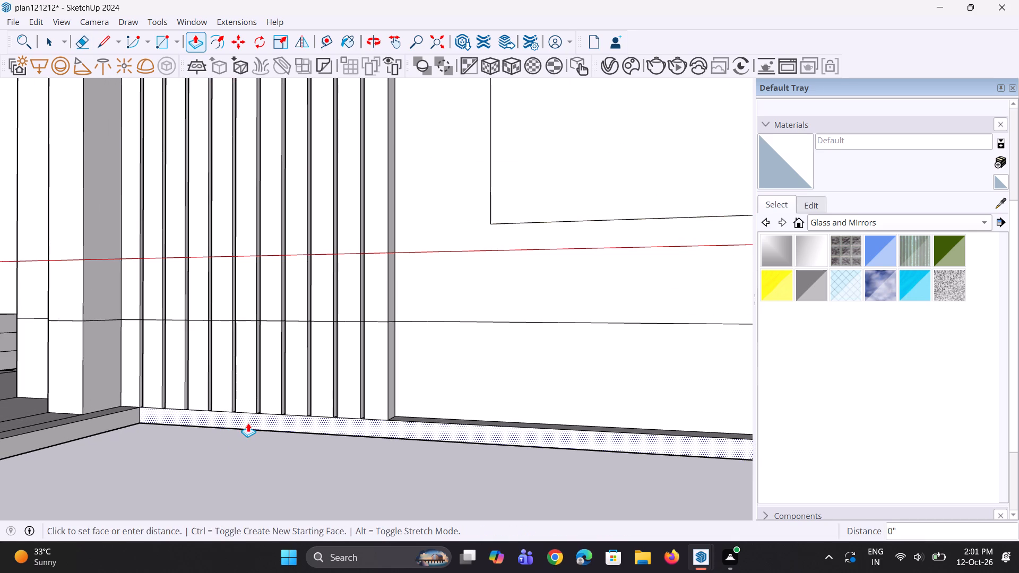
scroll(226, 438, "down", 5)
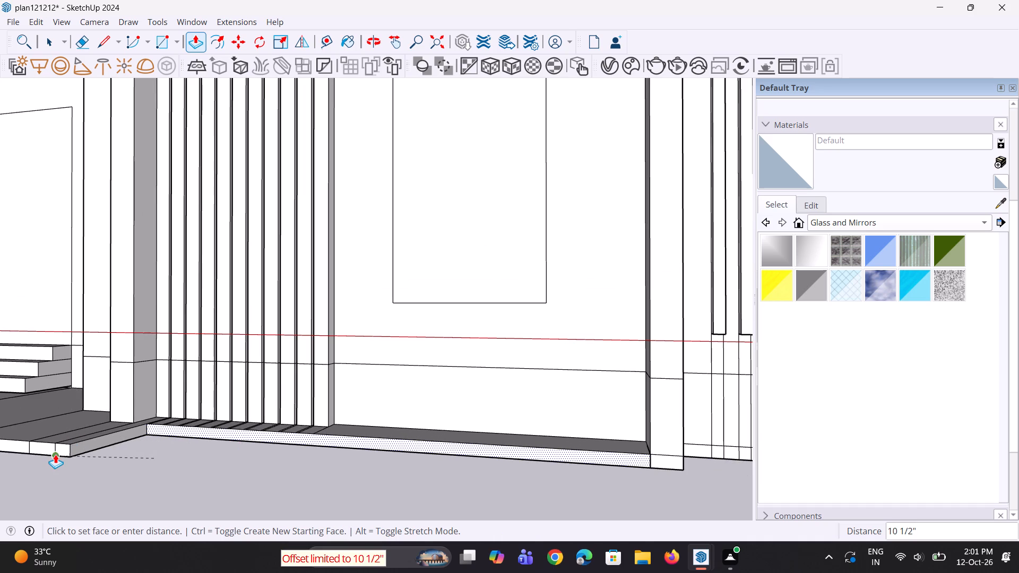
left_click(167, 493)
left_click(240, 437)
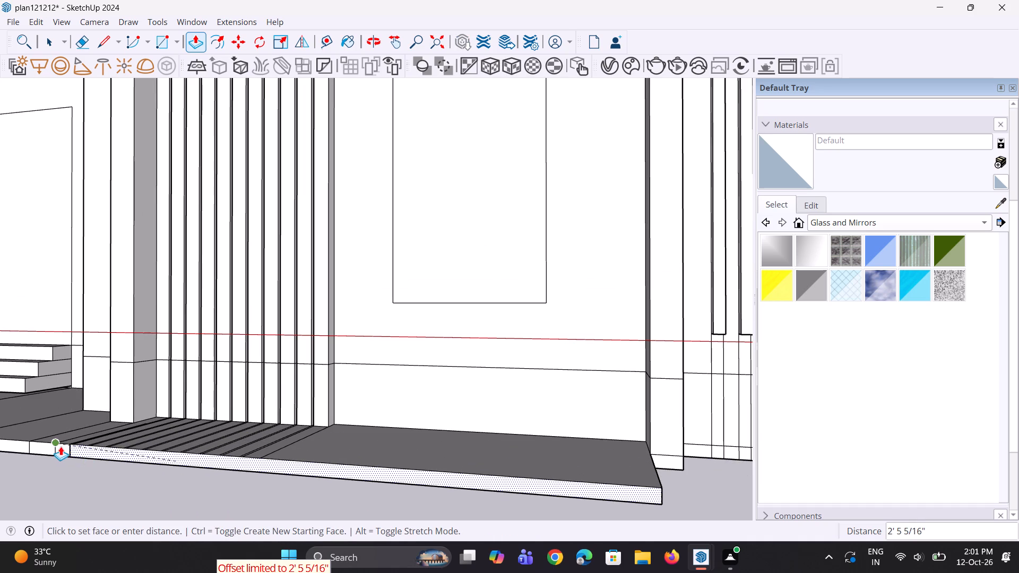
left_click(60, 446)
Erase the dividing lines on the platform's top surface that run outward from the slats, grooves and adjacent narrow pillar.
middle_click_drag(155, 487, 353, 571)
scroll(330, 505, "down", 11)
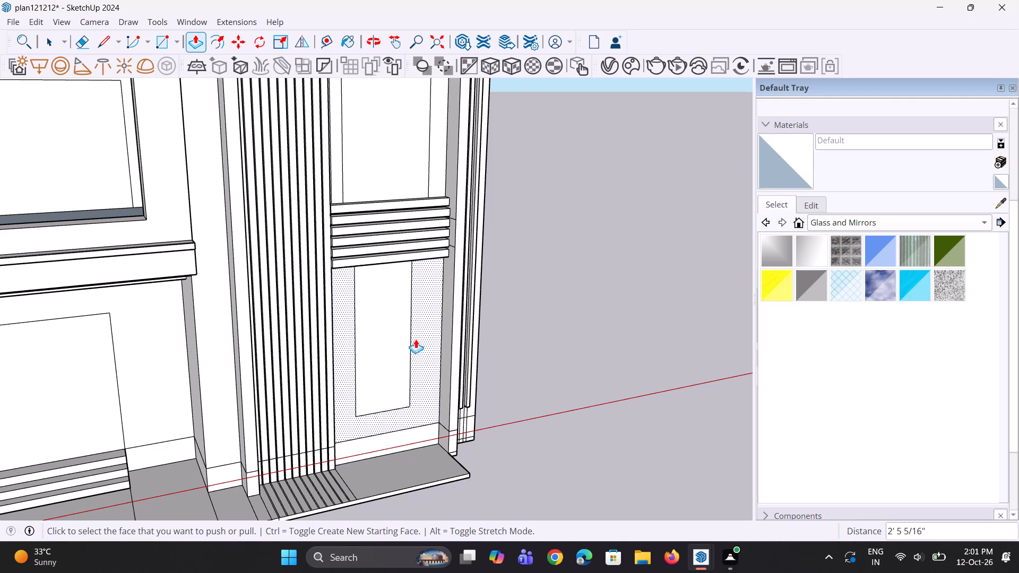
scroll(283, 216, "down", 3)
scroll(269, 297, "up", 1)
middle_click_drag(269, 297, 269, 314)
scroll(269, 297, "down", 1)
scroll(272, 365, "up", 4)
scroll(251, 300, "down", 3)
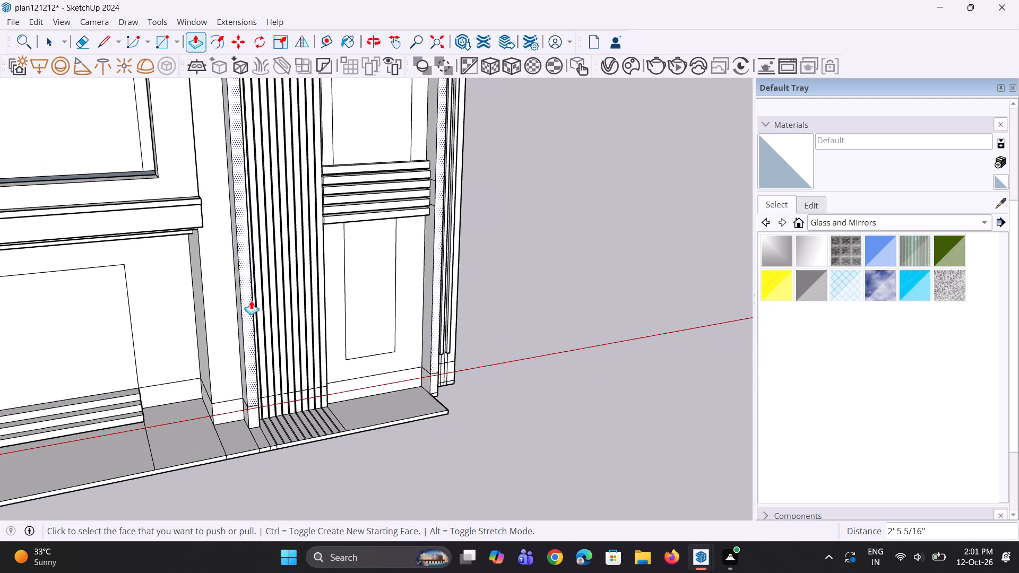
scroll(281, 282, "down", 3)
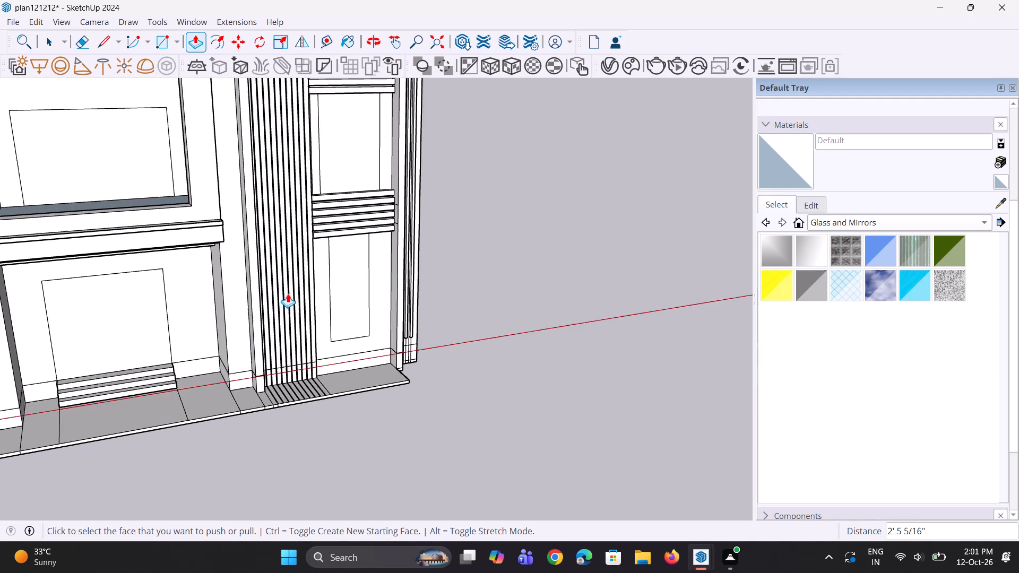
scroll(288, 293, "up", 1)
middle_click_drag(288, 310, 305, 401)
scroll(299, 413, "up", 12)
key("e")
scroll(292, 397, "up", 3)
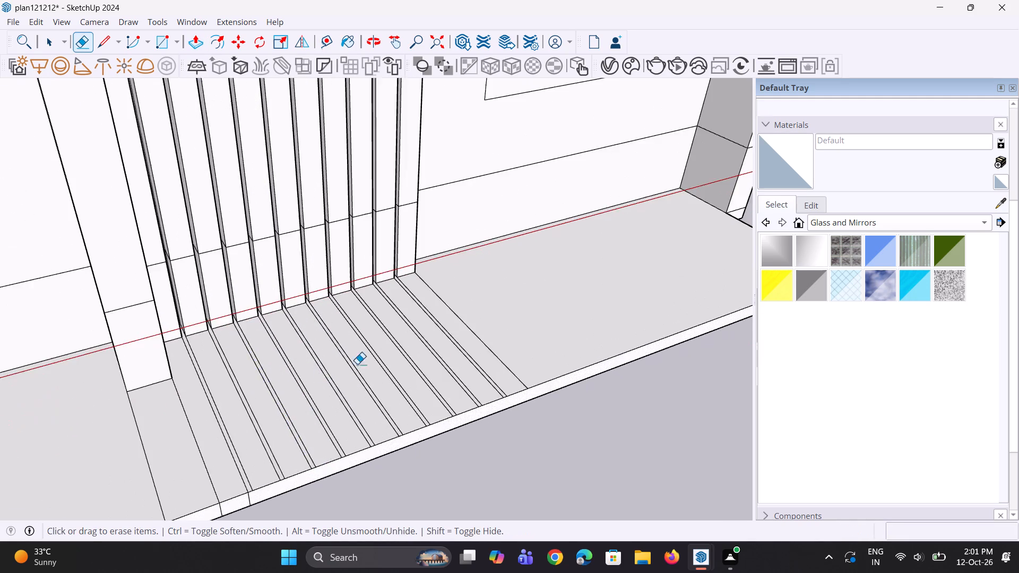
scroll(357, 364, "up", 4)
left_click_drag(497, 336, 304, 398)
left_click_drag(306, 397, 106, 447)
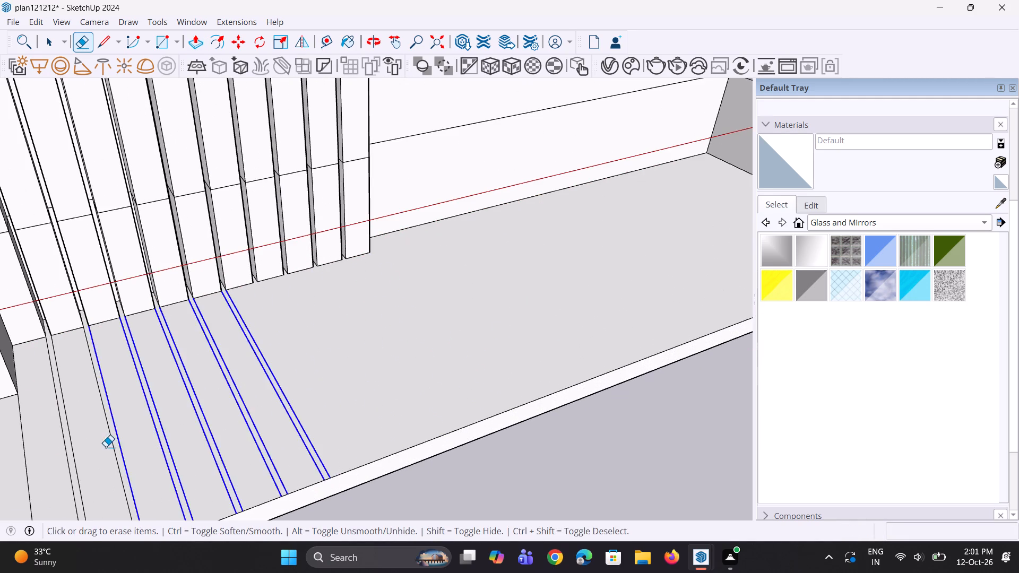
left_click_drag(106, 447, 104, 447)
scroll(191, 404, "down", 5)
left_click_drag(139, 447, 78, 472)
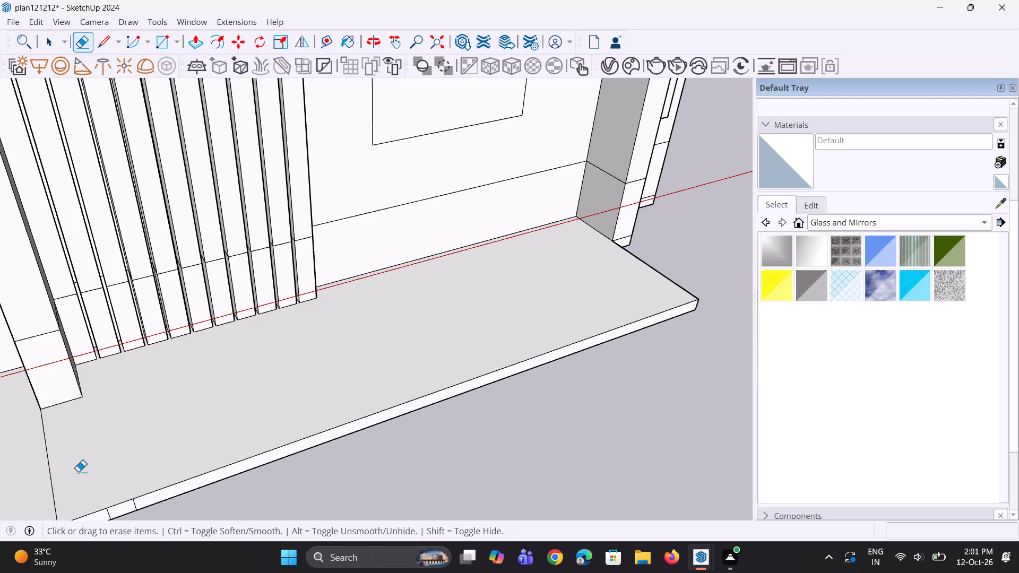
left_click_drag(80, 471, 42, 481)
Erase the three short vertical lines on the platform's front edge in front of the narrow pillar and first slats.
scroll(300, 362, "down", 5)
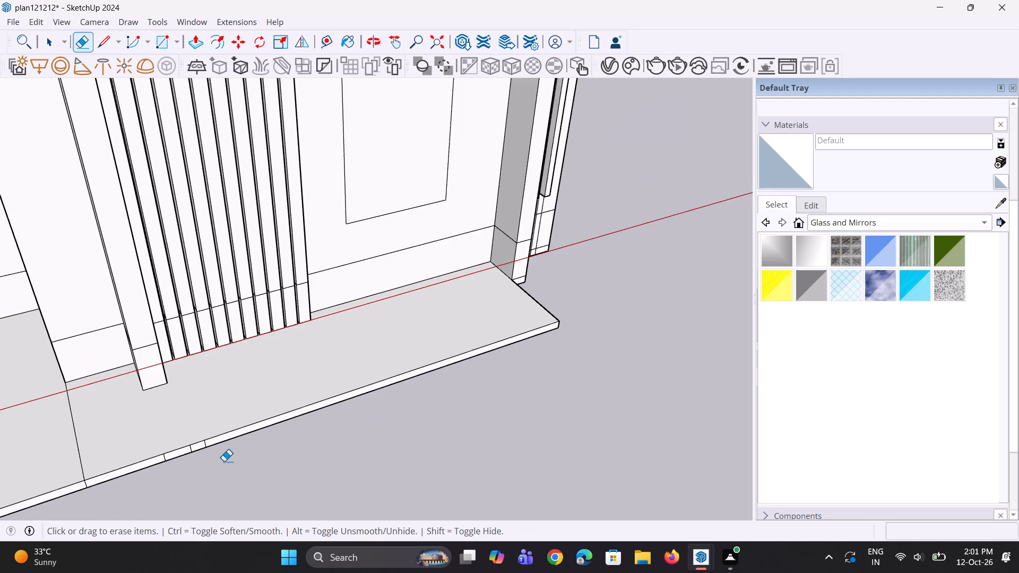
middle_click_drag(221, 464, 215, 366)
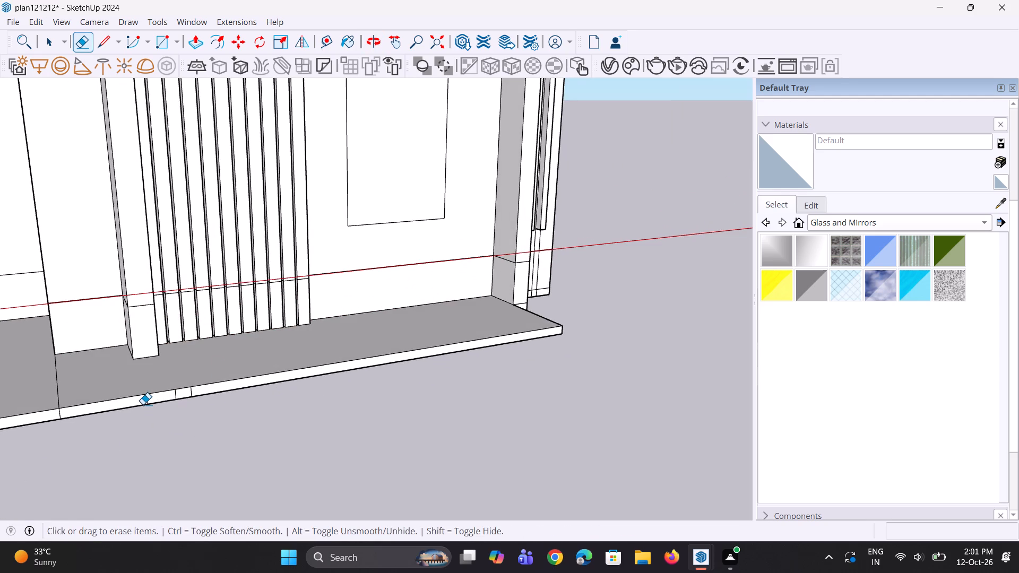
scroll(139, 410, "up", 7)
scroll(180, 389, "up", 5)
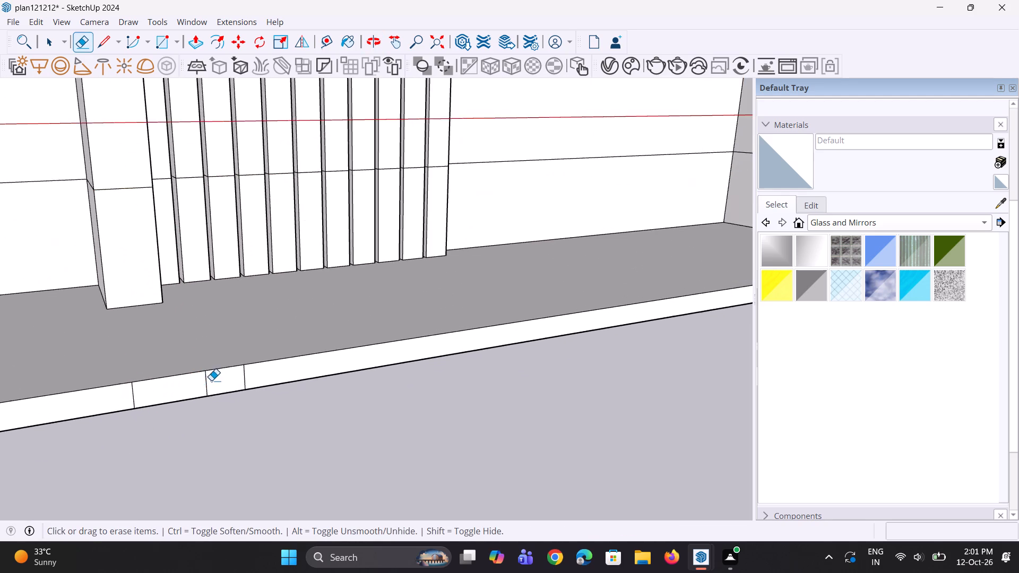
scroll(211, 380, "up", 4)
left_click_drag(265, 389, 59, 404)
Erase the dividing line on the platform's top at the wide pillar's corner and its short continuation on the front edge.
scroll(253, 392, "down", 2)
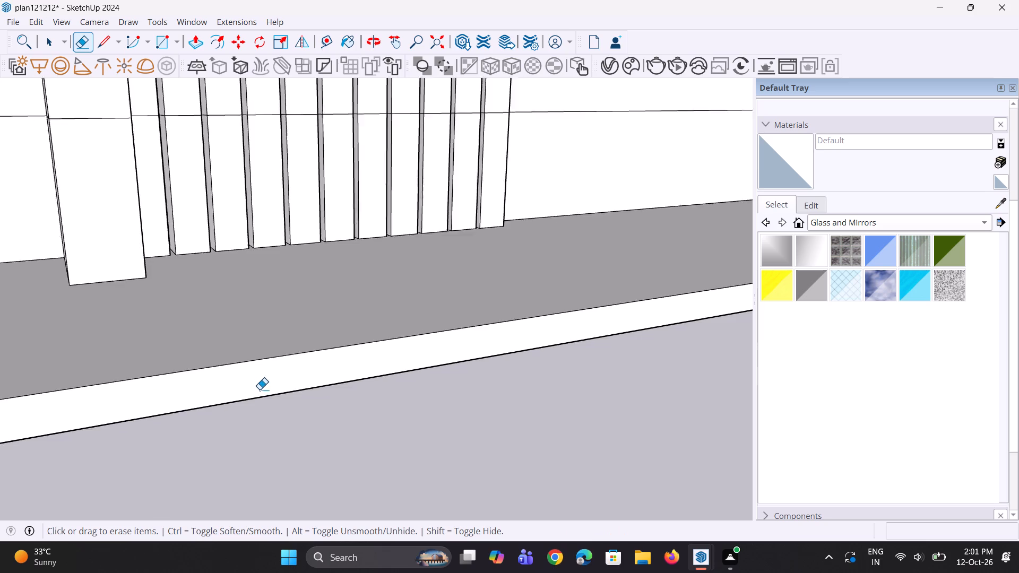
scroll(260, 389, "down", 4)
scroll(336, 375, "down", 6)
scroll(336, 375, "up", 1)
middle_click_drag(336, 375, 316, 379)
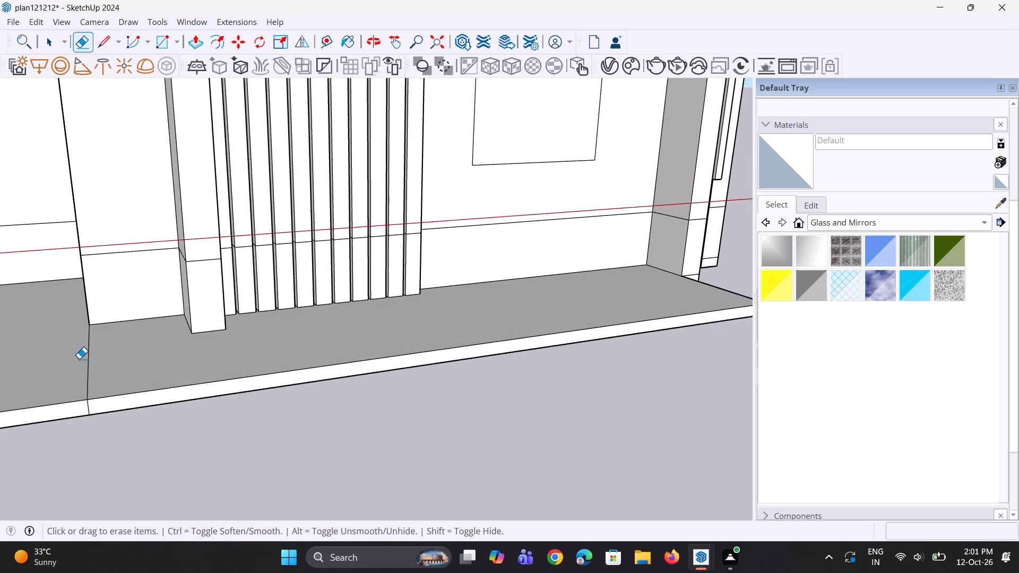
left_click_drag(78, 362, 125, 377)
scroll(92, 430, "up", 4)
middle_click_drag(92, 422, 93, 393)
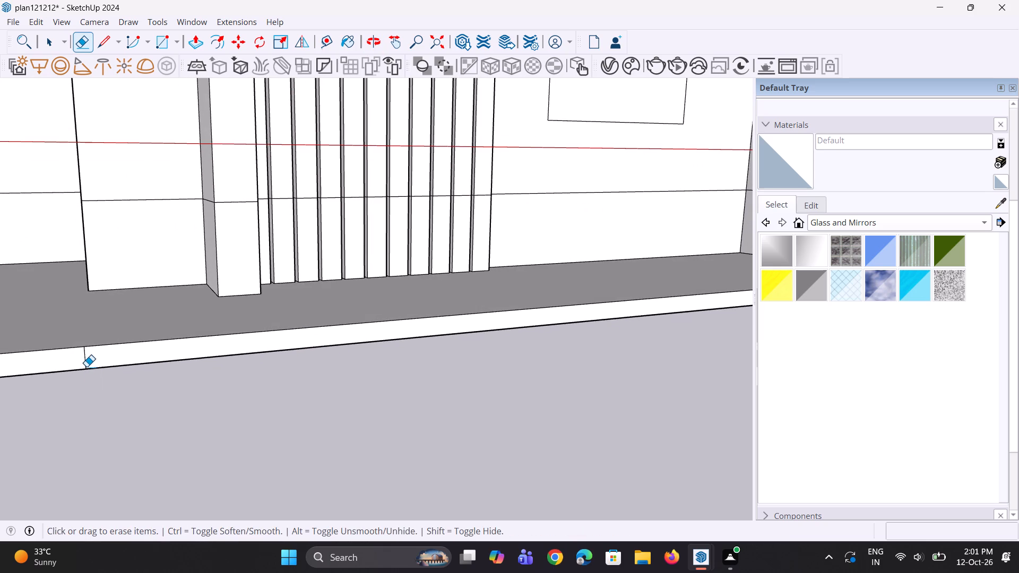
left_click(87, 366)
Erase the remaining dividing lines on the platform's top at both ends of the entrance steps and at the end pillar's corner.
scroll(148, 368, "down", 18)
scroll(314, 363, "up", 4)
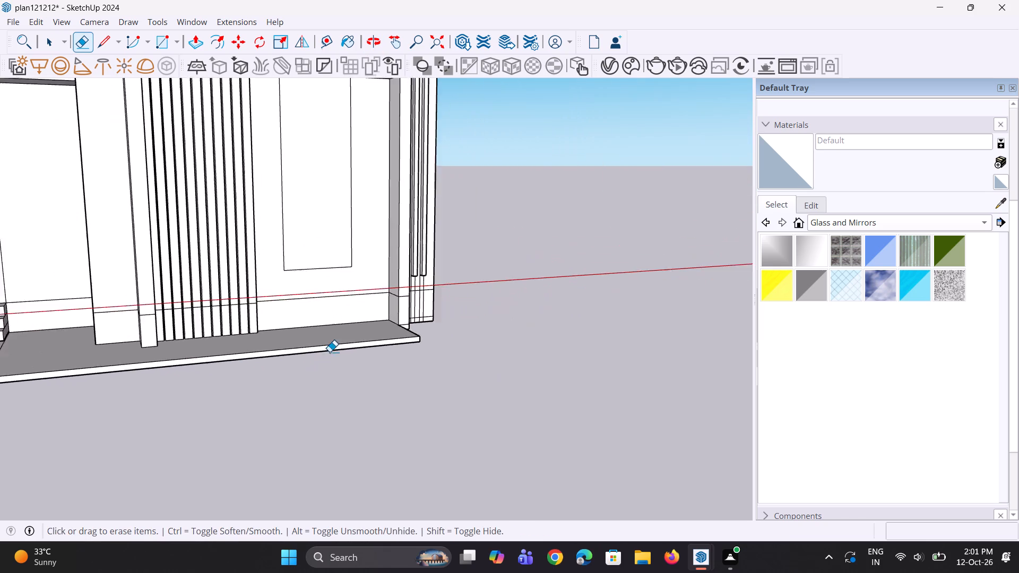
scroll(330, 352, "up", 6)
scroll(417, 349, "down", 11)
scroll(116, 371, "up", 4)
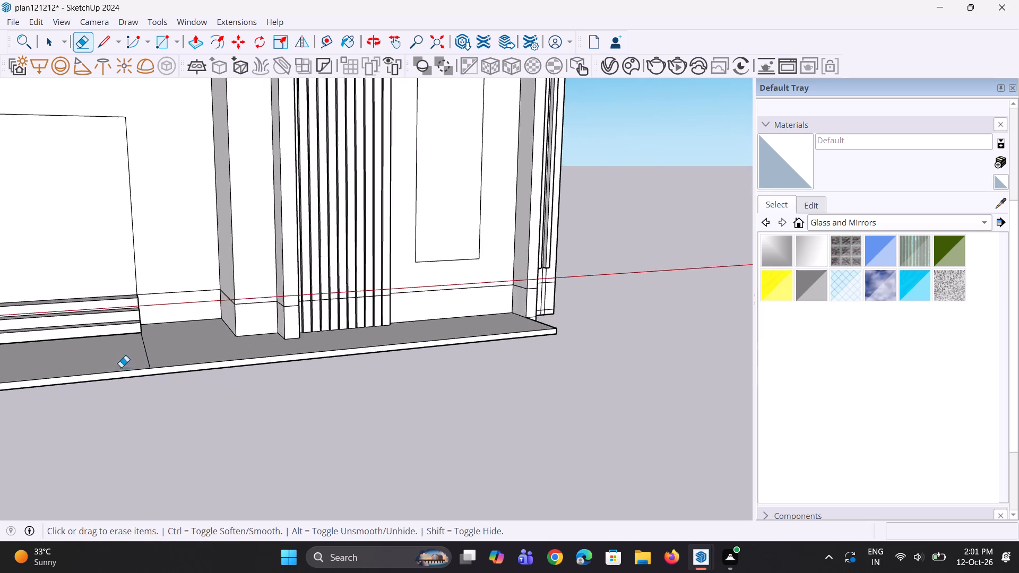
scroll(121, 367, "up", 5)
middle_click_drag(139, 357, 151, 393)
left_click_drag(153, 389, 211, 386)
scroll(214, 385, "down", 9)
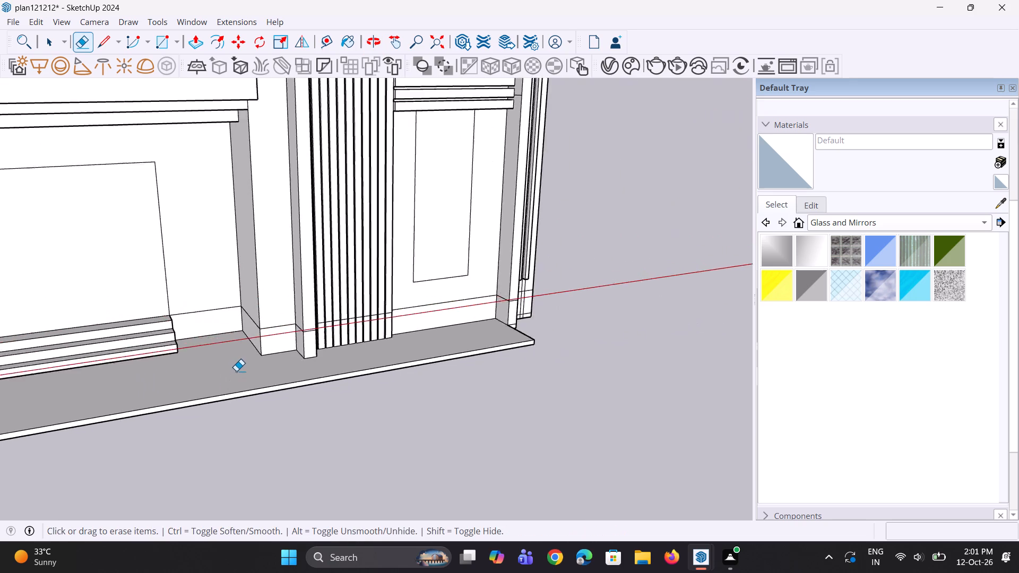
scroll(236, 371, "down", 9)
scroll(88, 401, "up", 14)
left_click_drag(127, 367, 65, 398)
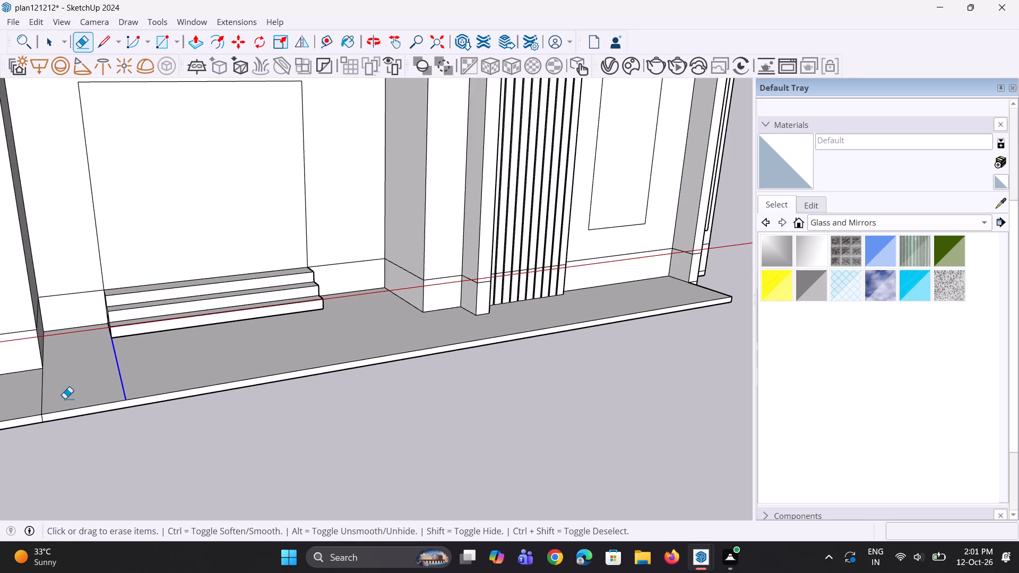
left_click_drag(65, 398, 0, 412)
Erase the last short vertical line on the platform's front edge near the end pillar.
middle_click_drag(196, 424, 174, 382)
scroll(144, 390, "up", 6)
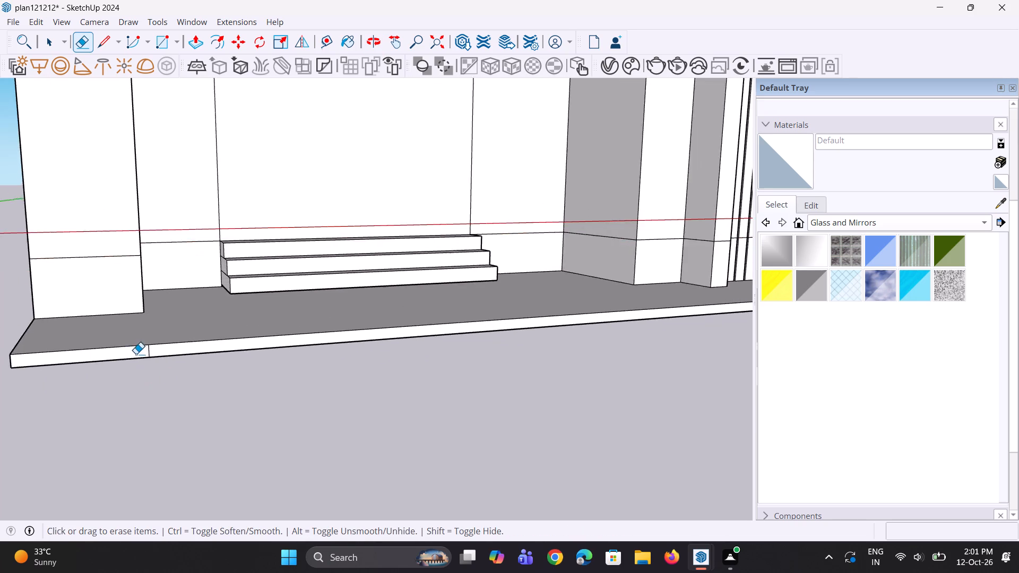
scroll(136, 354, "up", 8)
left_click(156, 348)
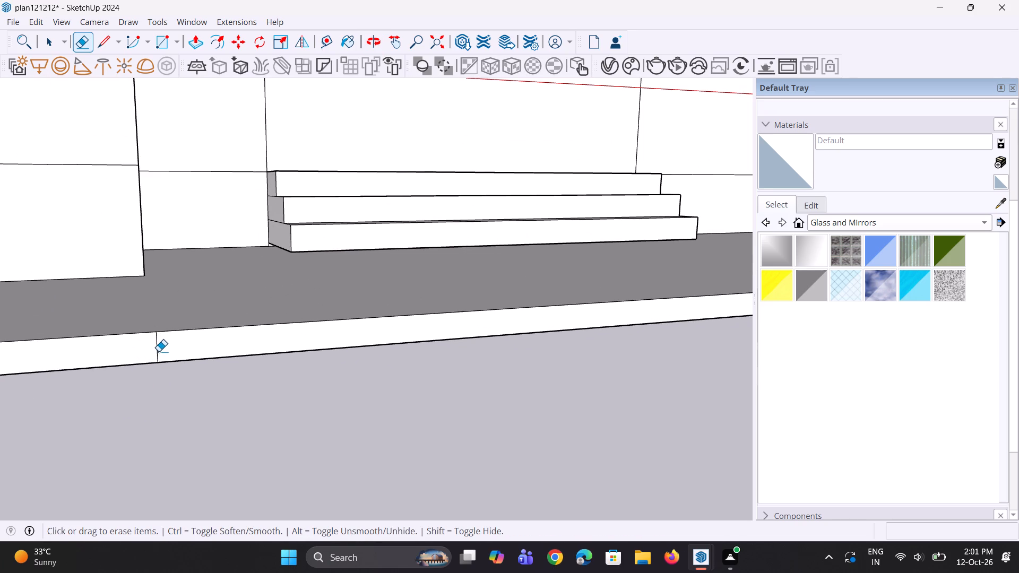
left_click(159, 351)
left_click(156, 352)
scroll(156, 352, "down", 6)
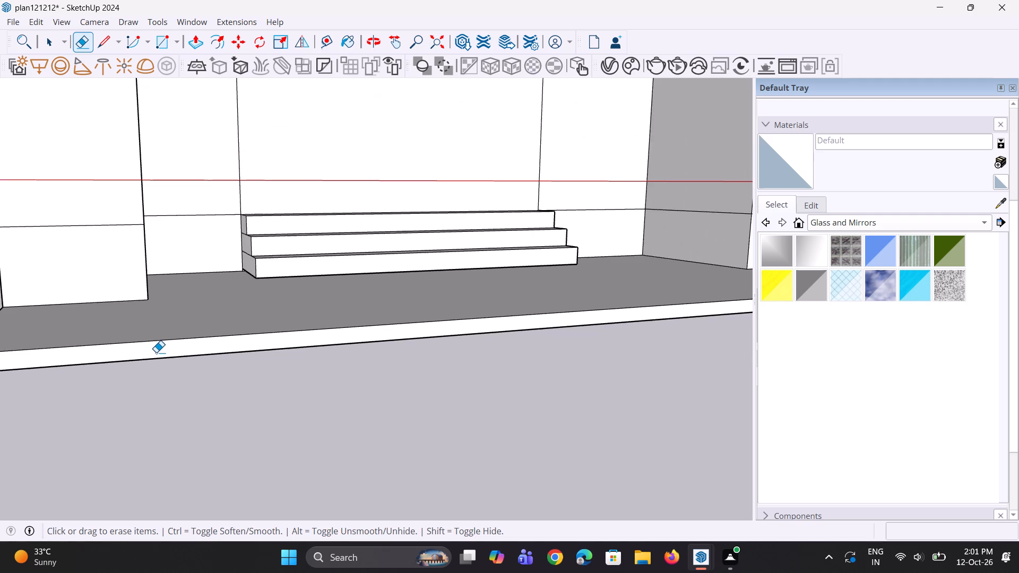
middle_click_drag(165, 359, 169, 427)
scroll(214, 329, "down", 10)
middle_click_drag(258, 366, 272, 374)
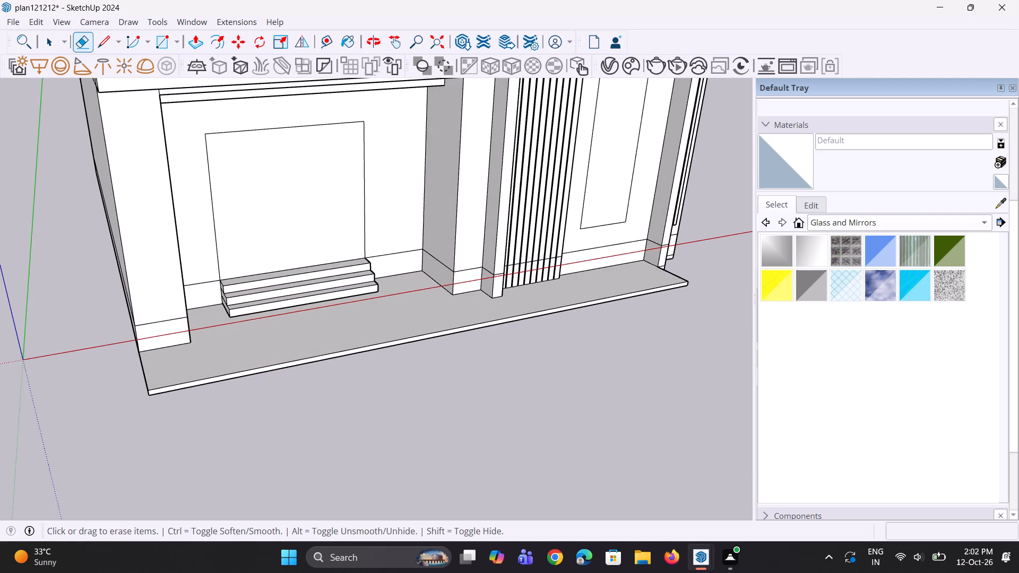
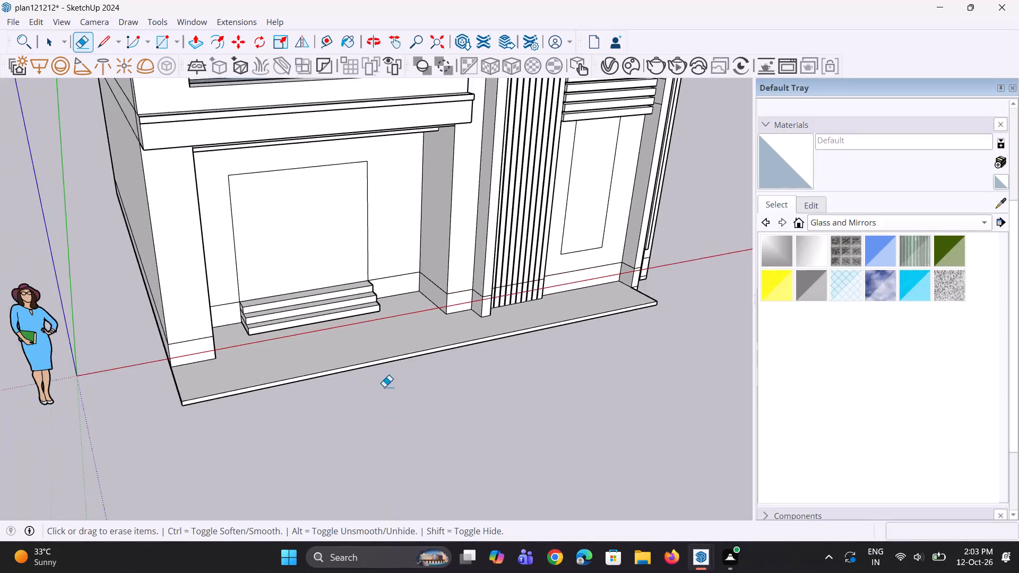
Examine the base platform, entrance steps and full front facade from several angles and distances.
middle_click_drag(416, 406, 381, 376)
scroll(307, 339, "up", 8)
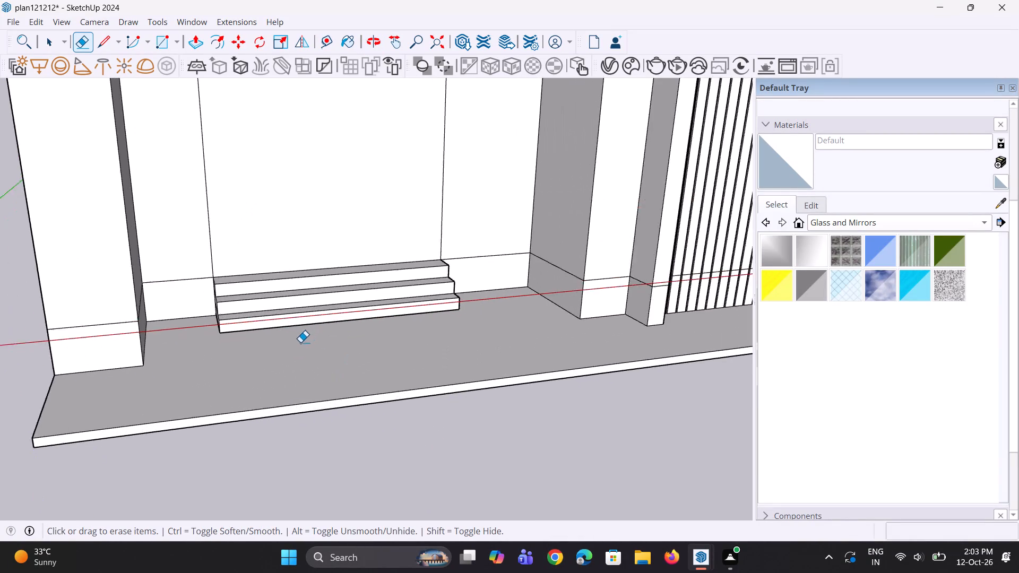
scroll(300, 342, "up", 1)
middle_click_drag(302, 345, 353, 359)
key("space")
key("space")
scroll(345, 352, "down", 5)
middle_click_drag(333, 353, 332, 318)
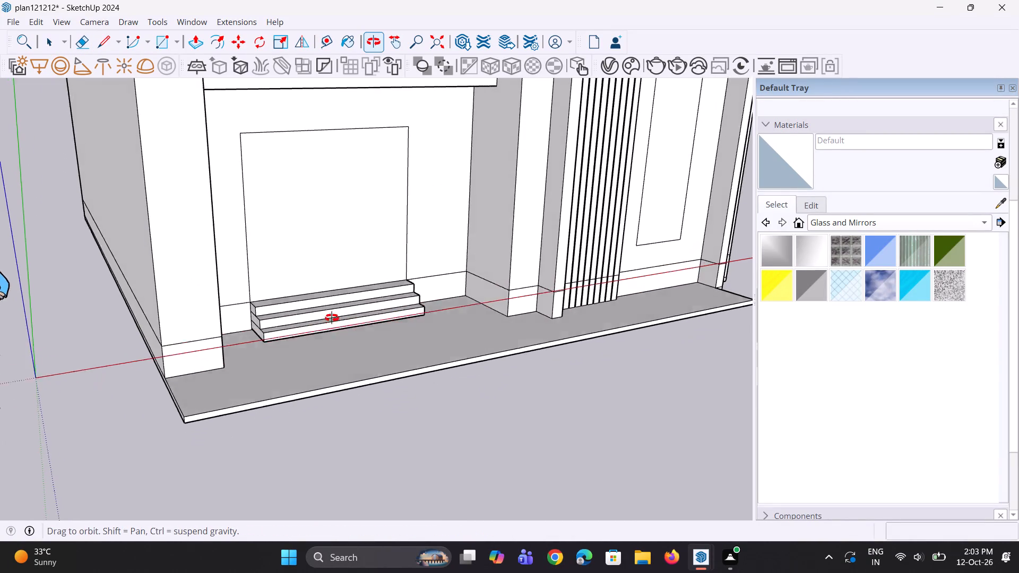
middle_click_drag(332, 318, 331, 300)
scroll(341, 332, "down", 3)
middle_click_drag(335, 290, 351, 341)
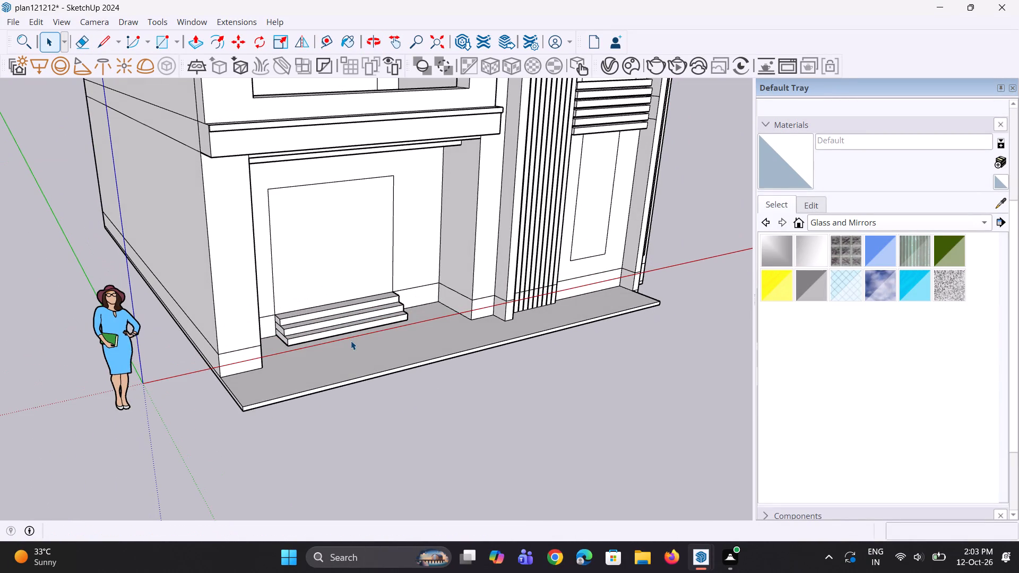
middle_click_drag(351, 341, 156, 353)
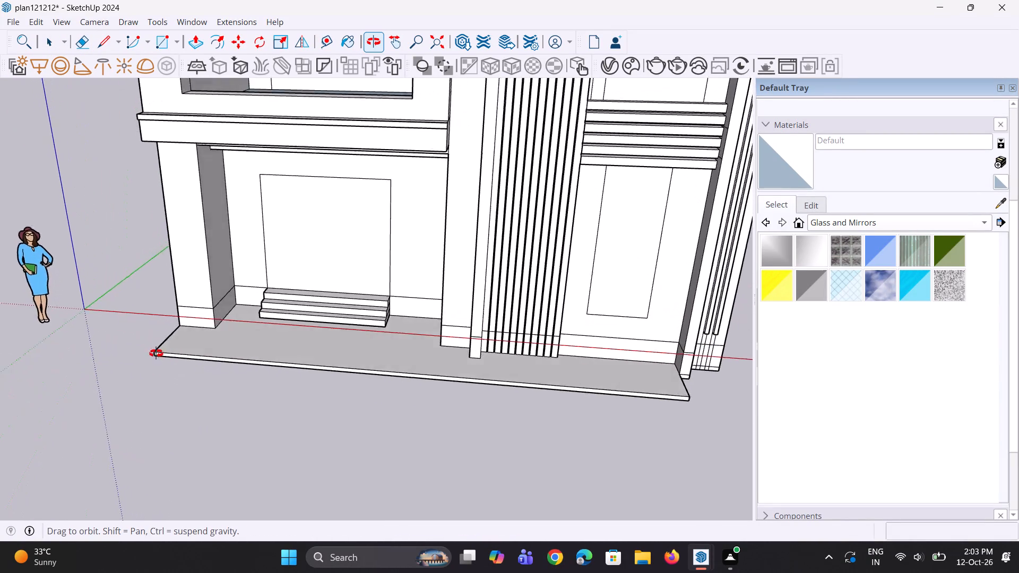
middle_click_drag(156, 353, 147, 347)
scroll(187, 302, "up", 1)
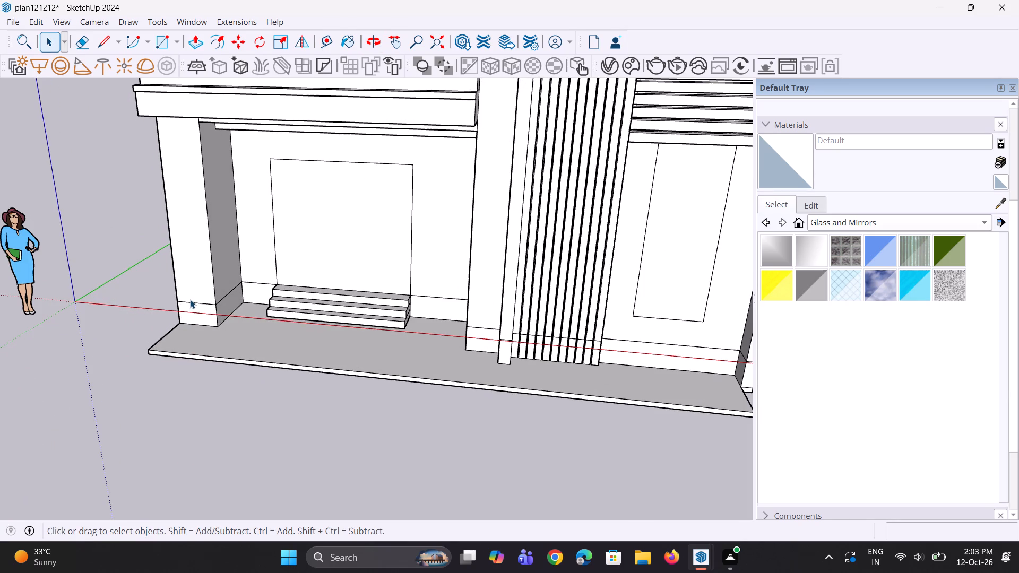
middle_click_drag(197, 300, 460, 405)
scroll(392, 379, "down", 6)
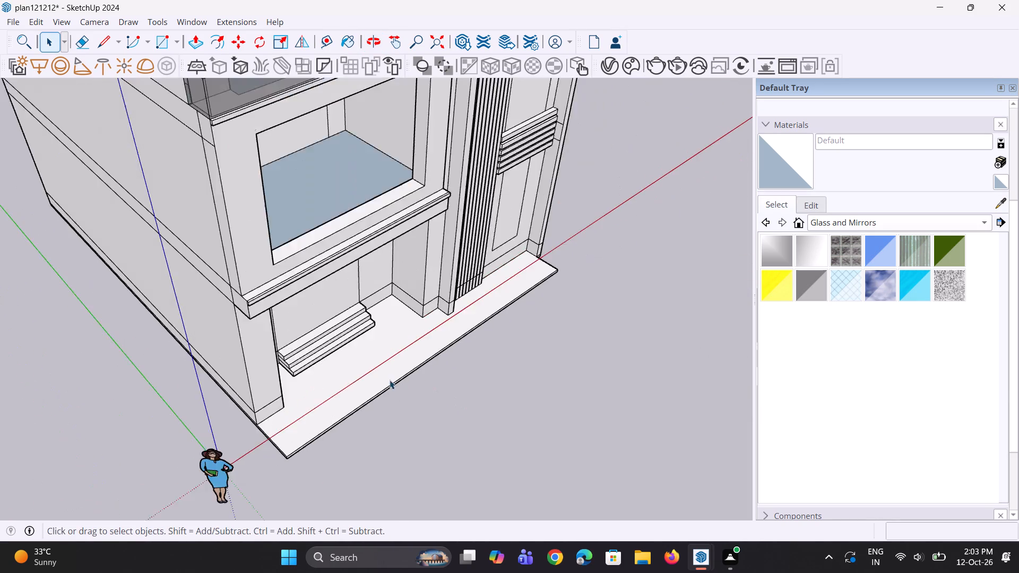
middle_click_drag(392, 376, 146, 260)
scroll(146, 260, "up", 1)
scroll(150, 261, "down", 3)
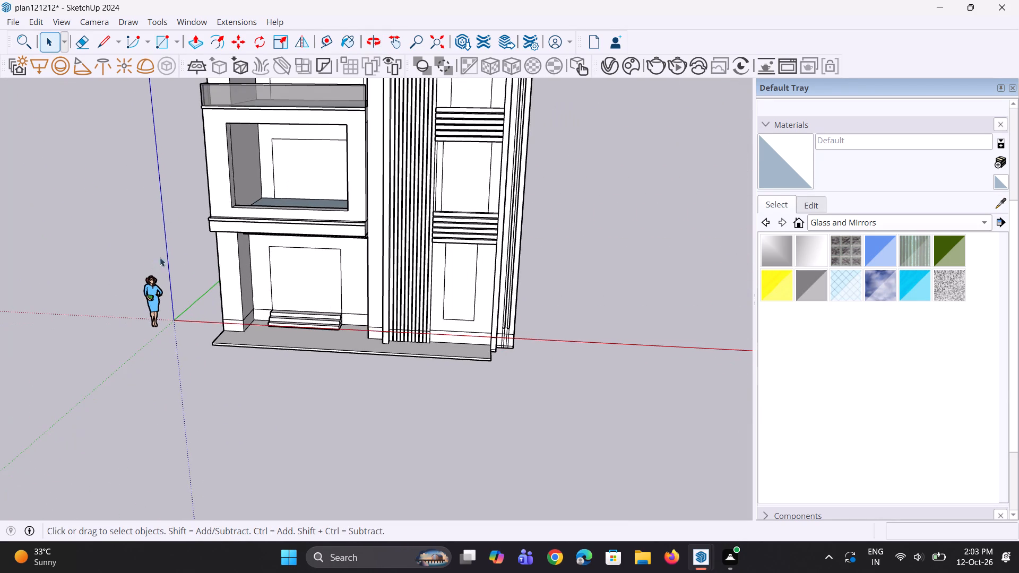
middle_click_drag(202, 251, 239, 235)
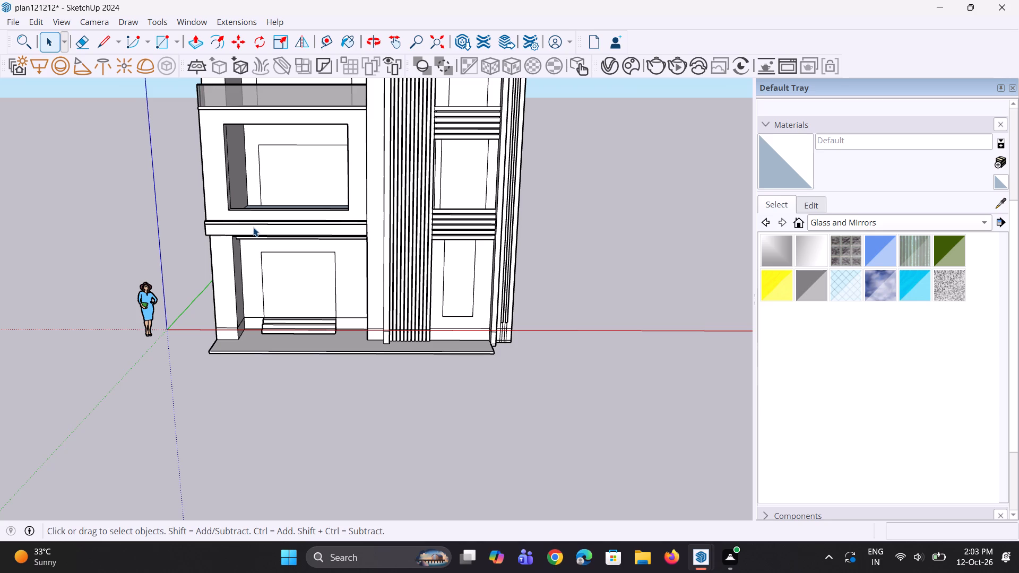
scroll(254, 227, "down", 5)
middle_click_drag(253, 226, 281, 215)
scroll(275, 322, "down", 5)
scroll(286, 211, "up", 3)
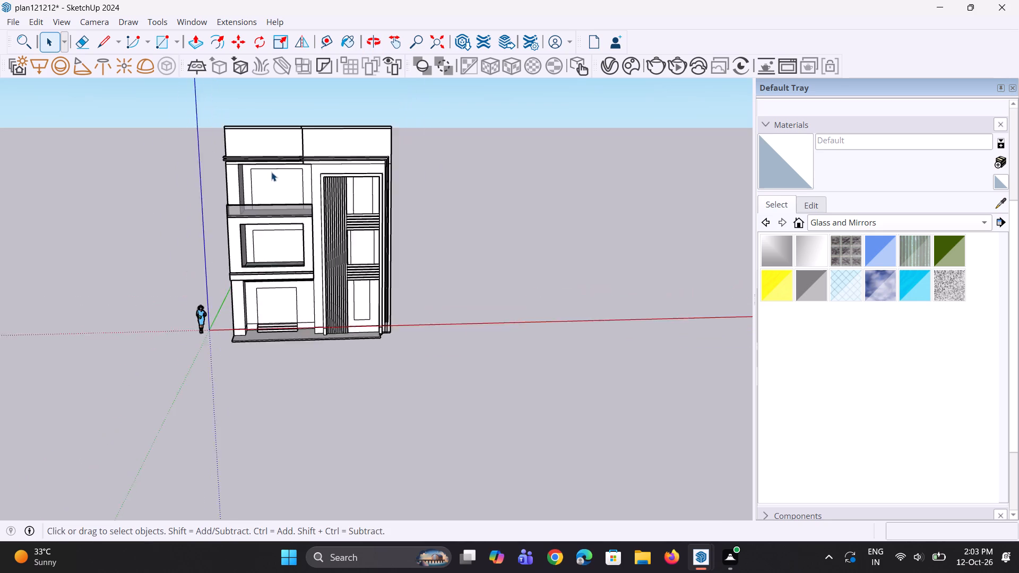
scroll(271, 172, "up", 5)
middle_click_drag(265, 187, 306, 232)
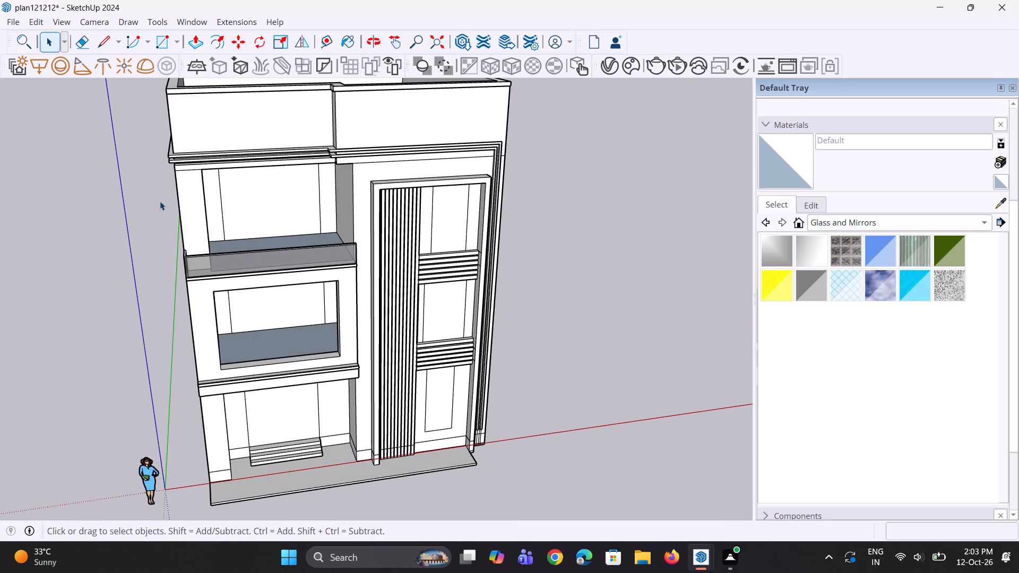
middle_click_drag(281, 261, 252, 253)
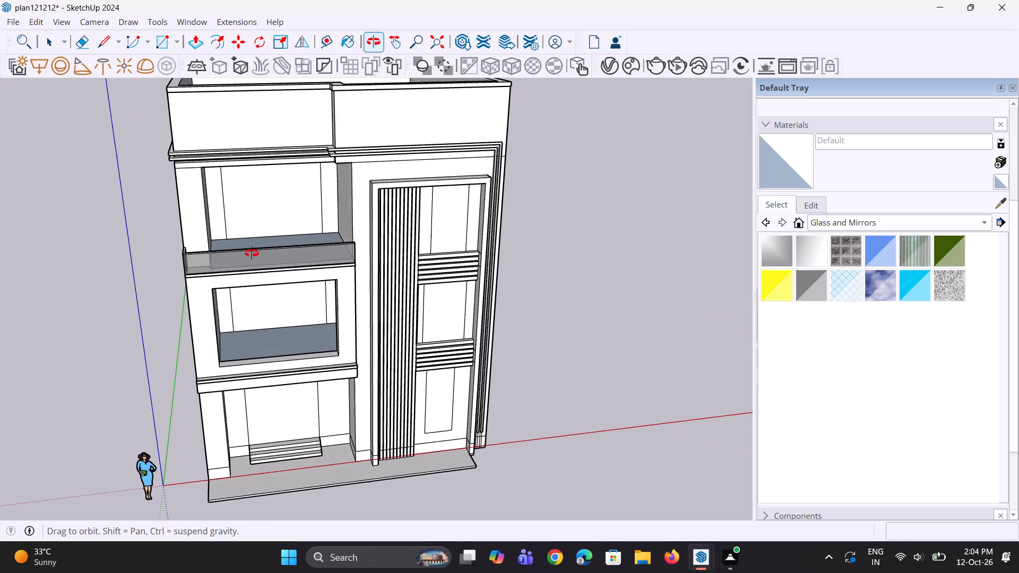
middle_click_drag(252, 253, 191, 246)
scroll(356, 247, "up", 2)
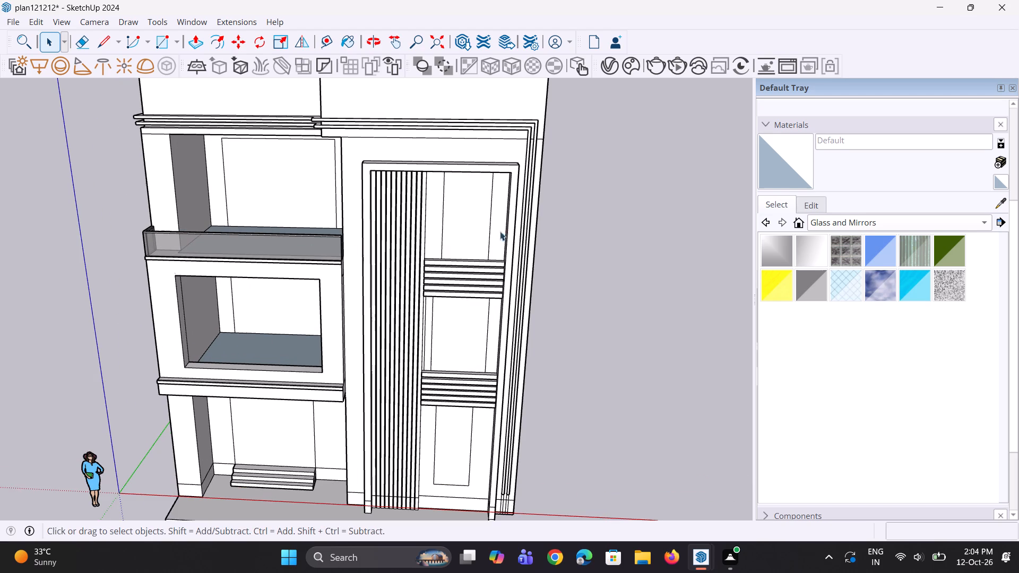
Copy the three top-floor wall and window faces beside the vertical slats about 16' 2" away, into empty space beside the building.
left_click(434, 237)
middle_click_drag(471, 254, 379, 224)
scroll(451, 222, "up", 1)
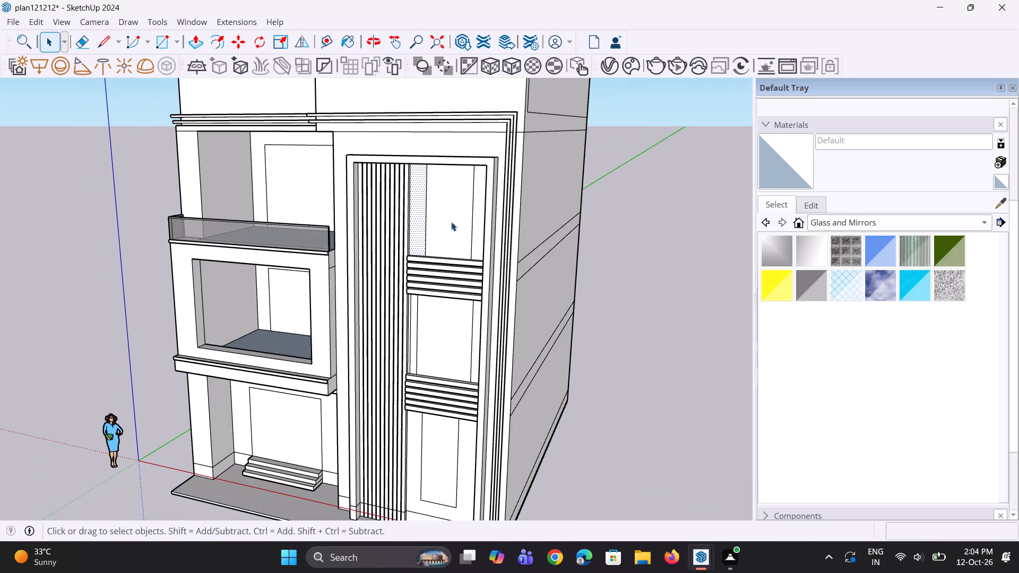
scroll(451, 222, "up", 1)
key("e")
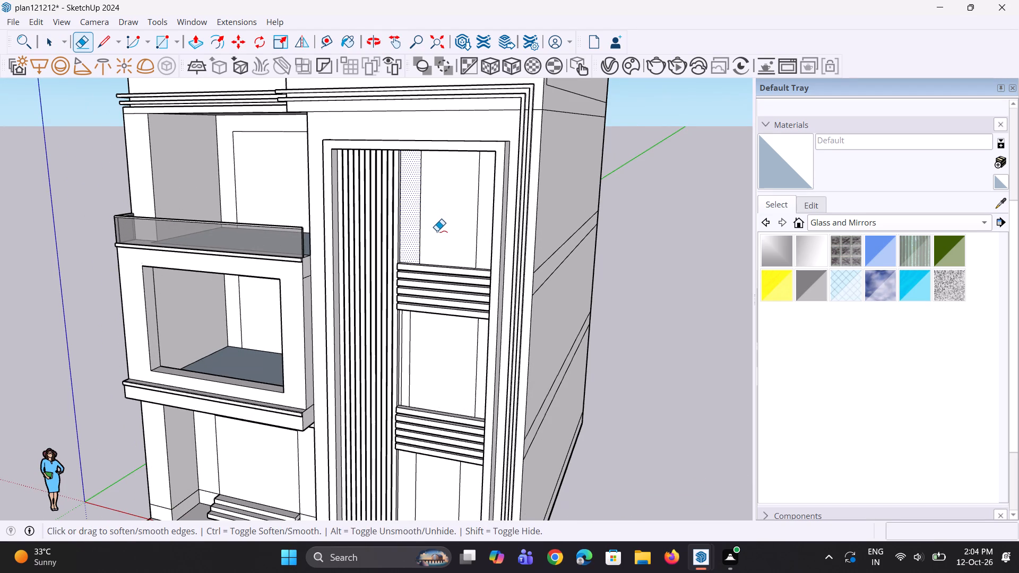
key("space")
key("space")
left_click(437, 231)
left_click(413, 229, "ctrl")
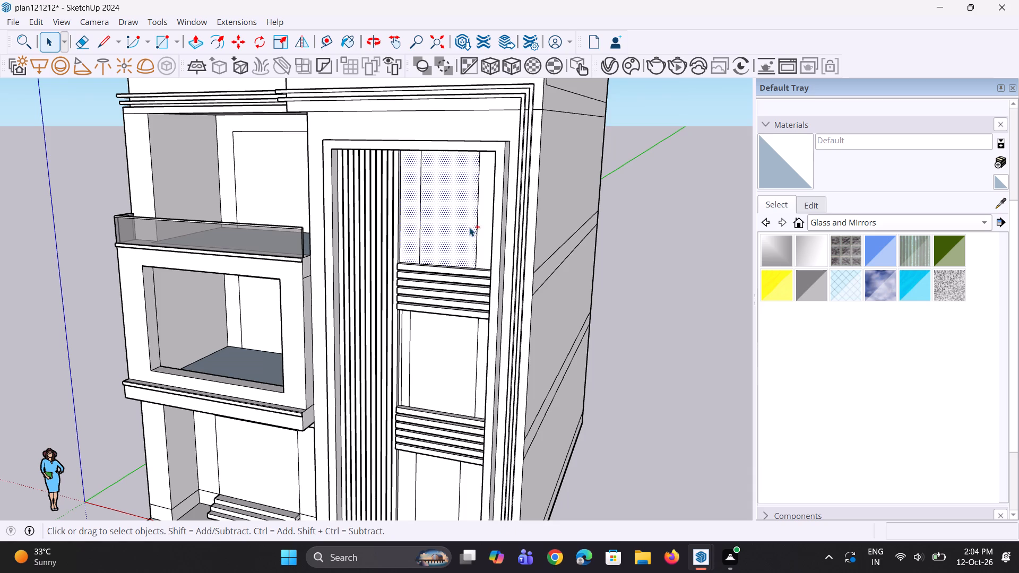
left_click(482, 231, "ctrl")
key("m")
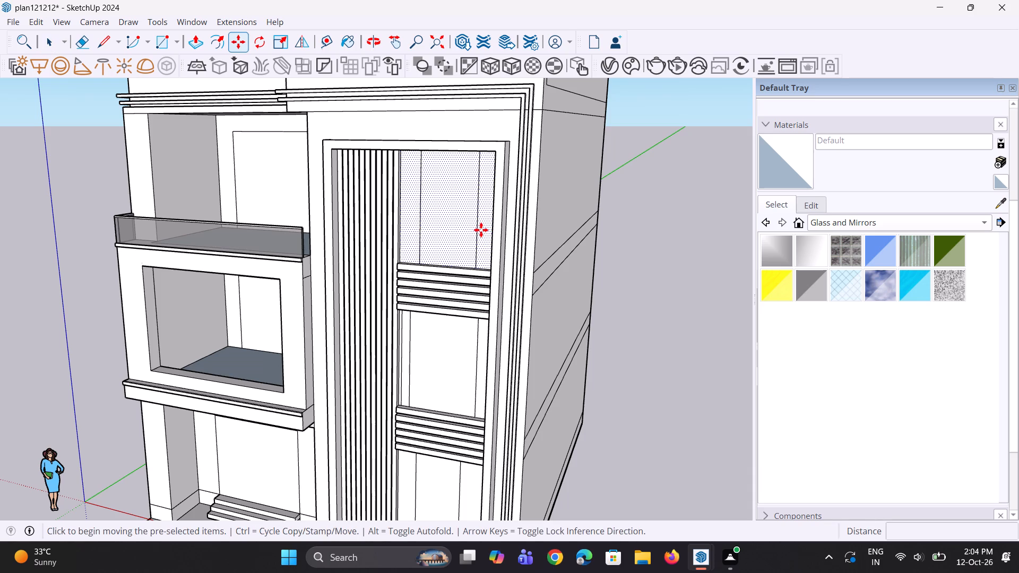
left_click(475, 226)
scroll(596, 250, "down", 5)
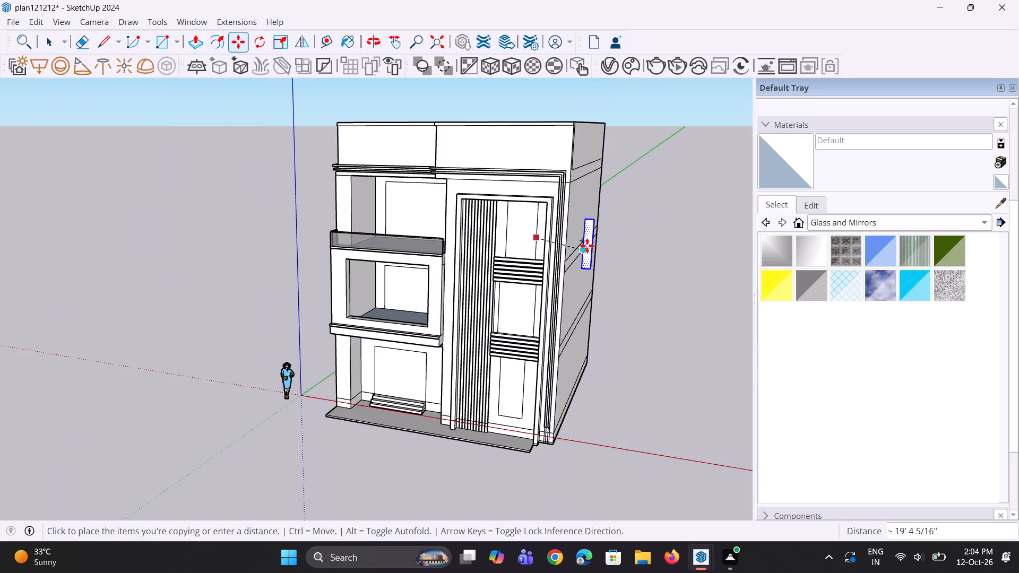
scroll(587, 246, "down", 4)
left_click(642, 245)
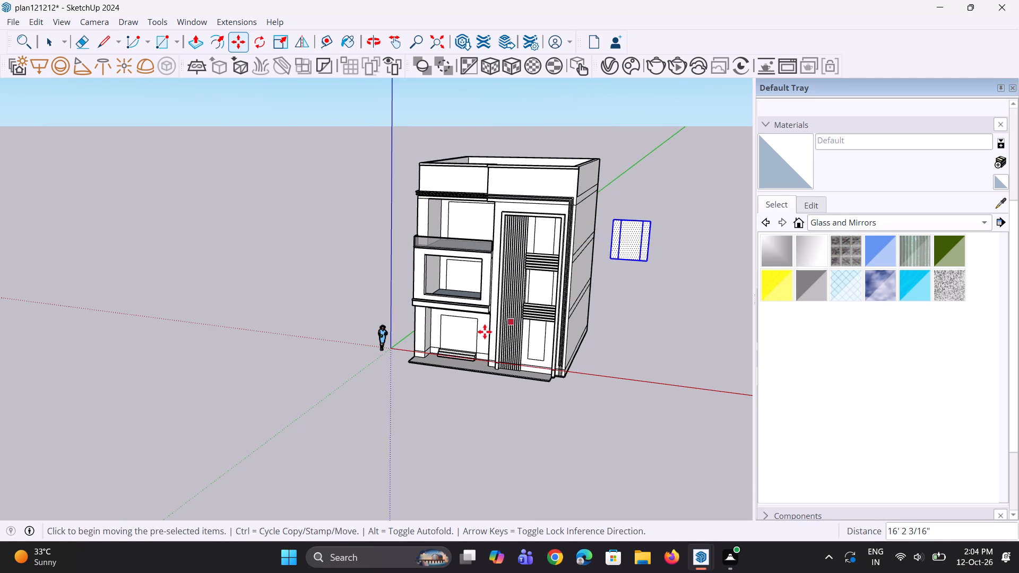
middle_click_drag(494, 333, 559, 270)
scroll(533, 279, "up", 8)
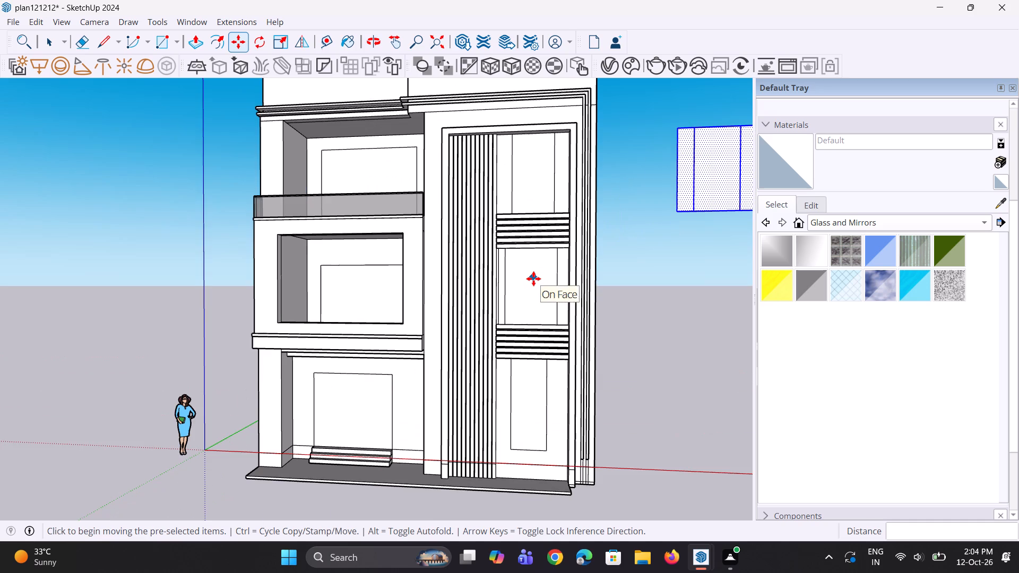
scroll(533, 279, "down", 4)
key("space")
key("space")
Move the middle-floor window outline's vertical edge nearest the slats about 5" inward, away from the slats.
scroll(512, 286, "up", 3)
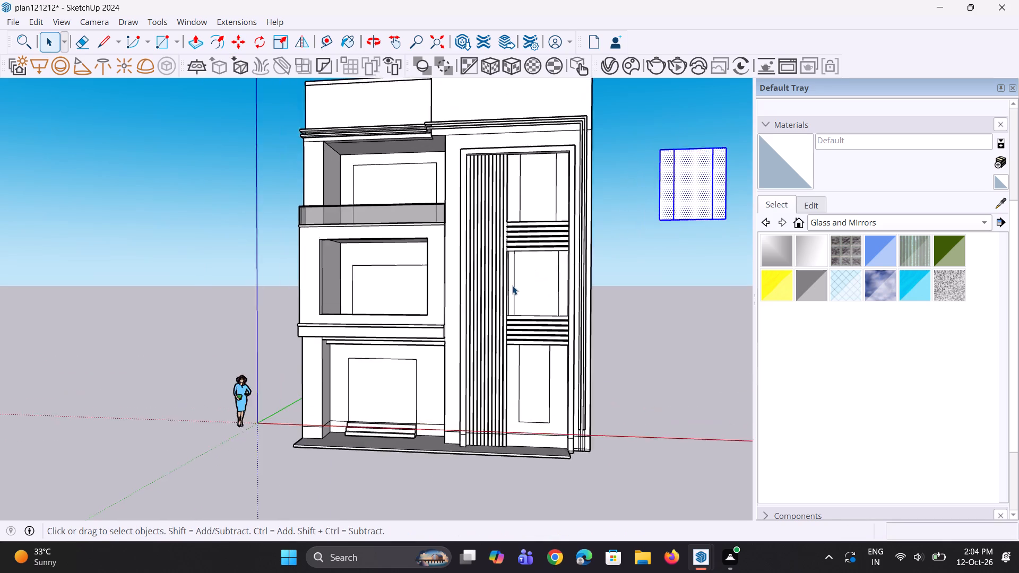
left_click(513, 280)
scroll(531, 258, "up", 3)
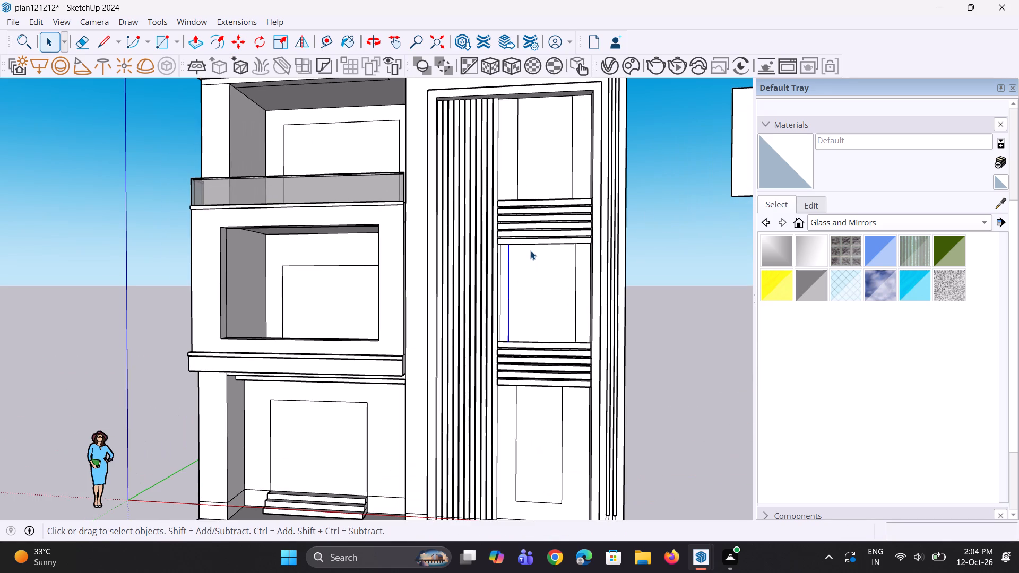
key("m")
left_click(511, 248)
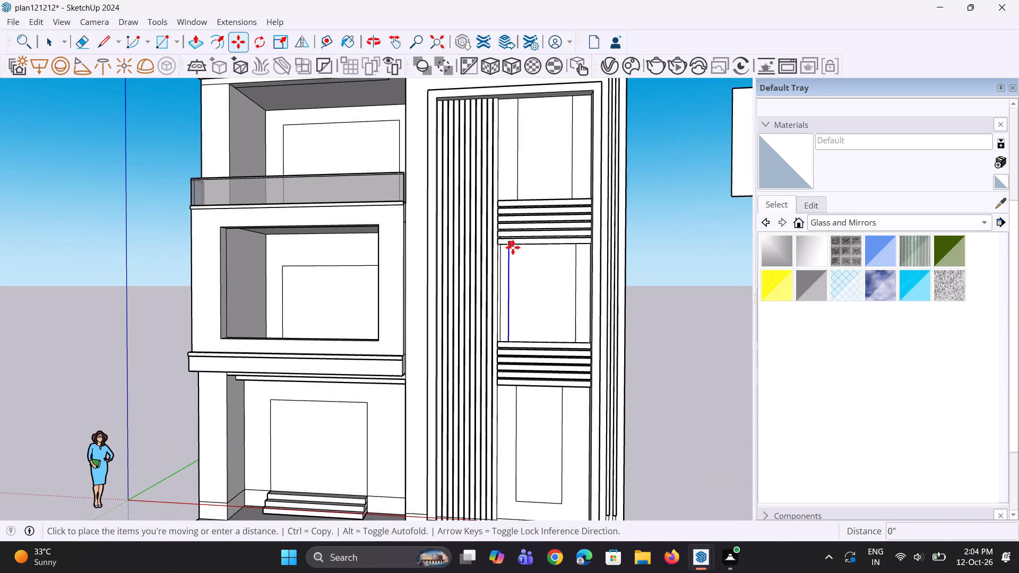
left_click(517, 248)
key("space")
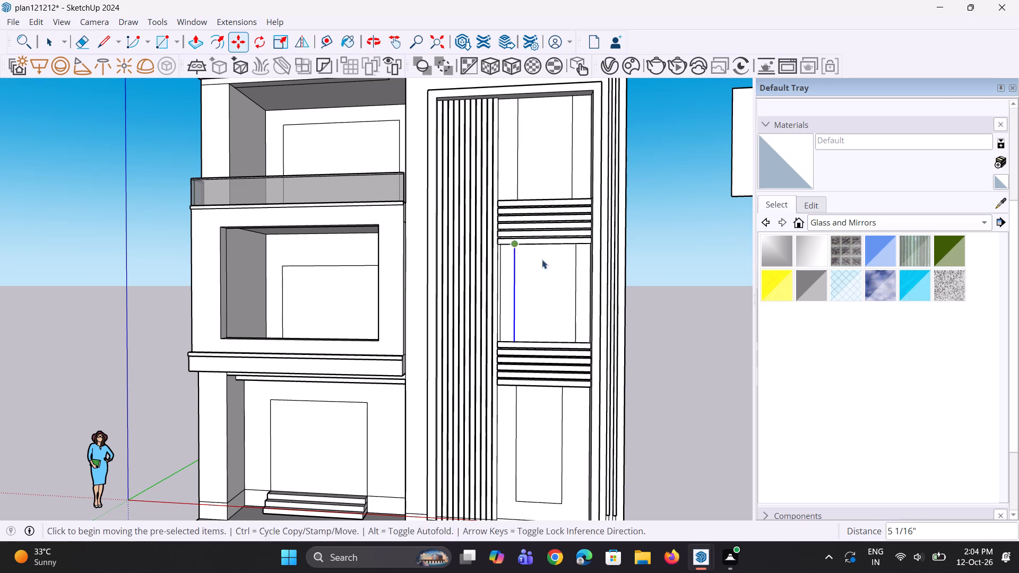
key("space")
Move the middle-floor window outline's other vertical edge, farther from the slats, about 7" inward.
left_click(574, 285)
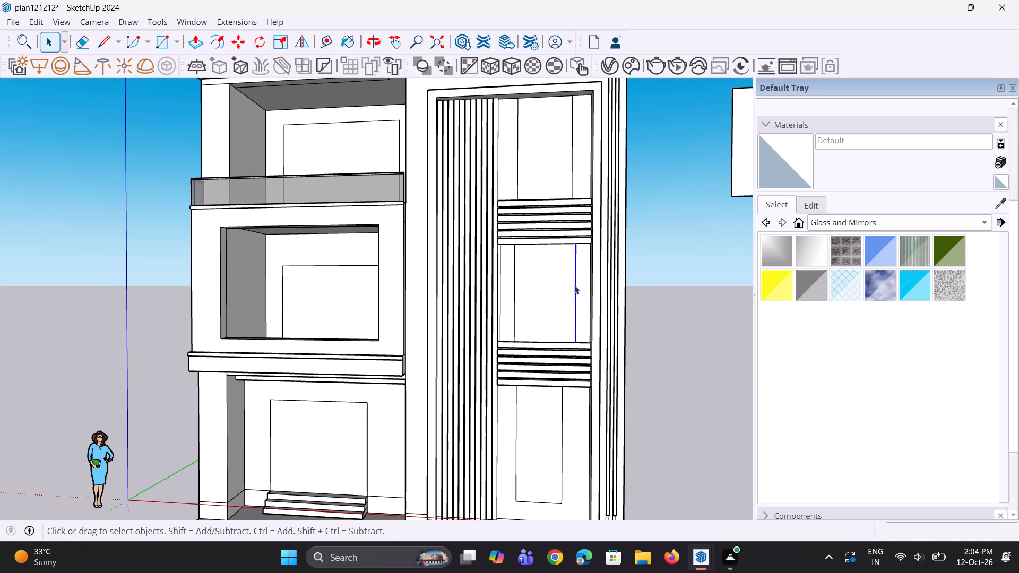
key("m")
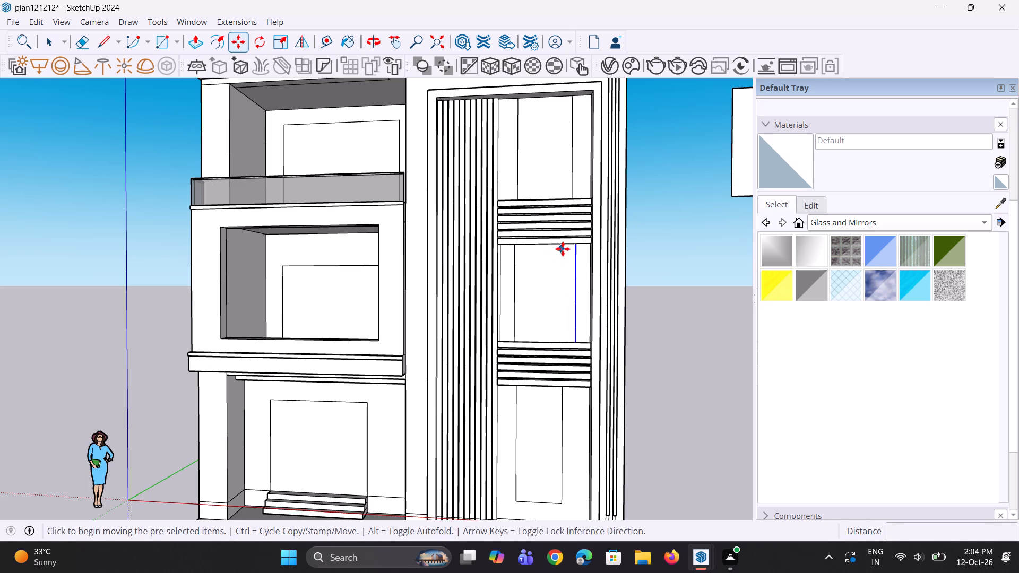
left_click(573, 247)
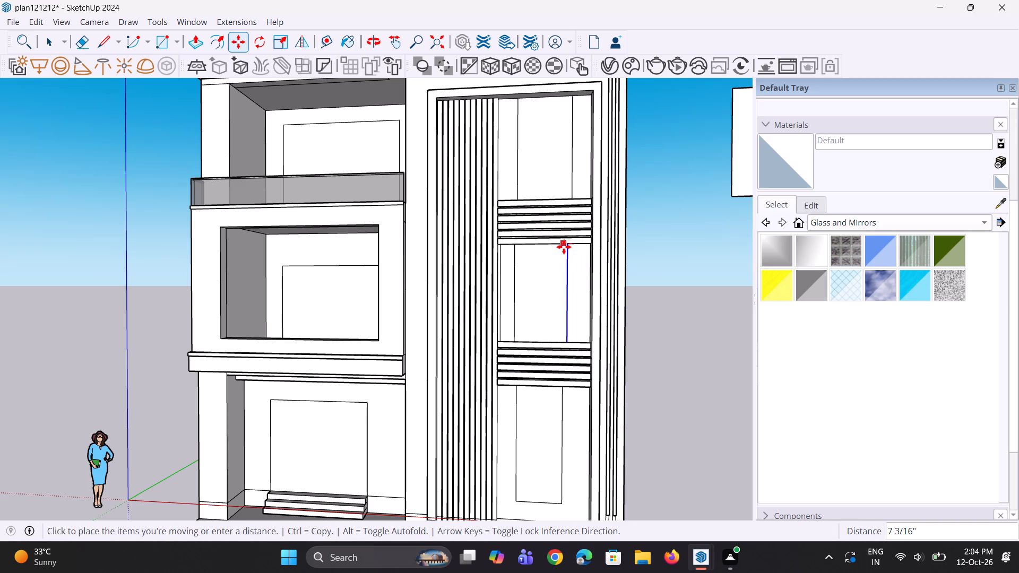
left_click(564, 247)
key("space")
key("space")
left_click(653, 315)
Move the ground-floor window outline's vertical edge nearest the slats about 4" outward, towards the slats.
scroll(455, 281, "down", 5)
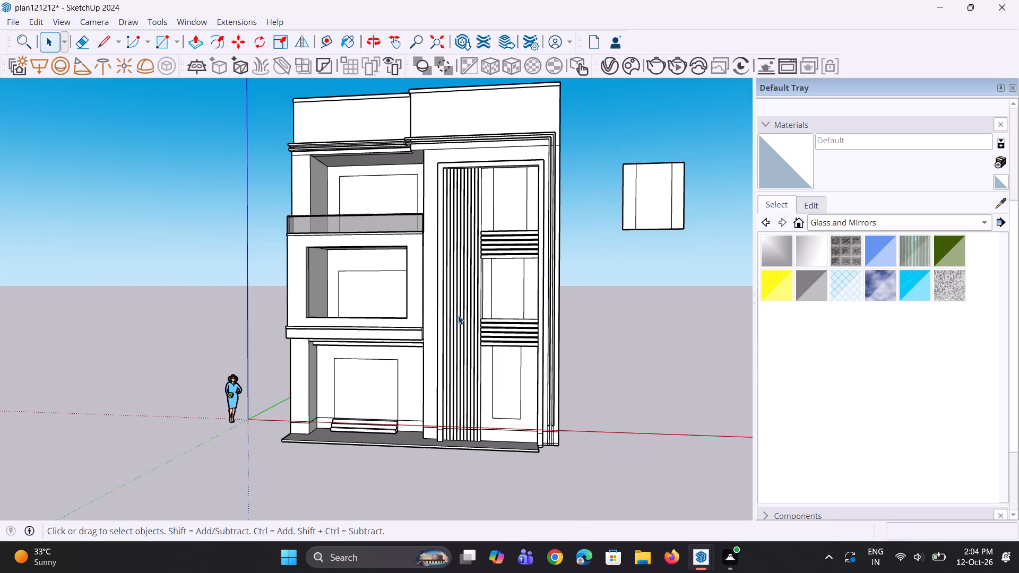
middle_click_drag(506, 411, 521, 416)
scroll(508, 433, "up", 11)
middle_click_drag(492, 407, 480, 402)
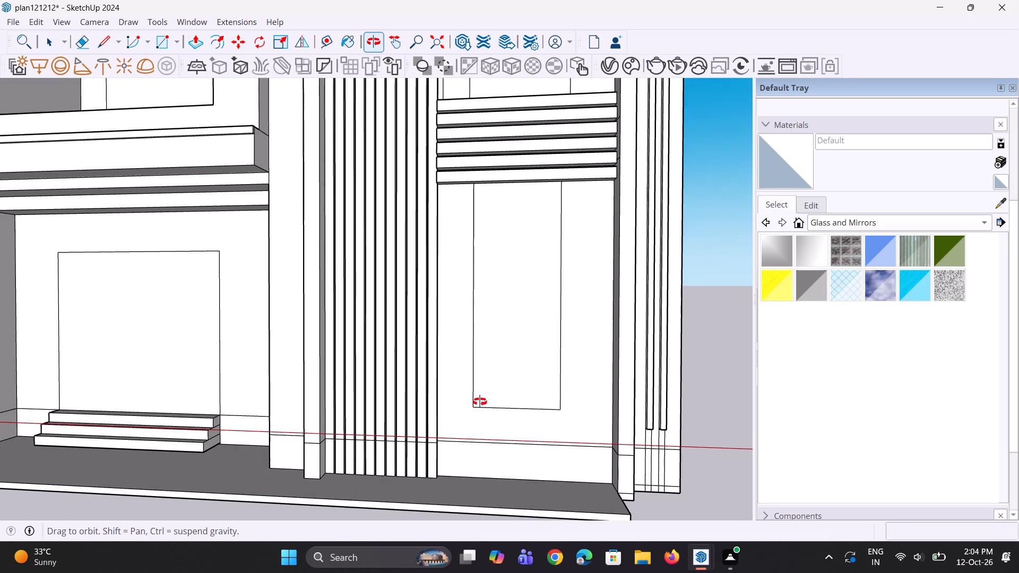
middle_click_drag(480, 402, 480, 401)
middle_click(479, 391)
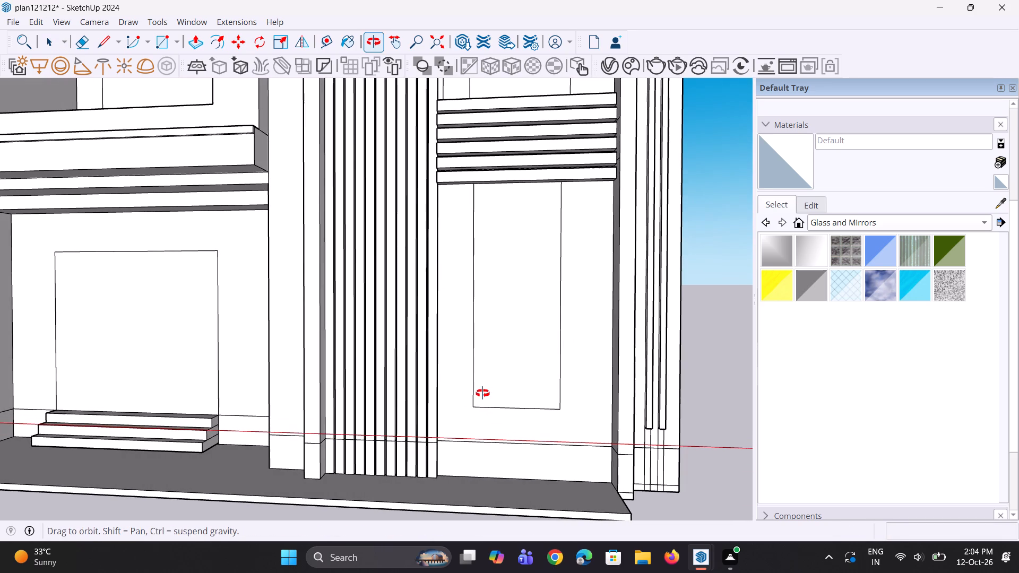
left_click(483, 406)
scroll(483, 410, "down", 5)
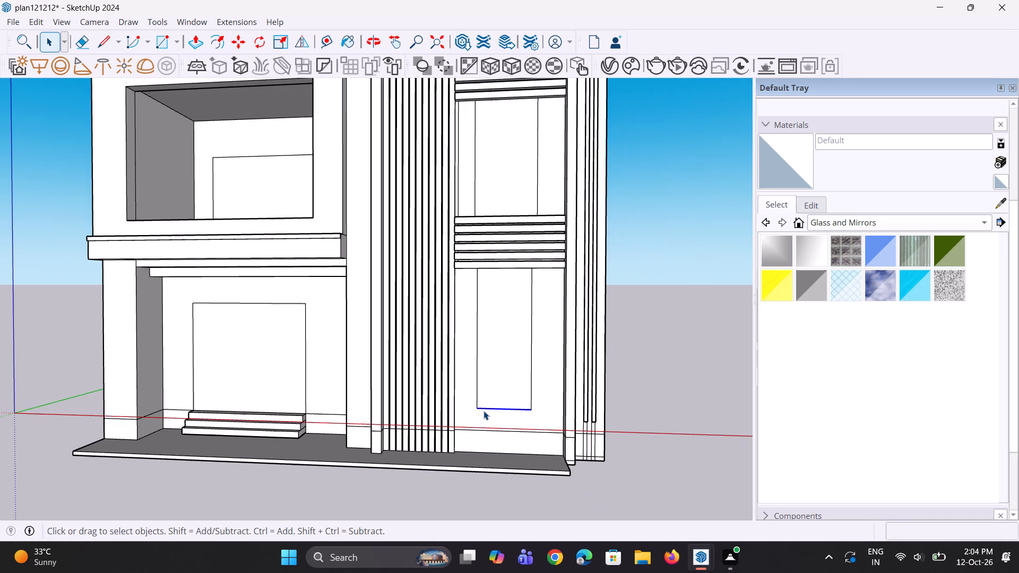
left_click(477, 361)
scroll(472, 296, "up", 3)
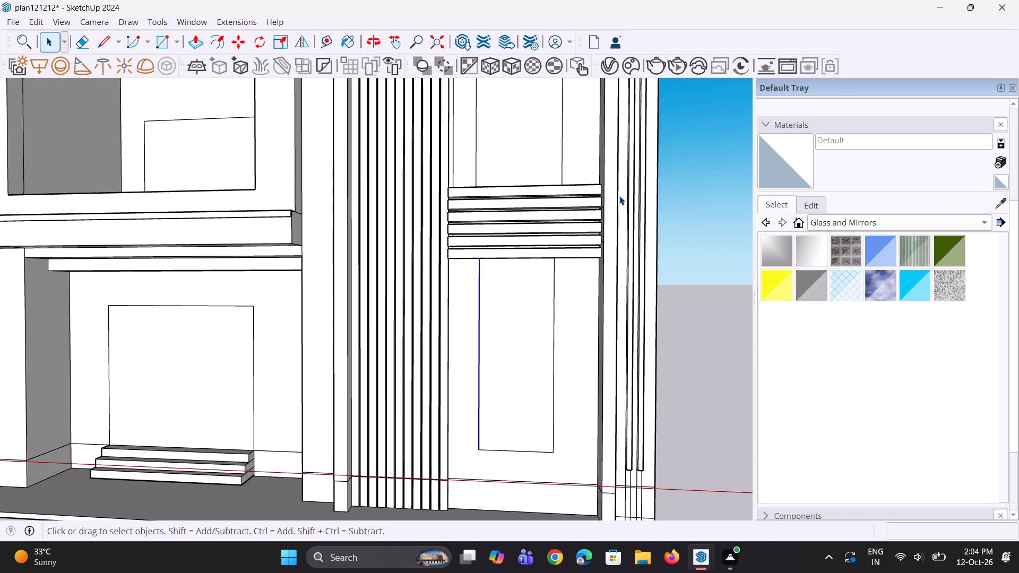
key("m")
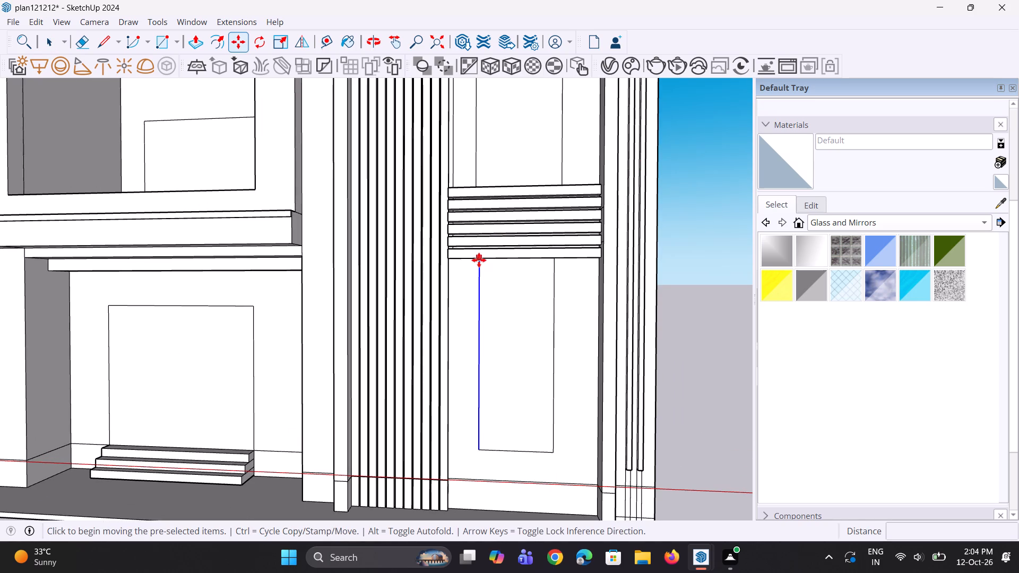
left_click(478, 260)
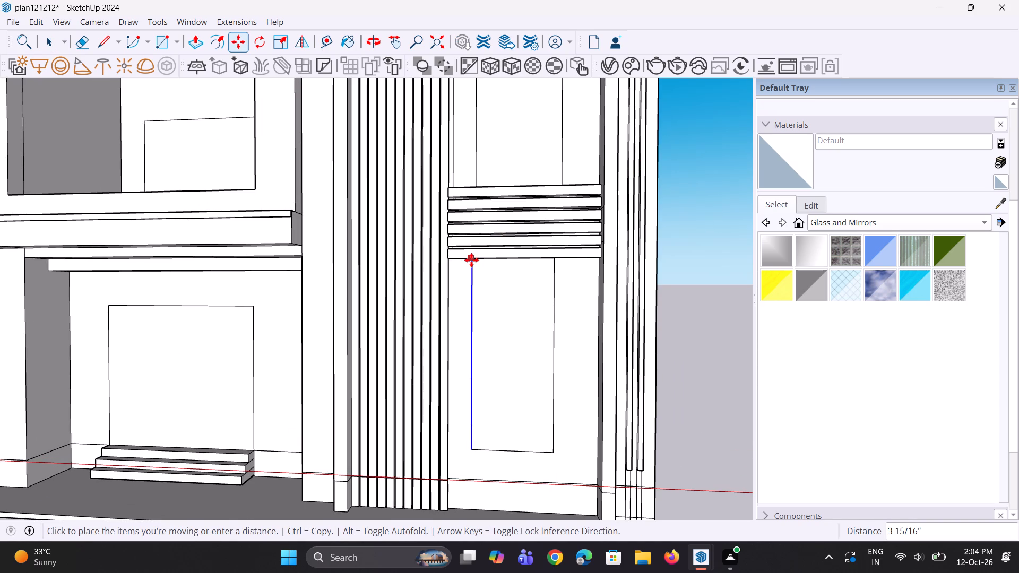
left_click(471, 260)
key("space")
key("space")
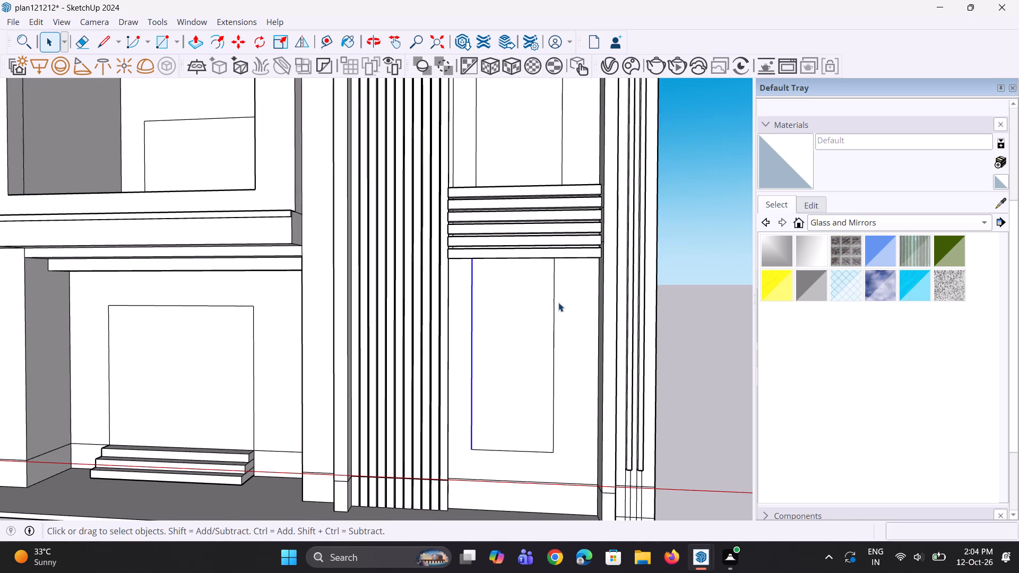
Move the ground-floor window outline's vertical edge farther from the slats slightly outward, away from the slats.
left_click(552, 295)
scroll(538, 350, "down", 5)
middle_click_drag(538, 328, 540, 318)
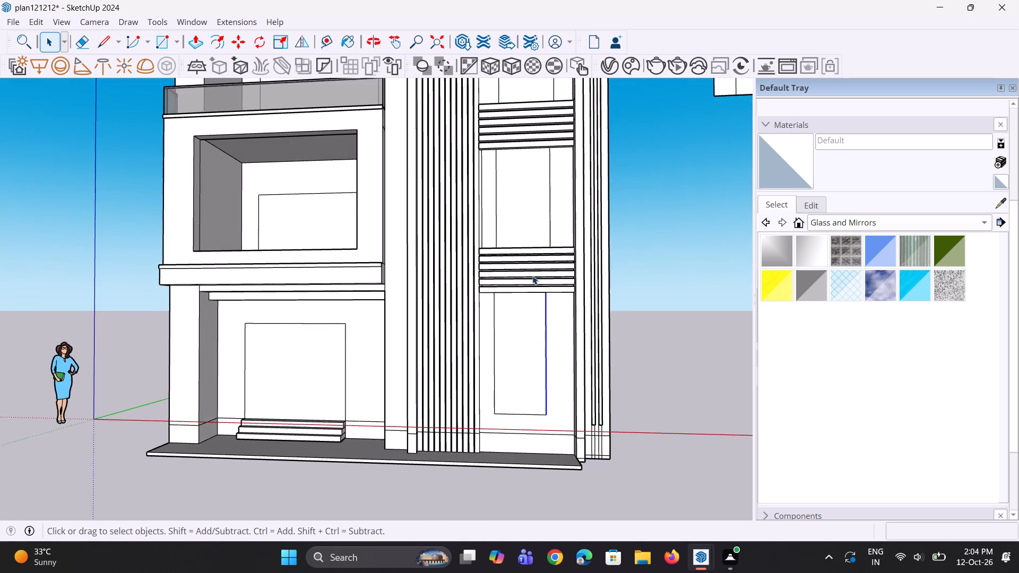
scroll(532, 275, "up", 3)
key("m")
scroll(539, 282, "up", 3)
left_click(553, 309)
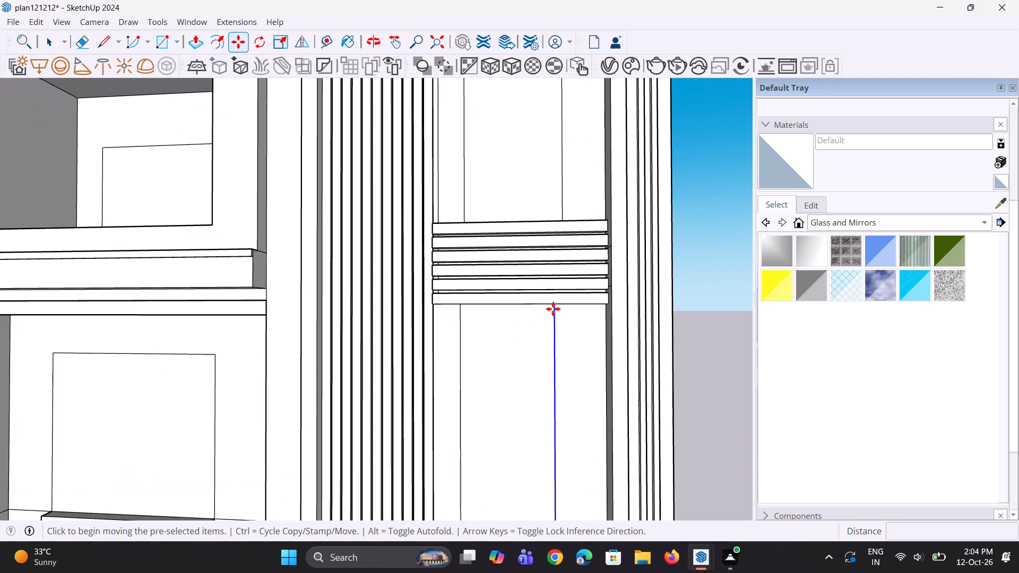
left_click(560, 310)
scroll(560, 310, "down", 3)
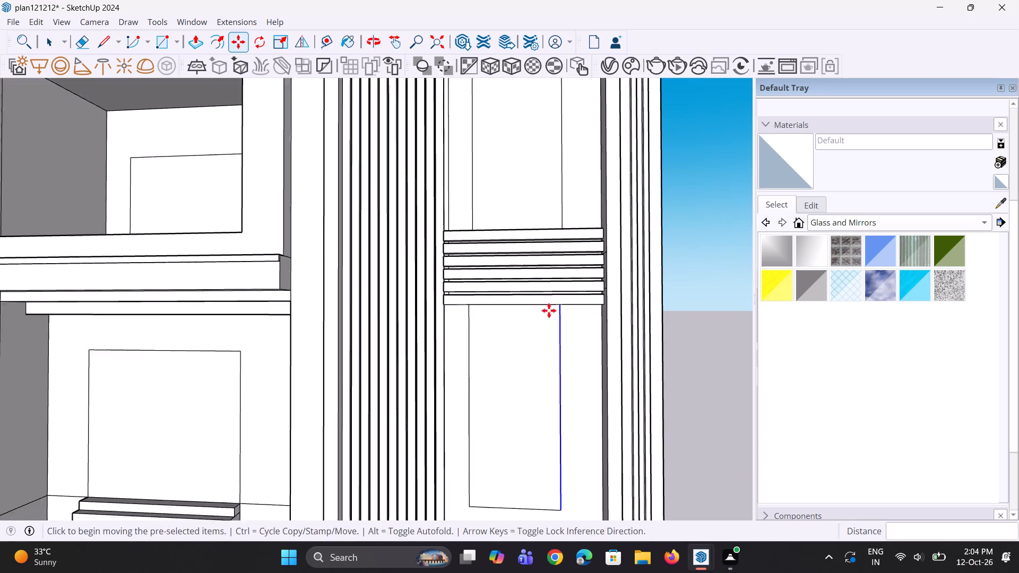
scroll(549, 310, "down", 2)
key("space")
key("space")
left_click(672, 333)
Examine the whole facade and the detached window panel beside the building from several angles.
scroll(624, 343, "down", 6)
middle_click_drag(615, 338, 597, 299)
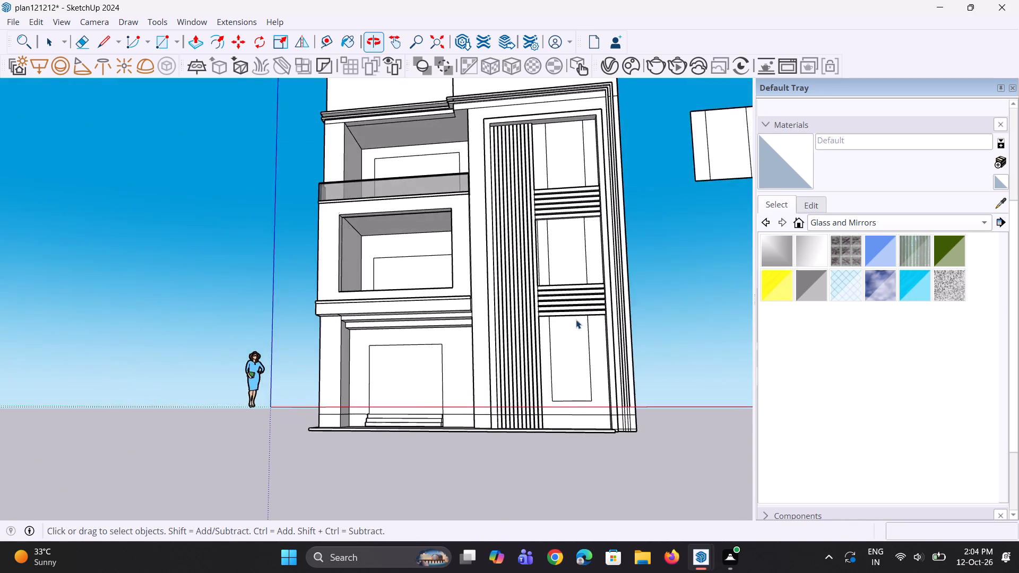
scroll(558, 343, "down", 4)
middle_click_drag(556, 395, 498, 365)
scroll(496, 404, "up", 4)
scroll(502, 393, "down", 4)
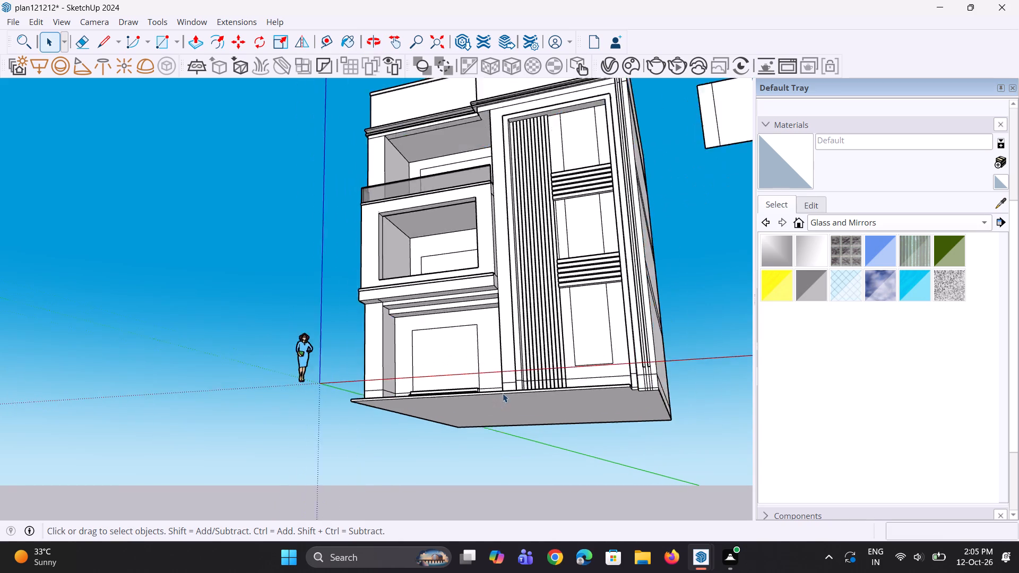
scroll(503, 393, "down", 2)
middle_click_drag(527, 376, 609, 447)
scroll(609, 447, "up", 1)
scroll(531, 364, "down", 6)
middle_click_drag(529, 367, 555, 422)
scroll(547, 262, "up", 4)
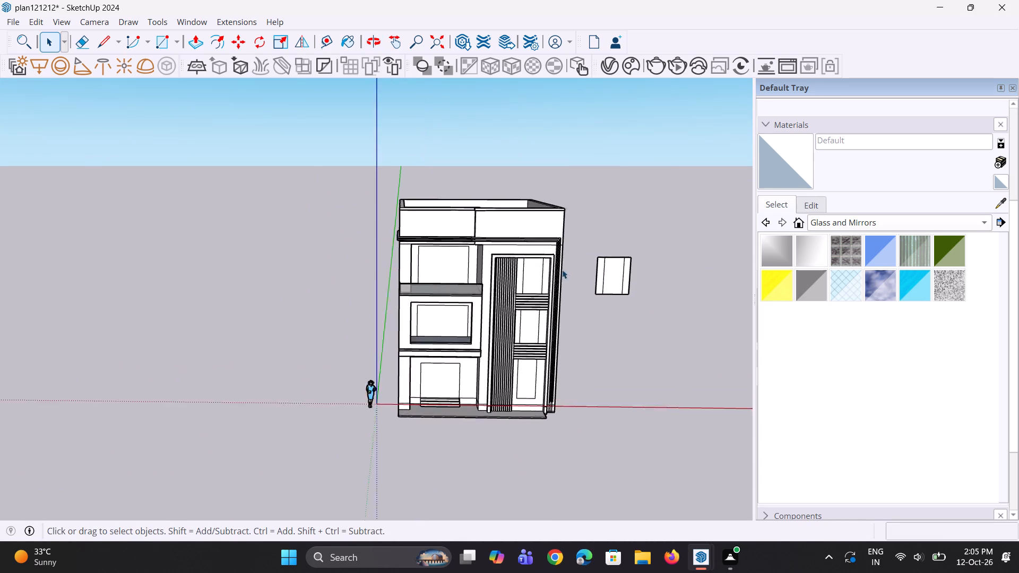
scroll(562, 270, "up", 2)
scroll(618, 283, "up", 1)
middle_click_drag(618, 283, 594, 268)
scroll(607, 261, "up", 3)
middle_click_drag(602, 264, 661, 357)
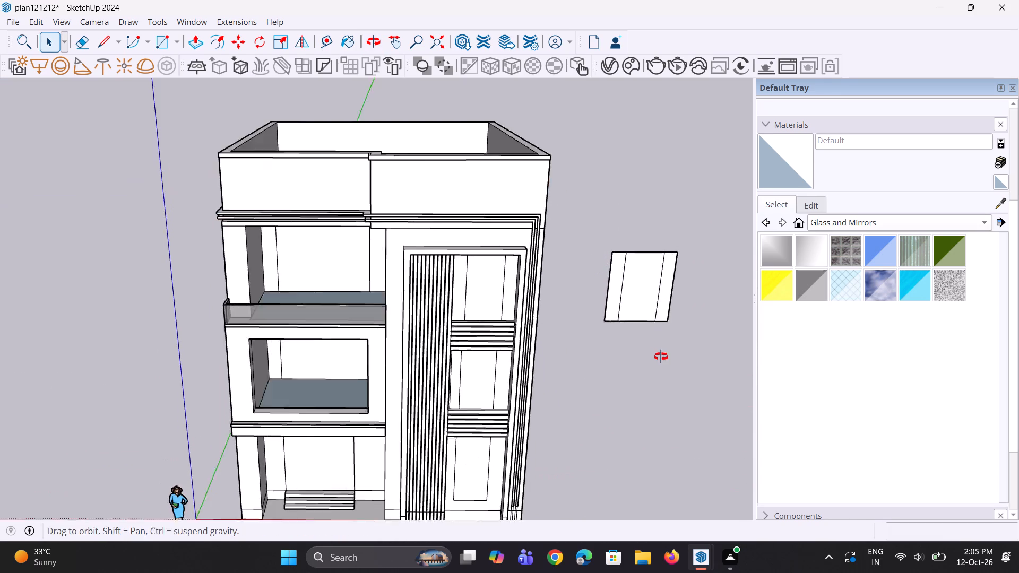
middle_click_drag(661, 357, 668, 357)
middle_click_drag(360, 319, 429, 333)
scroll(502, 306, "down", 3)
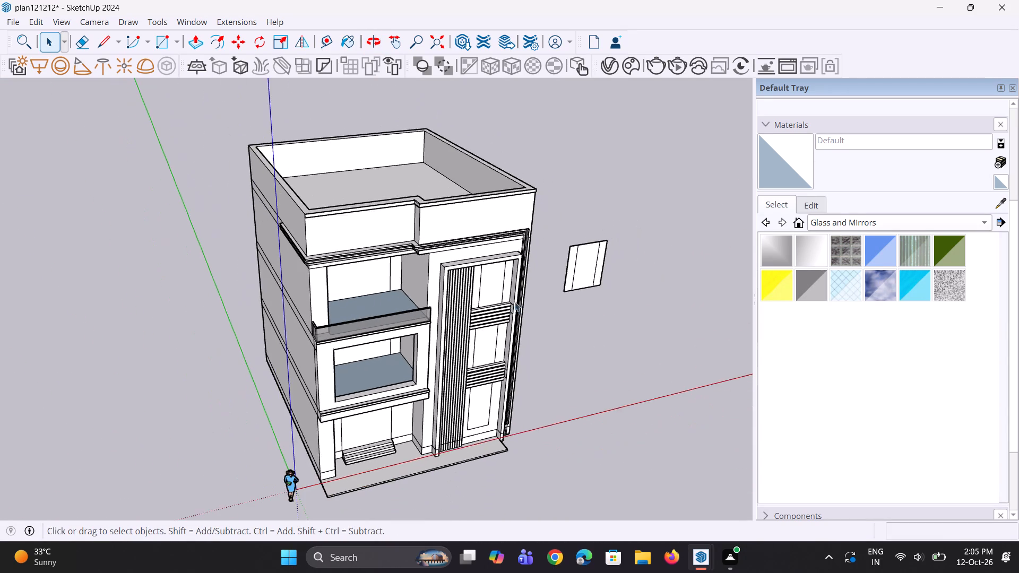
middle_click_drag(552, 302, 494, 255)
scroll(568, 279, "up", 6)
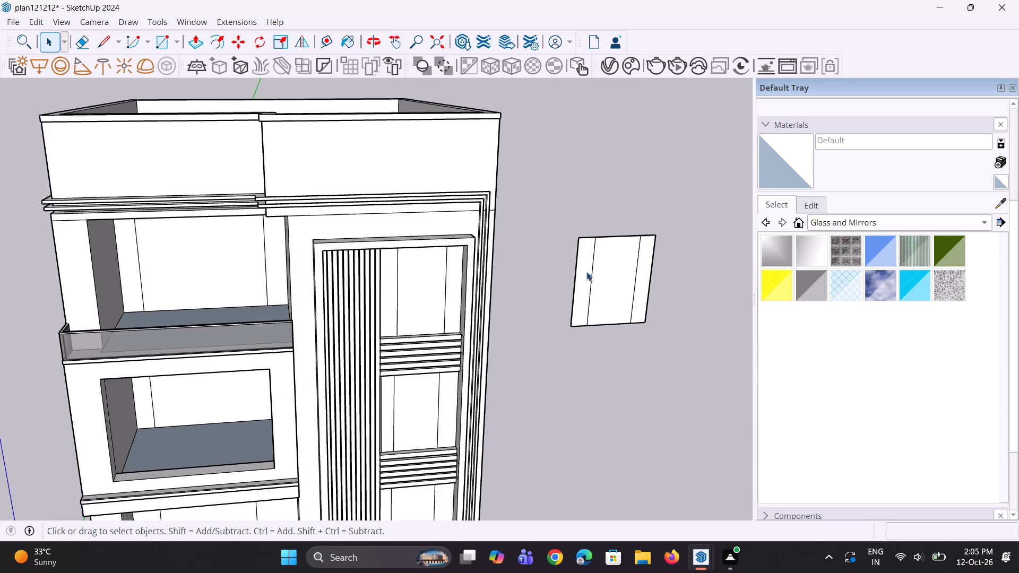
scroll(586, 272, "up", 1)
middle_click_drag(601, 277, 569, 273)
scroll(576, 262, "up", 5)
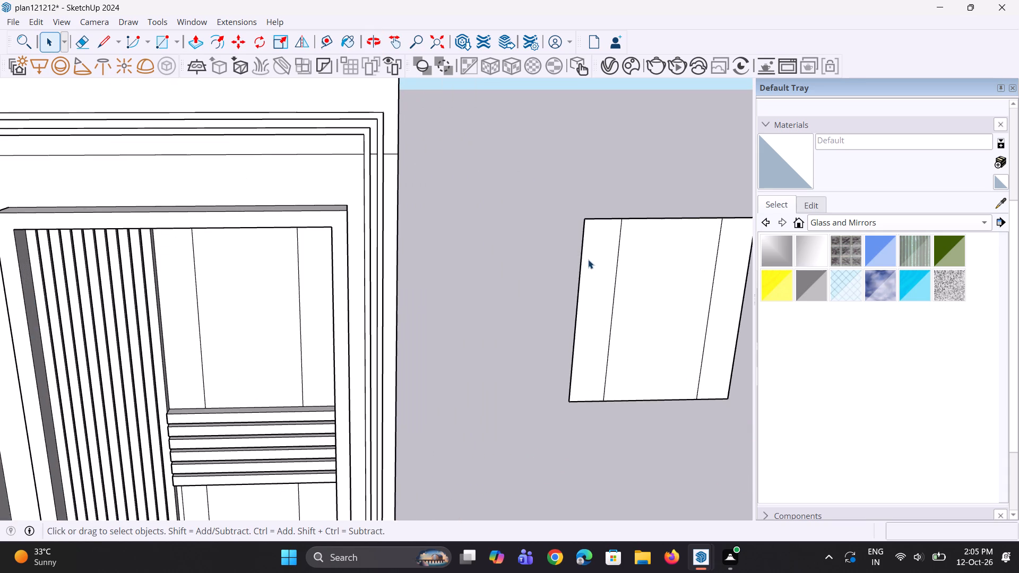
left_click_drag(619, 271, 642, 271)
scroll(456, 307, "down", 5)
middle_click_drag(447, 316, 673, 380)
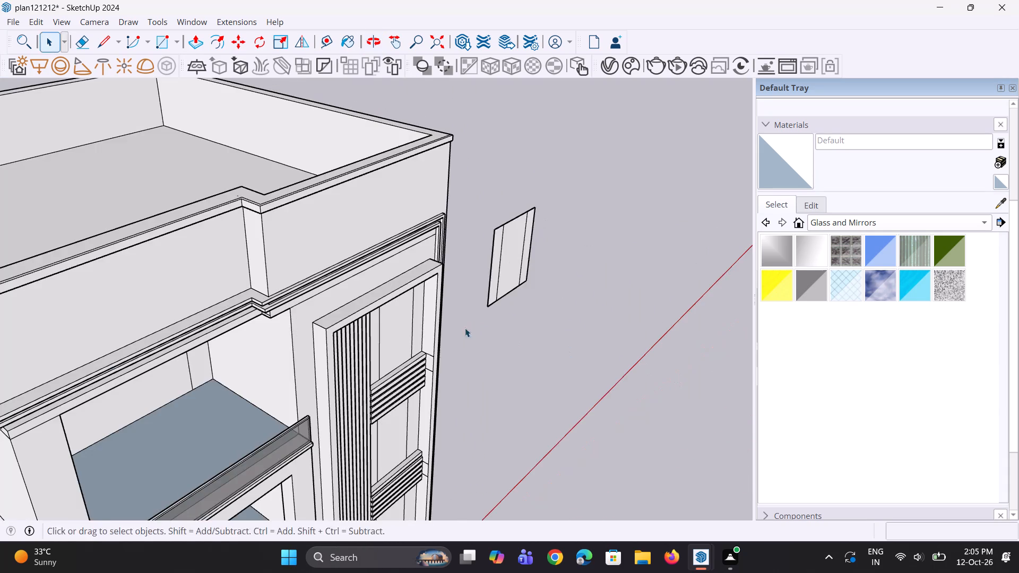
middle_click_drag(465, 328, 405, 315)
Copy the detached panel's vertical line nearest the building about 2 13/16" inward, towards the panel's centre.
scroll(543, 288, "up", 6)
left_click(516, 258)
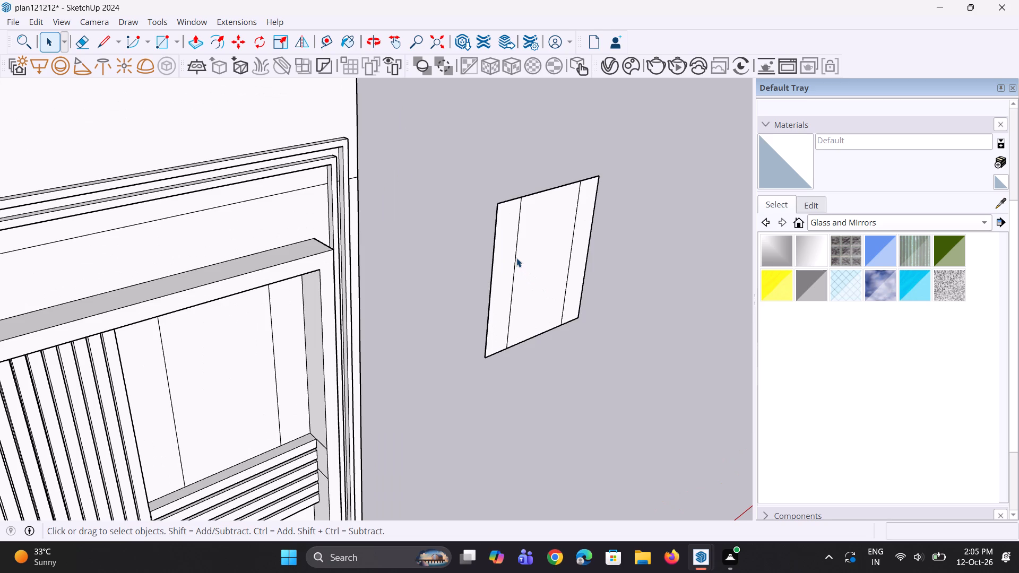
scroll(514, 240, "up", 4)
key("m")
middle_click_drag(576, 286, 499, 253)
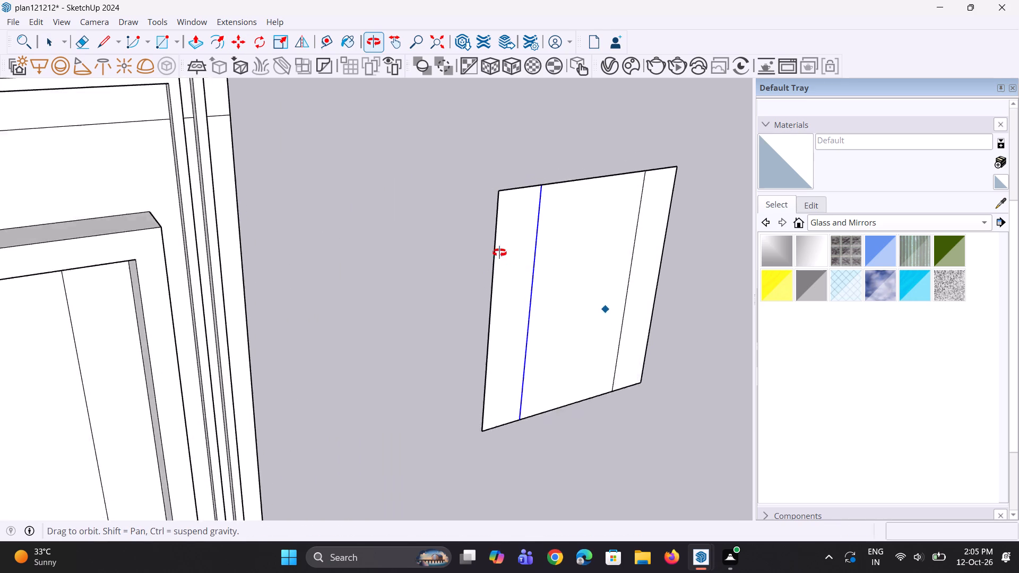
middle_click_drag(499, 253, 435, 247)
scroll(555, 463, "up", 2)
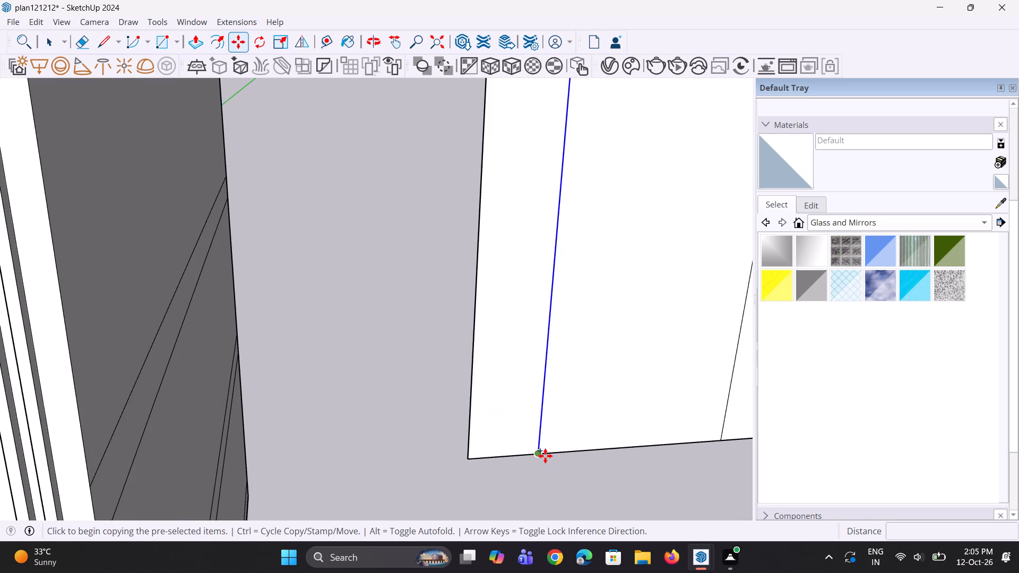
left_click(545, 456)
left_click(550, 456)
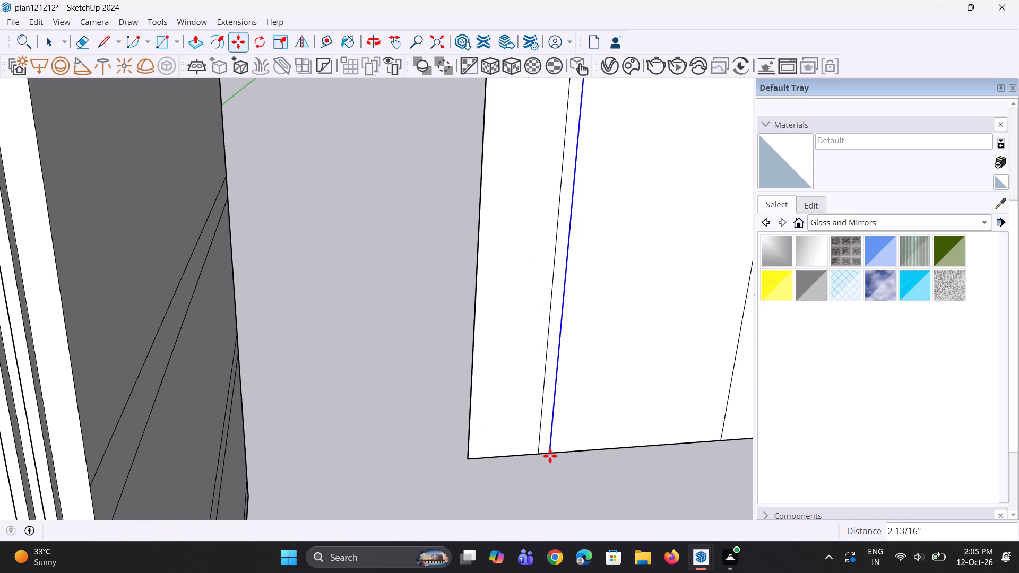
scroll(417, 432, "down", 10)
middle_click_drag(521, 418, 483, 380)
scroll(521, 418, "up", 1)
key("space")
key("space")
left_click(662, 428)
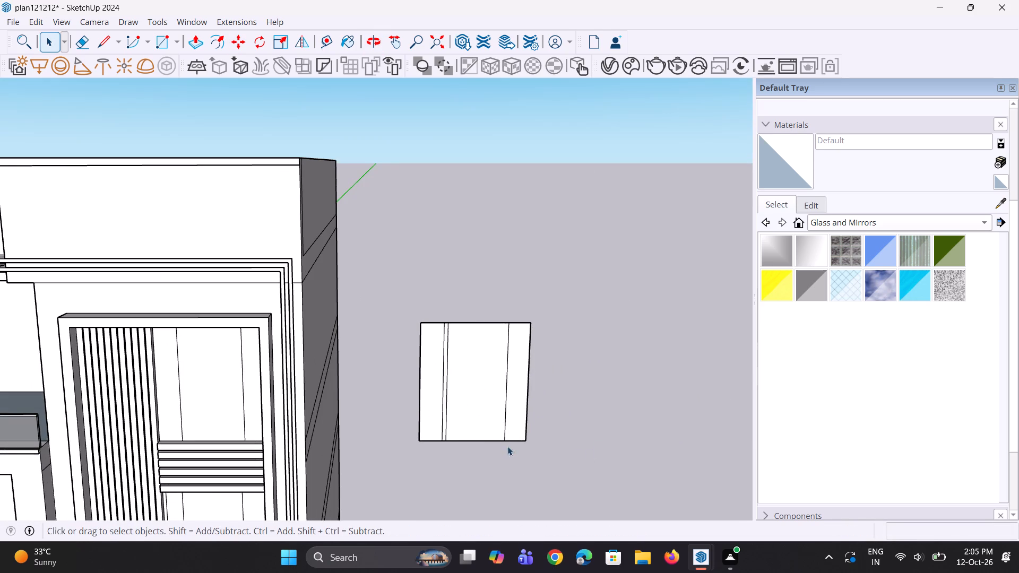
Copy the detached panel's vertical line farthest from the building about 2 13/16" inward, towards the panel's centre.
scroll(506, 446, "up", 7)
left_click(503, 429)
scroll(497, 445, "up", 2)
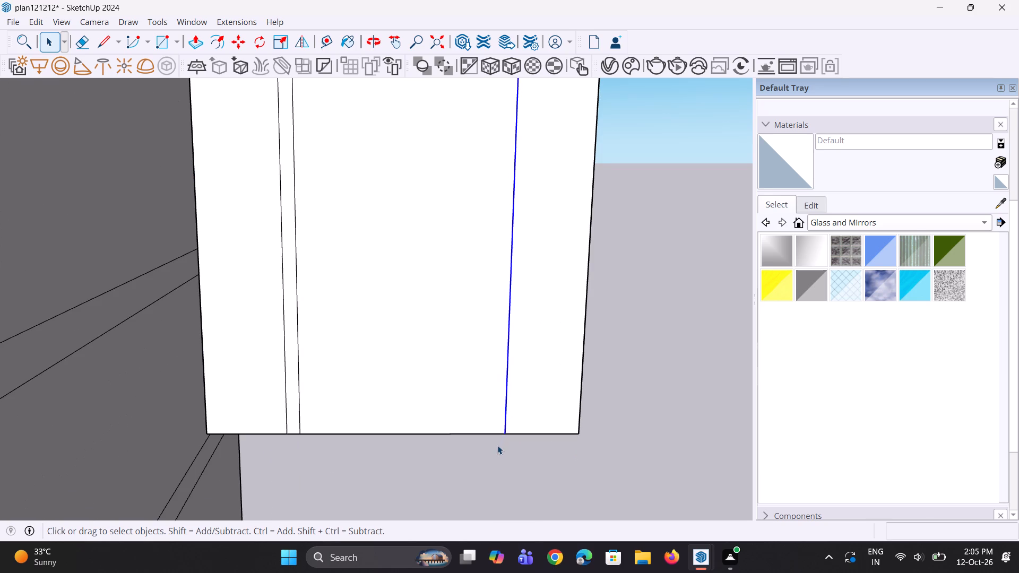
key("m")
left_click(504, 433)
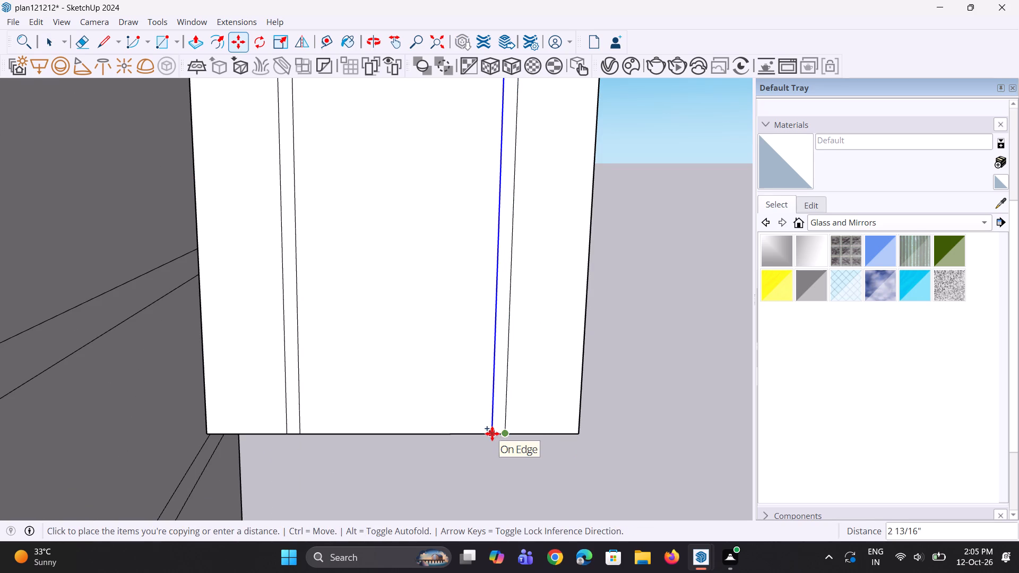
left_click(492, 433)
key("space")
double_click(585, 446)
scroll(478, 441, "down", 6)
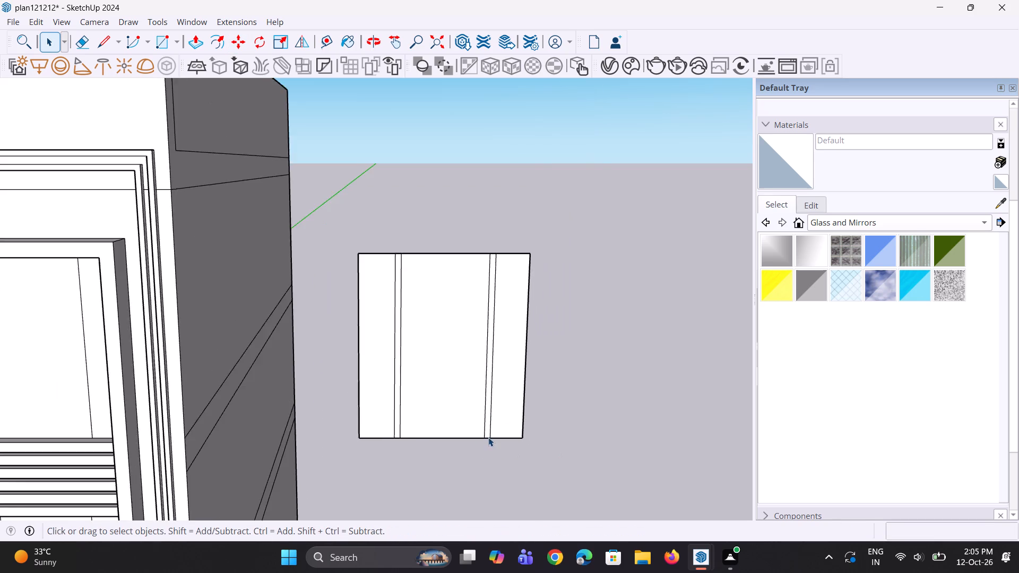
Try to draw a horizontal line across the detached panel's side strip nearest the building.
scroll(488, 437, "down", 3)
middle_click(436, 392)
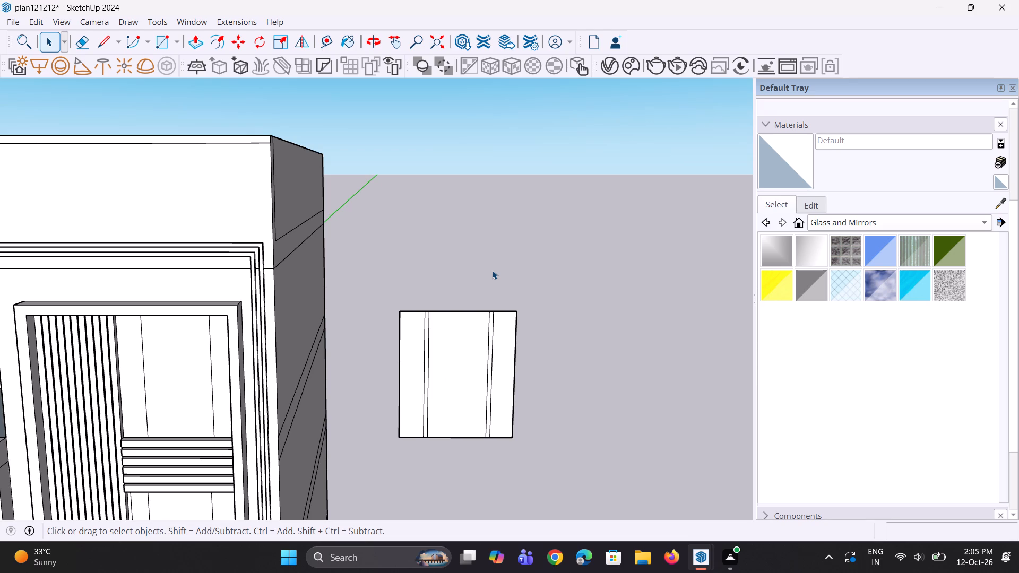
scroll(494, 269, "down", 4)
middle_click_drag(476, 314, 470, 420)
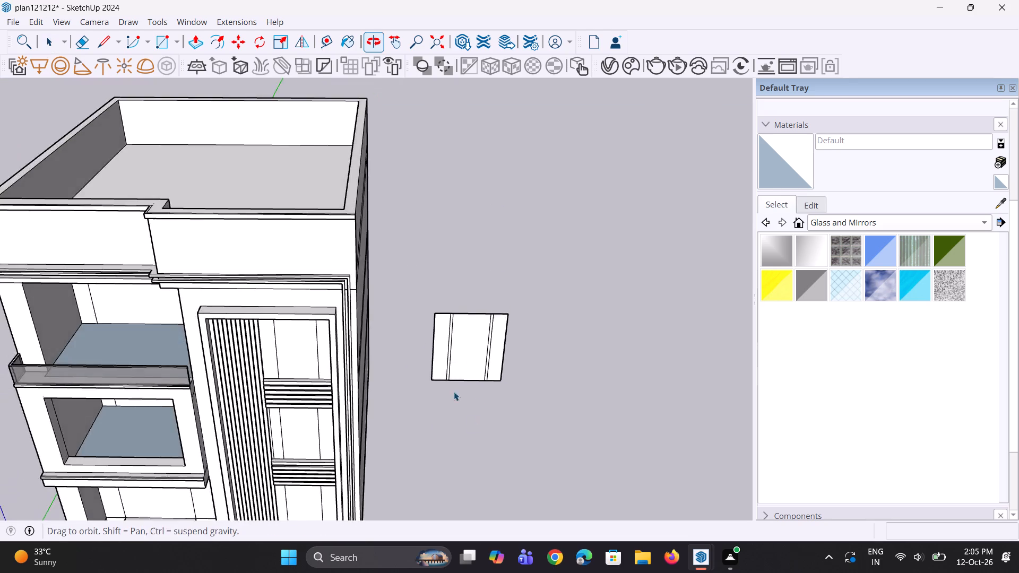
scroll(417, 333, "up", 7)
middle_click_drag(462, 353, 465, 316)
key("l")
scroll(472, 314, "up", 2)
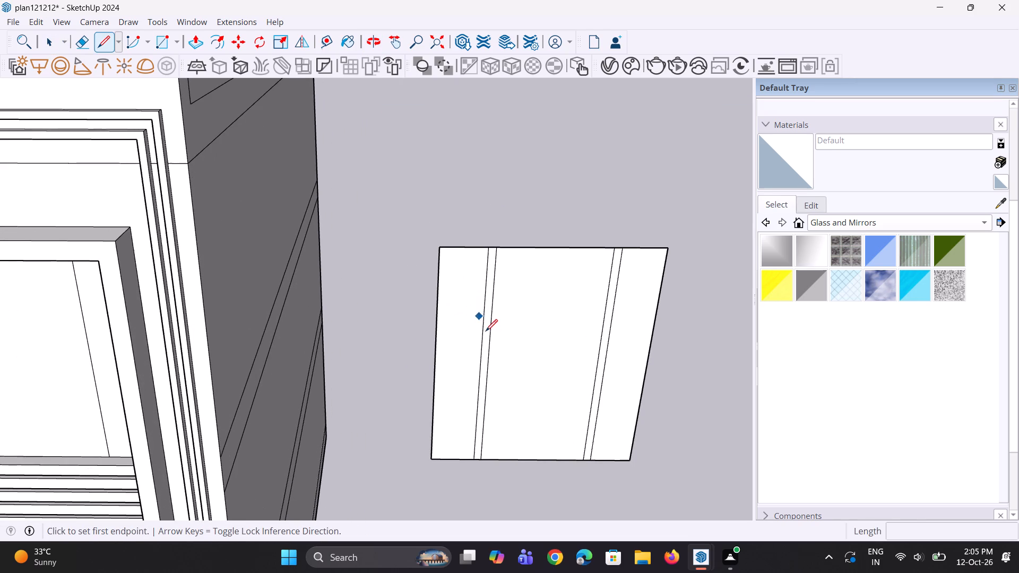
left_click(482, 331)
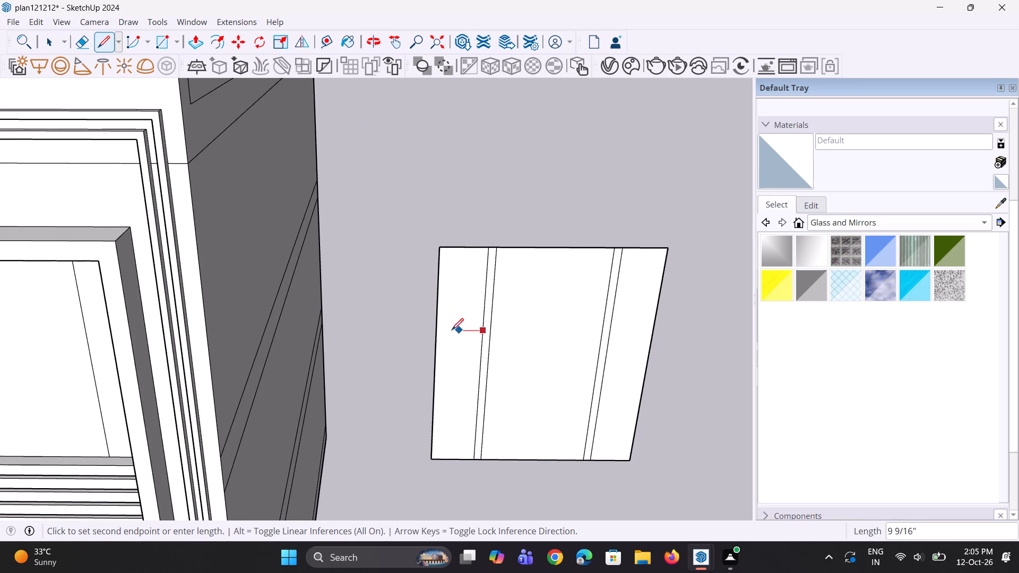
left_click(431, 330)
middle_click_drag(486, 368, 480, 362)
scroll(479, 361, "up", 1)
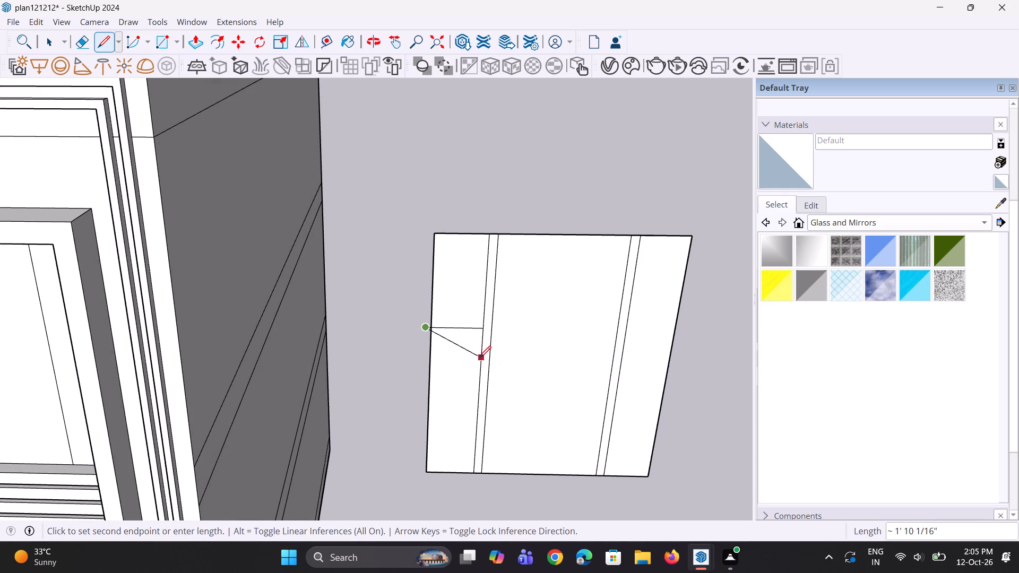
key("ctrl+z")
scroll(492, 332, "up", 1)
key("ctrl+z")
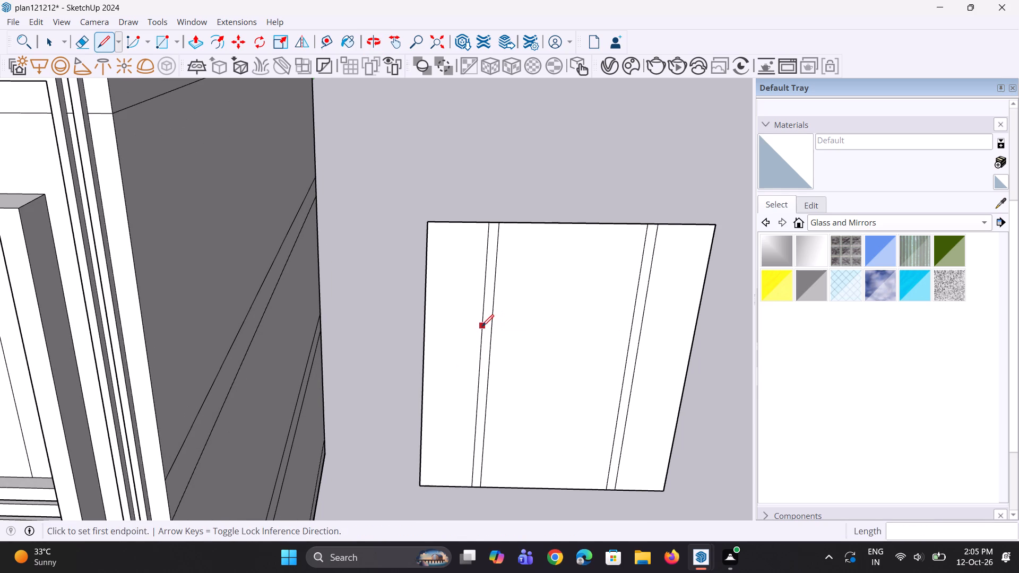
Draw a horizontal line about 1' 5" long across the panel's side strip nearest the building, slightly above mid-height.
left_click(482, 326)
left_click(427, 326)
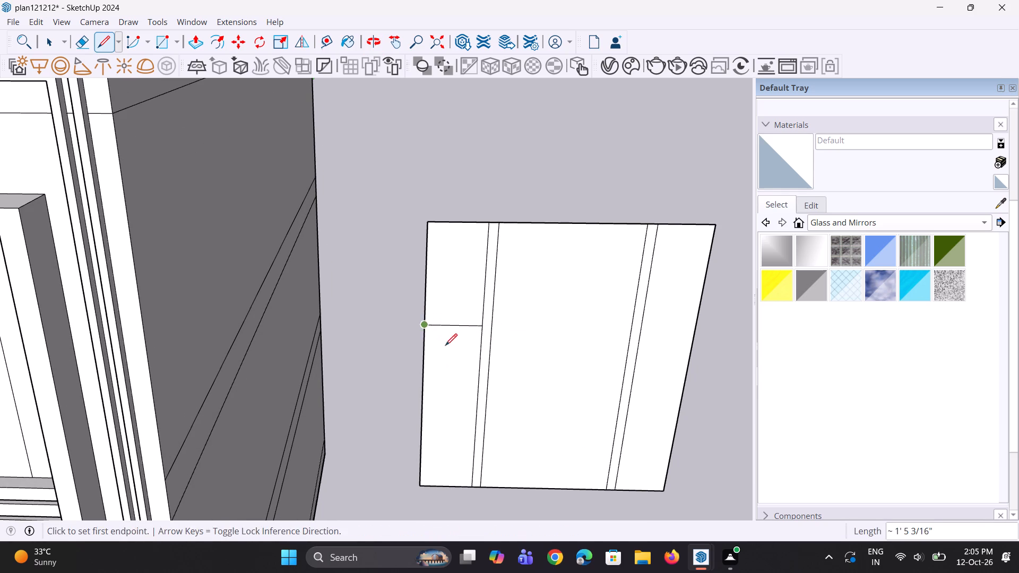
middle_click_drag(447, 347, 446, 304)
key("space")
key("space")
Draw a matching horizontal line across the panel's side strip farthest from the building, slightly above mid-height.
scroll(447, 303, "down", 4)
middle_click_drag(586, 353, 517, 347)
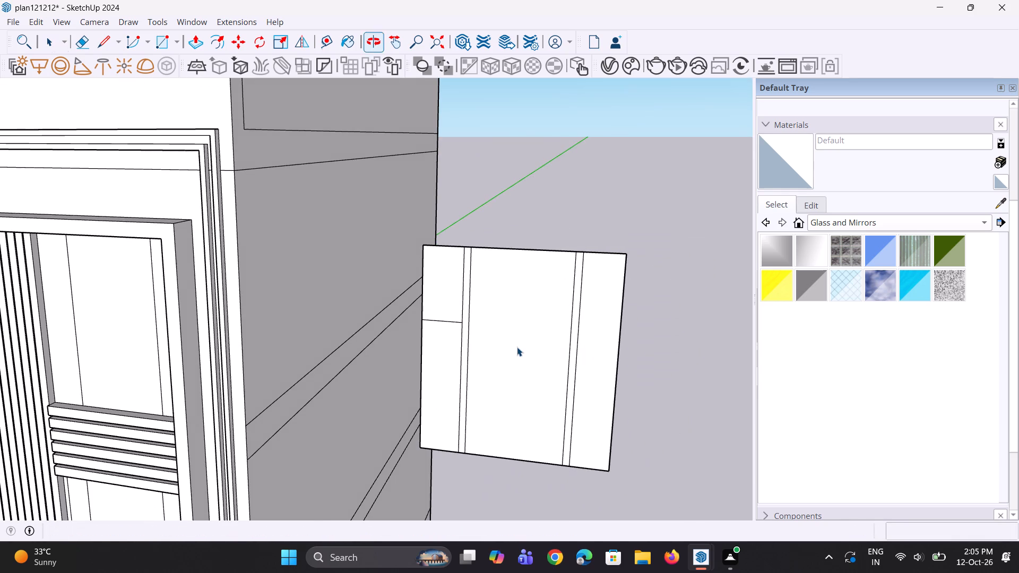
key("l")
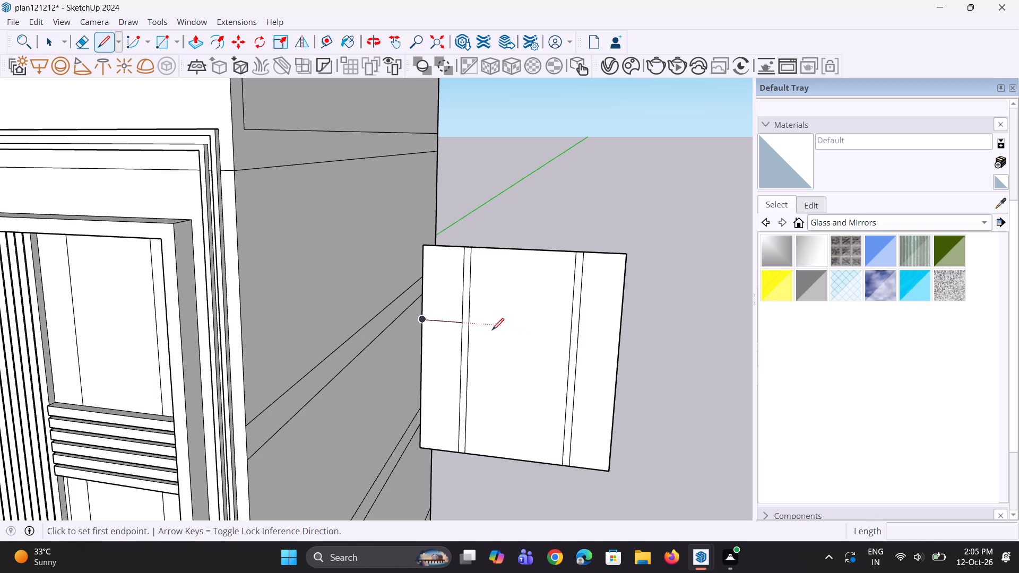
left_click(579, 331)
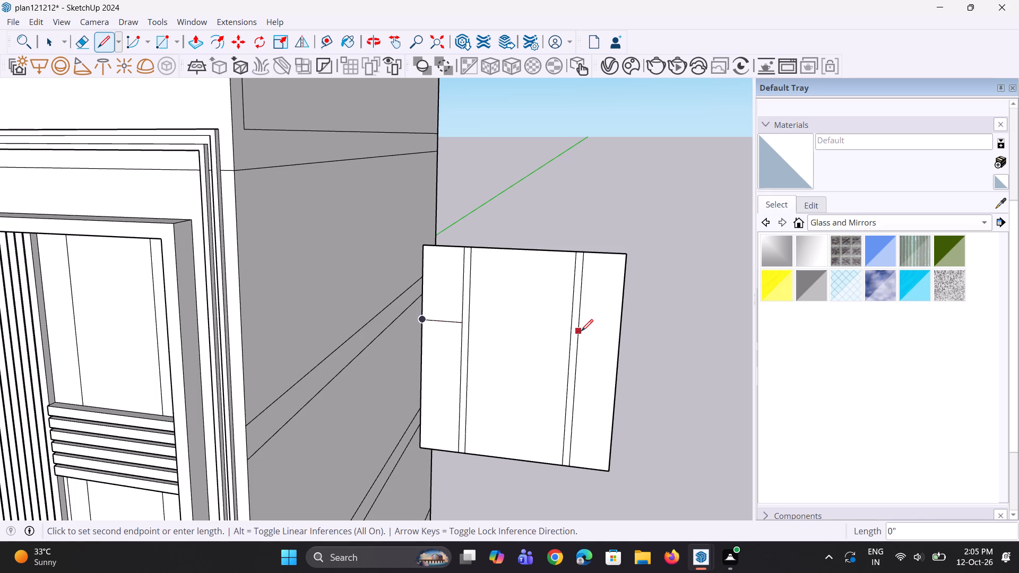
left_click(619, 333)
key("space")
Copy both side strips' horizontal lines together about 2 3/4" downward on the detached panel.
left_click(593, 334)
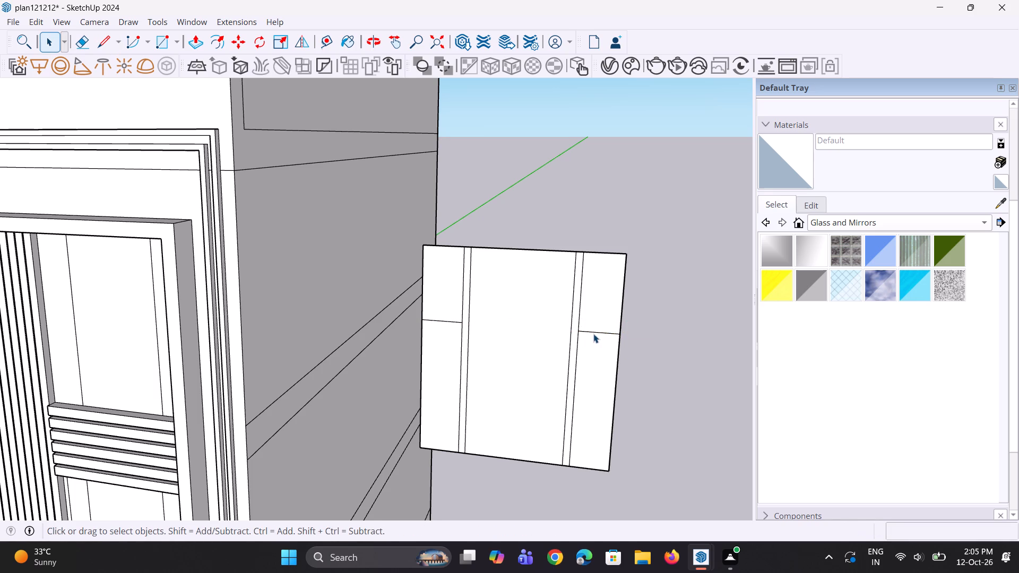
scroll(404, 334, "up", 1)
left_click(464, 318, "ctrl")
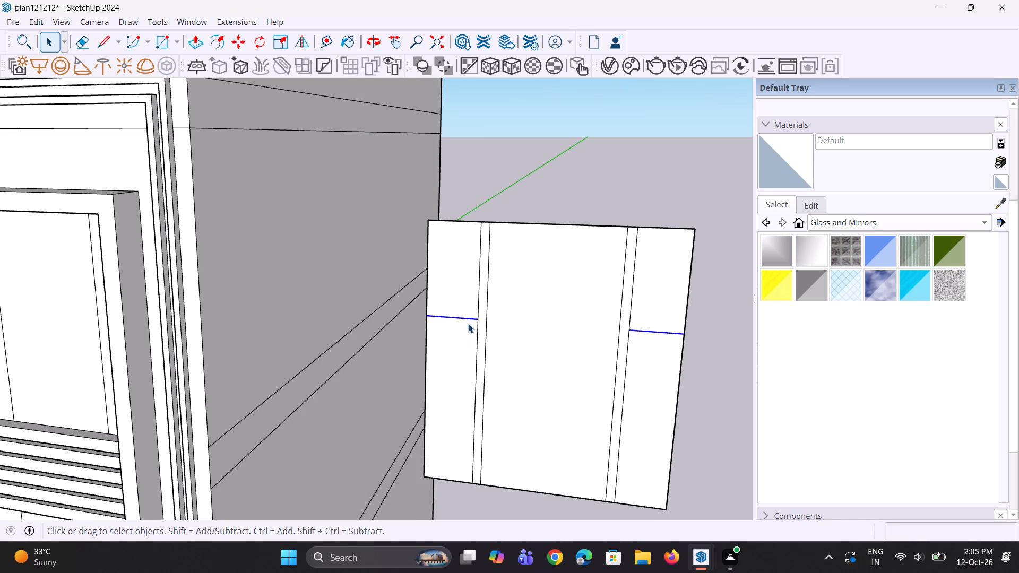
key("m")
scroll(598, 341, "up", 2)
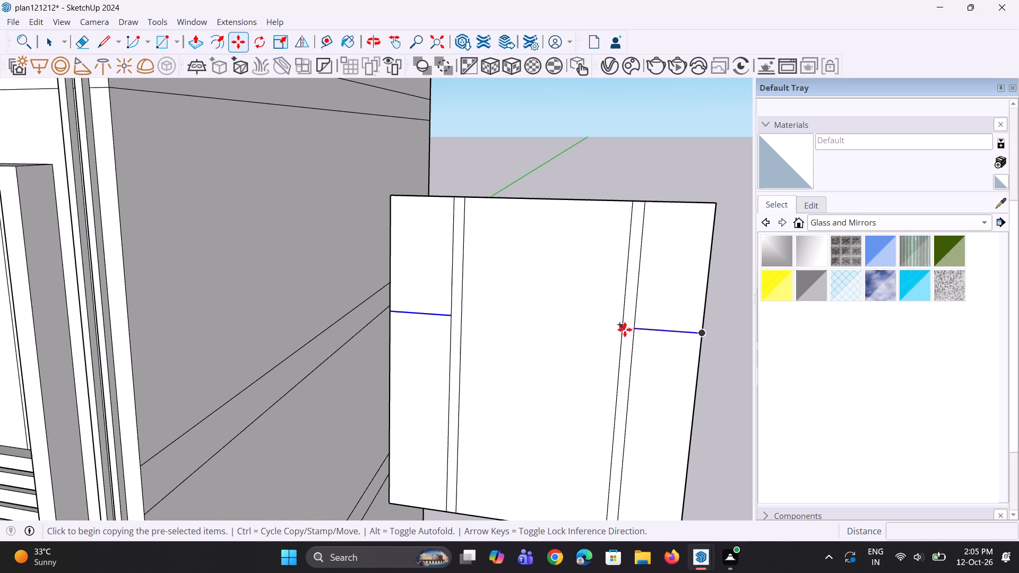
left_click(634, 331)
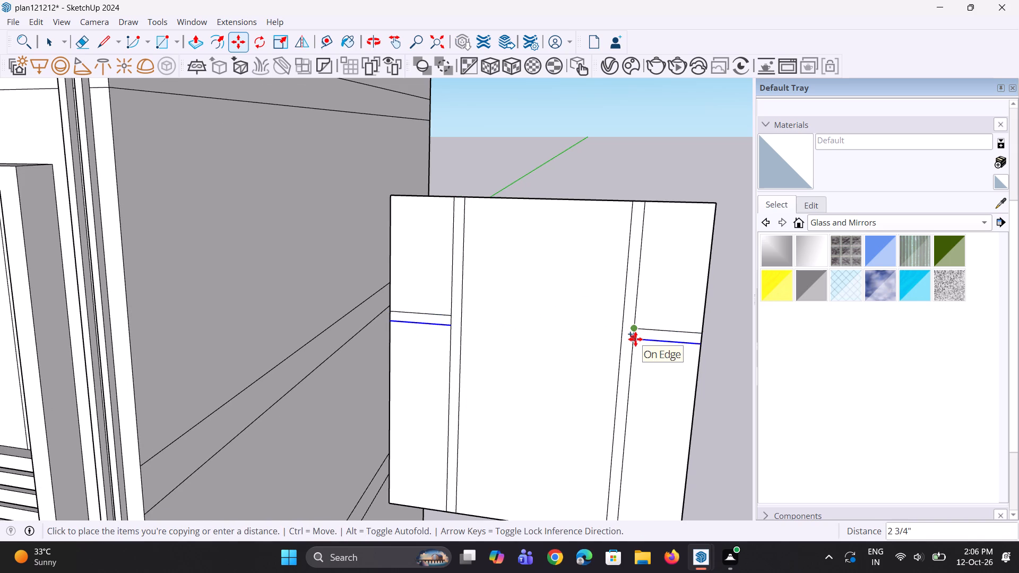
left_click(635, 339)
key("space")
key("space")
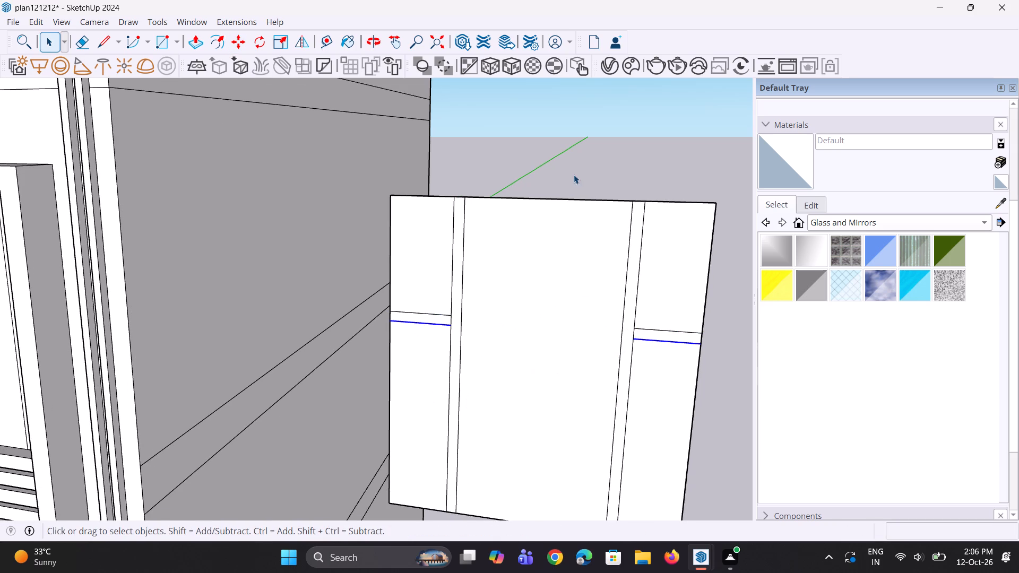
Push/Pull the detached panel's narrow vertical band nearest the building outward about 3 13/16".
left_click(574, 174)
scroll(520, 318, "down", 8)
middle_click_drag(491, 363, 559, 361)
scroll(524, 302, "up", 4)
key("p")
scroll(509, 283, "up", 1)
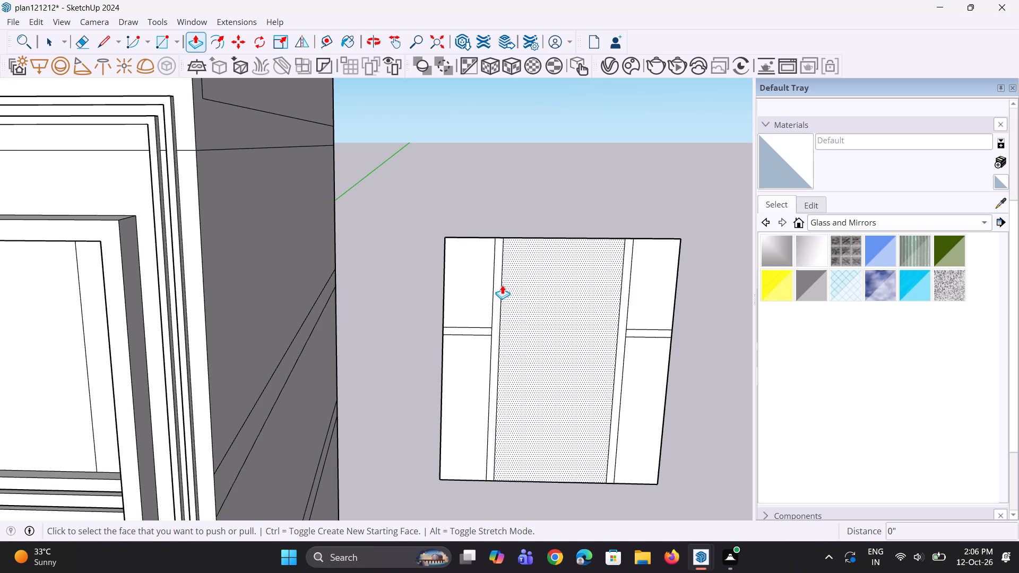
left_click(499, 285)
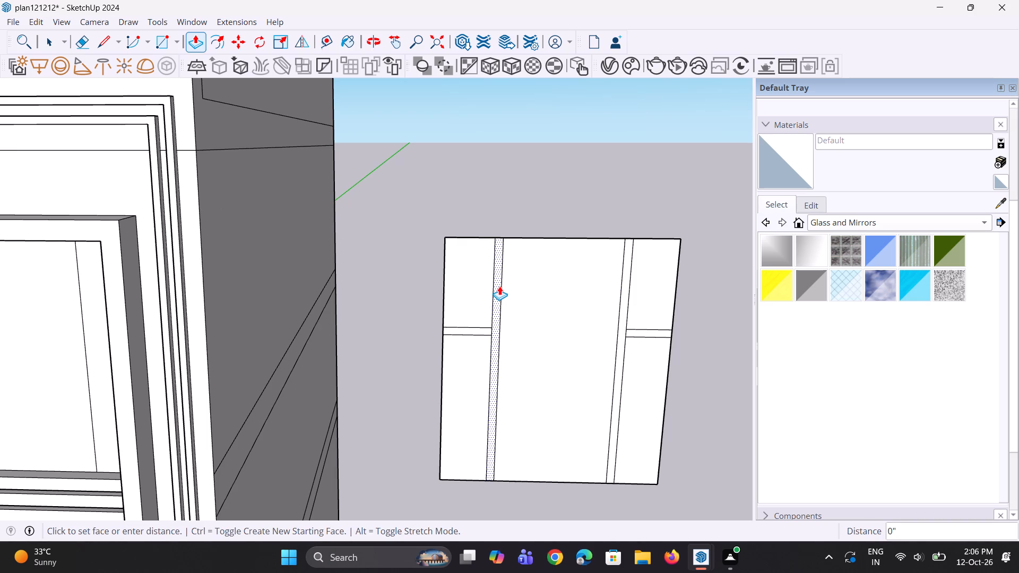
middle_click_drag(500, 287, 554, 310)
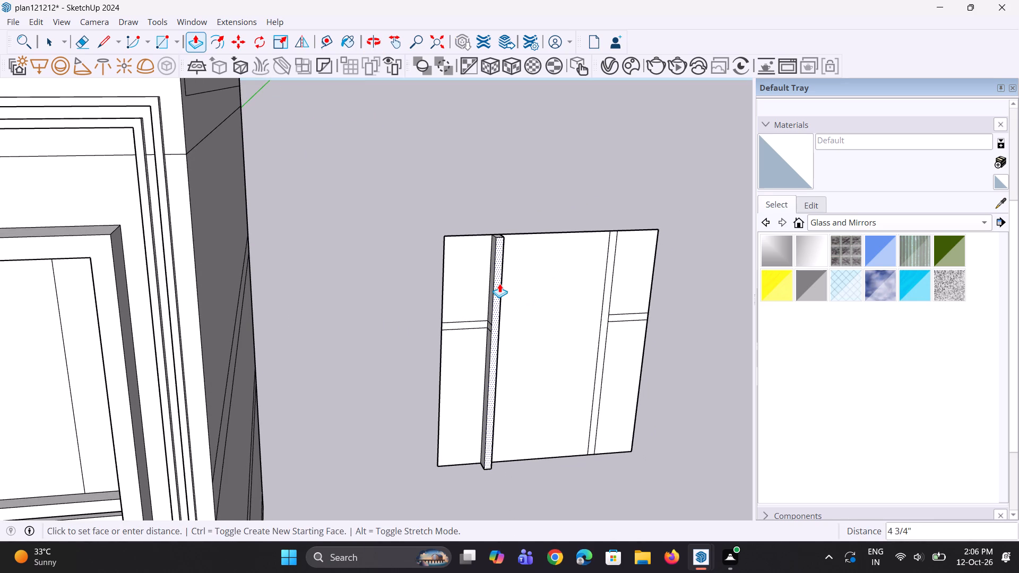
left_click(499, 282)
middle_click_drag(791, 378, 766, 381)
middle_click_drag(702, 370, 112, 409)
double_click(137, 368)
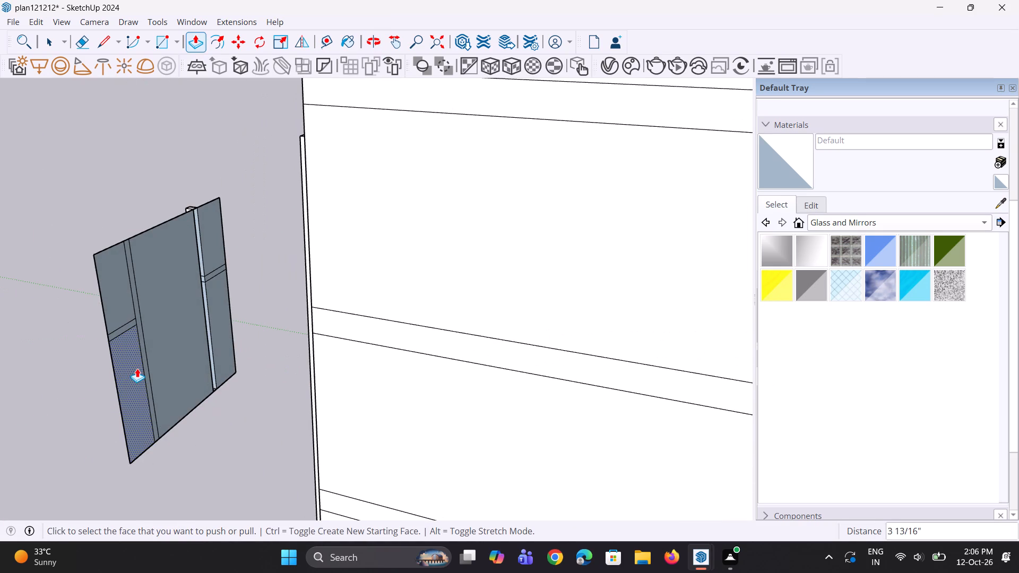
Undo the band extrusion, the side strips' horizontal lines and the extra vertical band lines, leaving two vertical dividing lines on the panel.
key("ctrl+z")
middle_click_drag(130, 361, 139, 365)
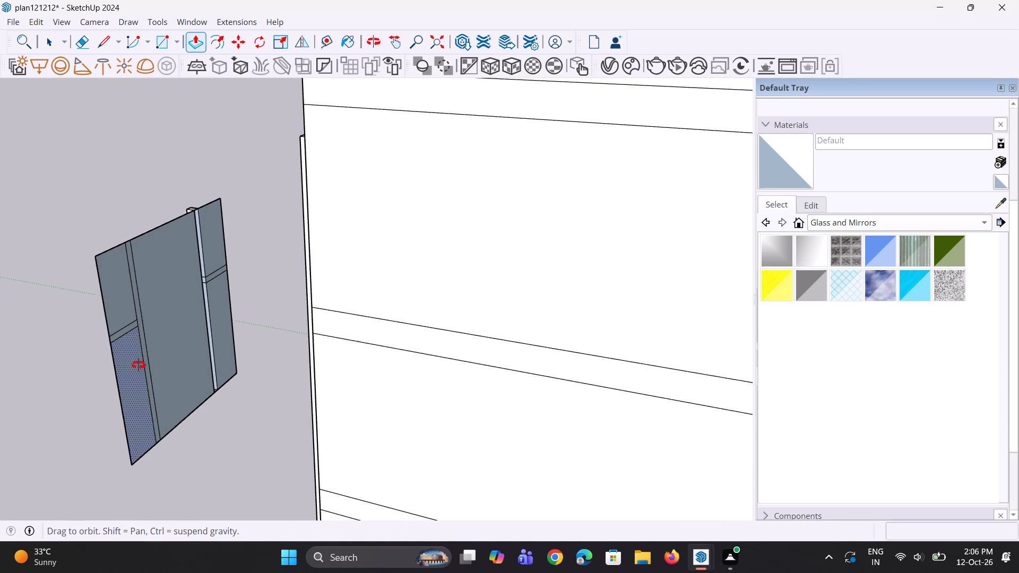
middle_click_drag(139, 365, 431, 428)
key("ctrl+z")
key("ctrl+z")
key("ctrl+z")
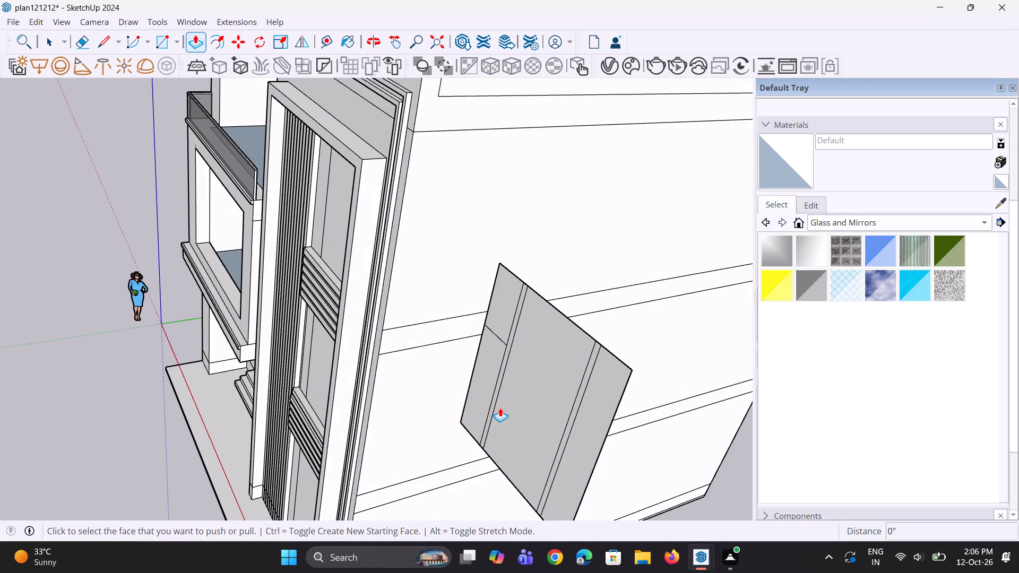
key("ctrl+z")
key("ctrl+z")
middle_click_drag(508, 416, 614, 389, "ctrl")
key("ctrl+z")
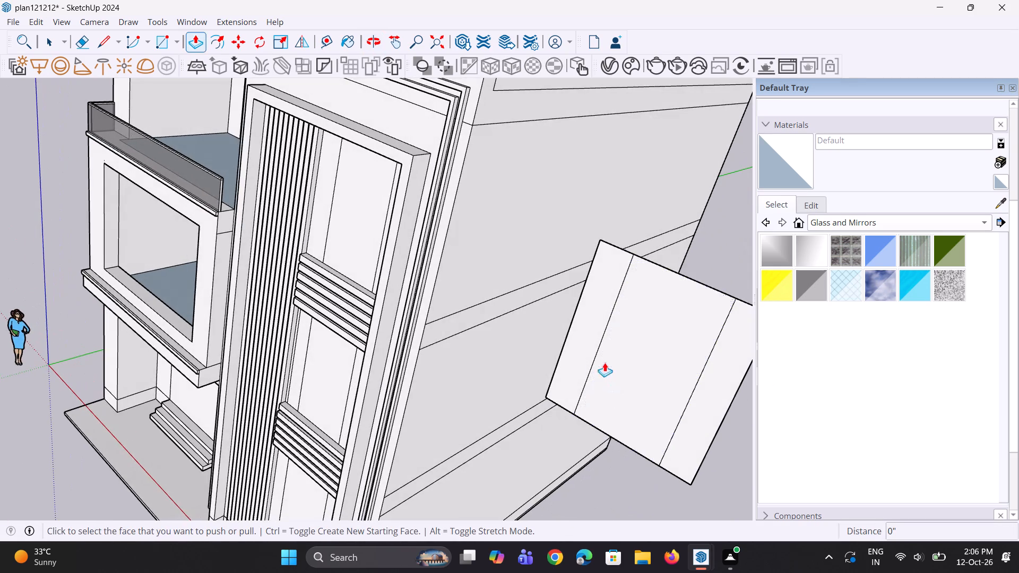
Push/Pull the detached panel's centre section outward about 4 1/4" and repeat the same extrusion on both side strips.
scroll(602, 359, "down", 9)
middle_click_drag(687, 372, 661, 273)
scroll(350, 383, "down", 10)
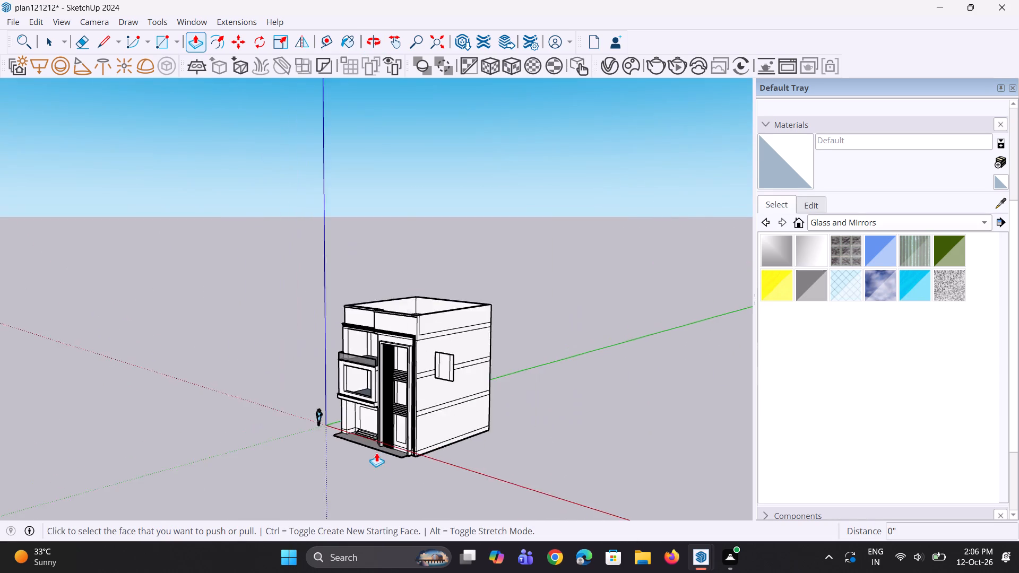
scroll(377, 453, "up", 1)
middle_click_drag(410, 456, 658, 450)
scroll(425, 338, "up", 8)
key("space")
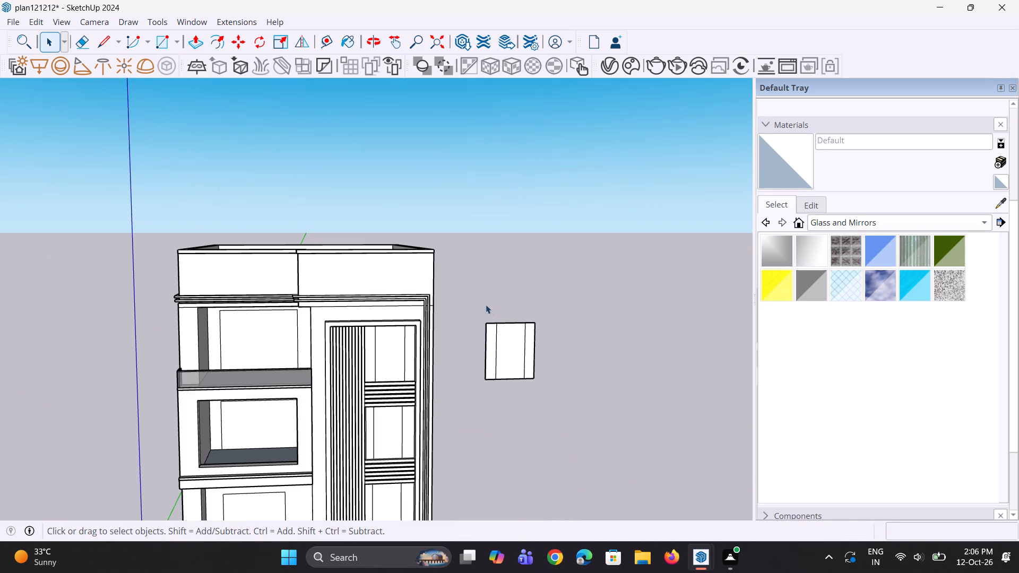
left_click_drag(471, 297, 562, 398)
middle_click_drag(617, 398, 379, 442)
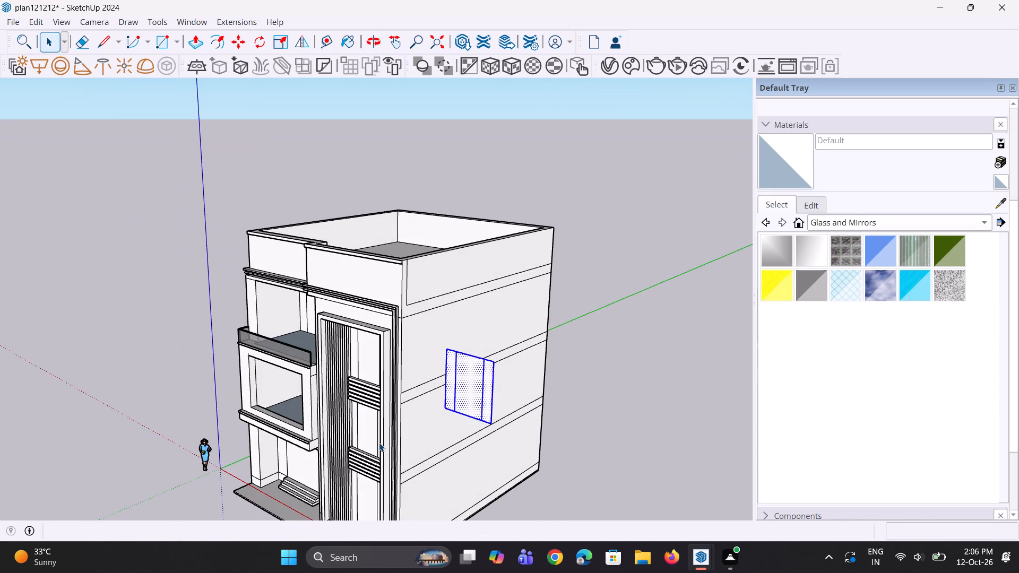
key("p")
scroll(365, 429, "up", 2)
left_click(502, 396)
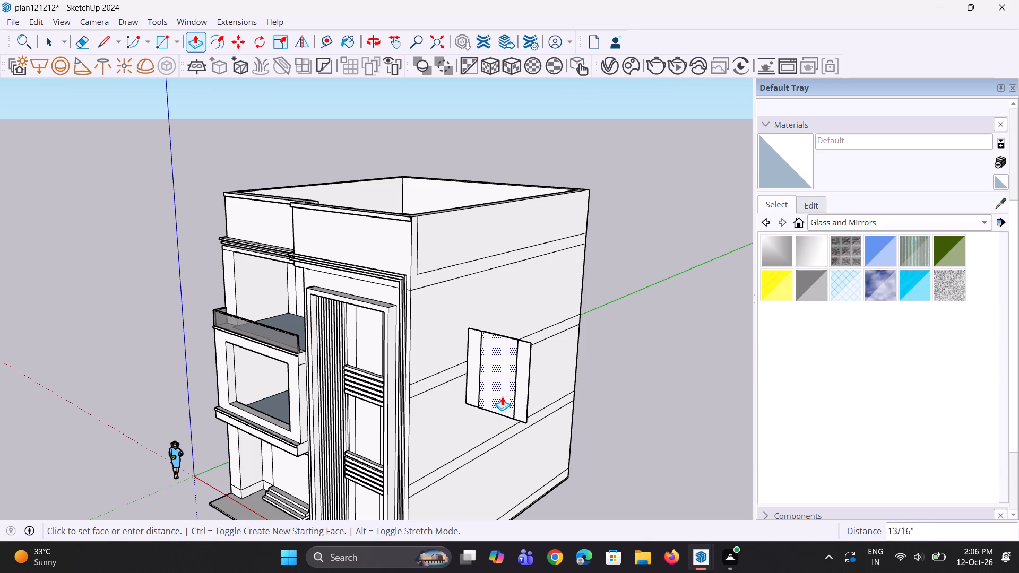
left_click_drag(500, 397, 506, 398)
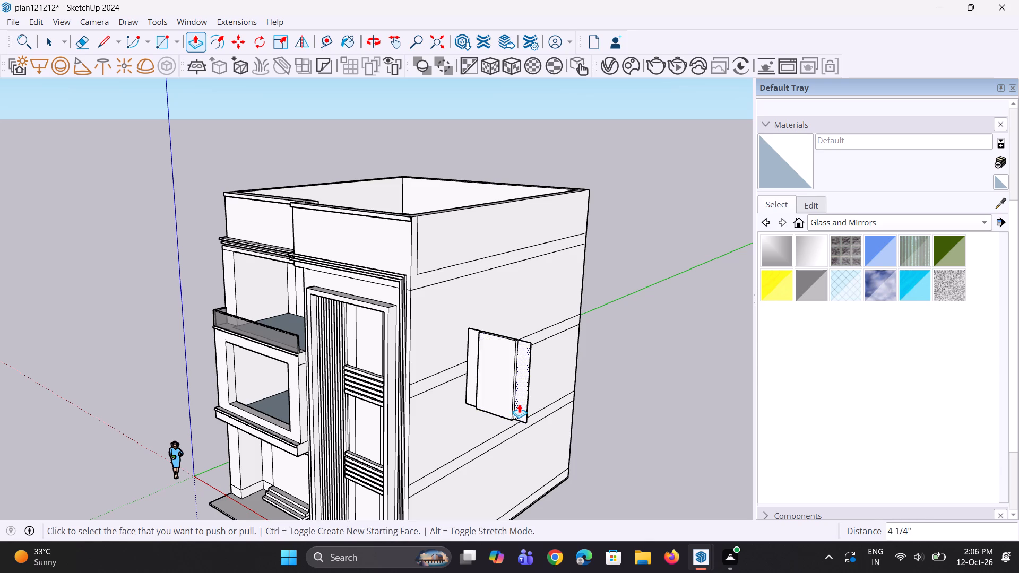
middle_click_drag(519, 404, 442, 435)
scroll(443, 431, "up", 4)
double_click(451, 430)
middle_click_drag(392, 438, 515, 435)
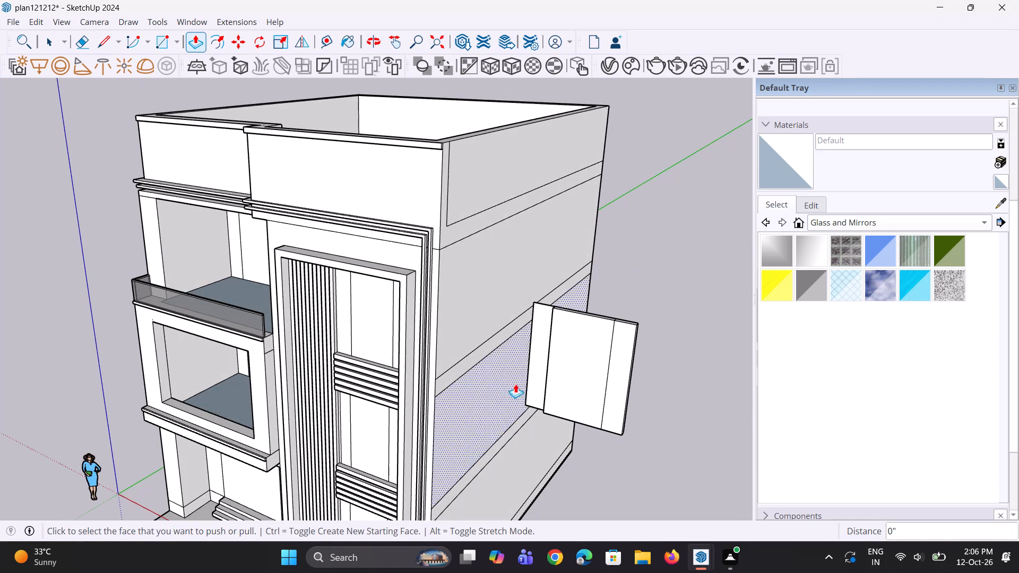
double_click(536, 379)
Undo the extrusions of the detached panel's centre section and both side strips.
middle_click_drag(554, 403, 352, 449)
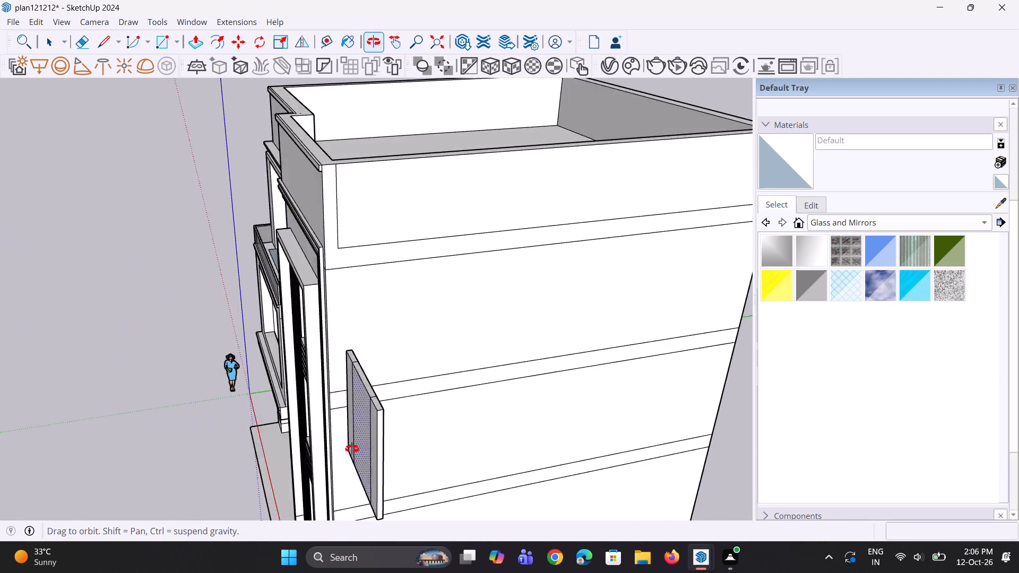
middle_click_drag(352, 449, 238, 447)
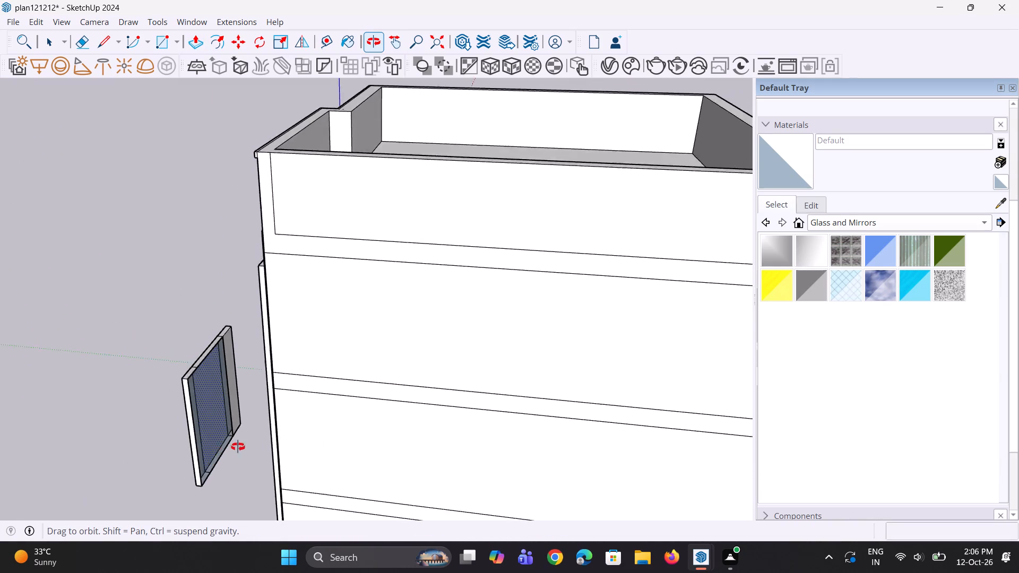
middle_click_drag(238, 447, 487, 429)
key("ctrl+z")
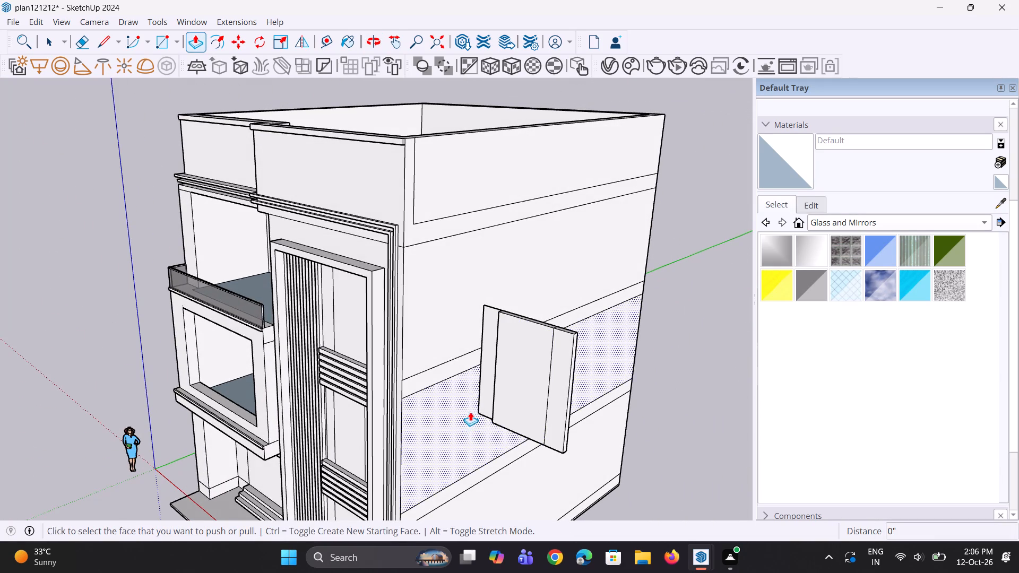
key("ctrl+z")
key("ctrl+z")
Place a vertical guide about 1' 5" in from the panel edge nearest the building, along the nearer dividing line.
middle_click_drag(514, 409, 515, 424, "ctrl")
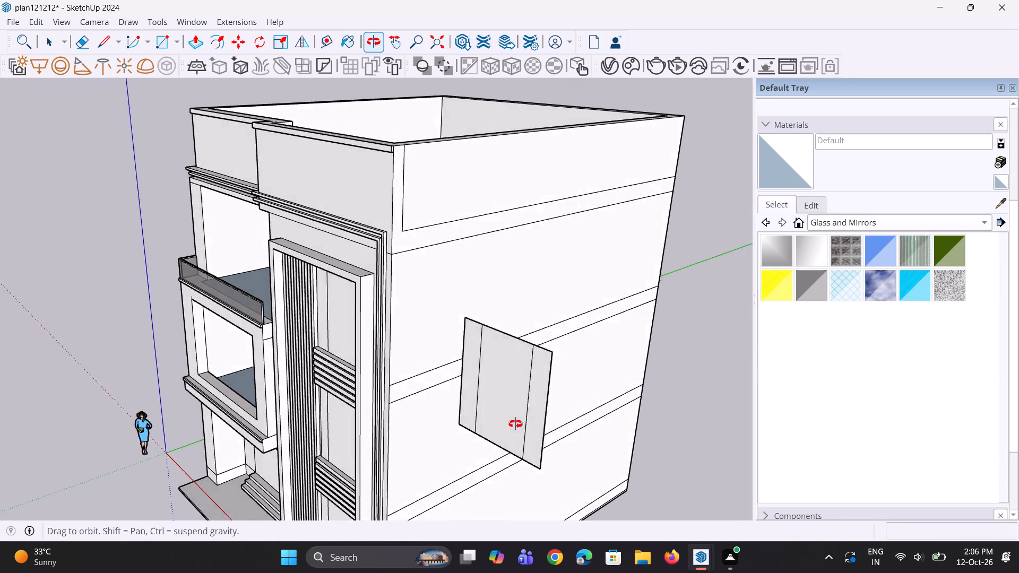
middle_click_drag(515, 424, 612, 391, "ctrl")
scroll(597, 390, "down", 5)
middle_click_drag(545, 404, 551, 405)
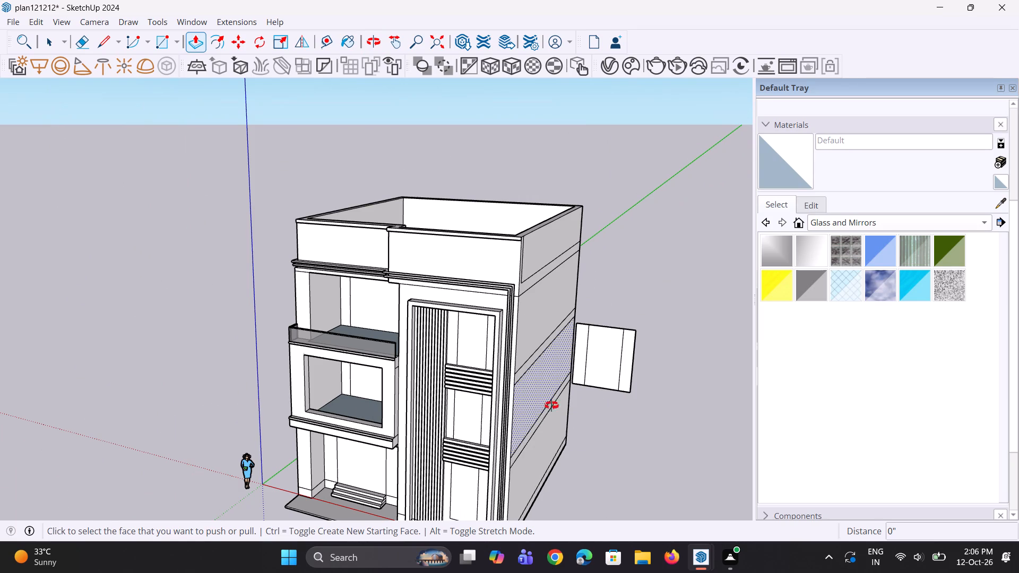
middle_click_drag(551, 405, 593, 396)
scroll(617, 381, "up", 5)
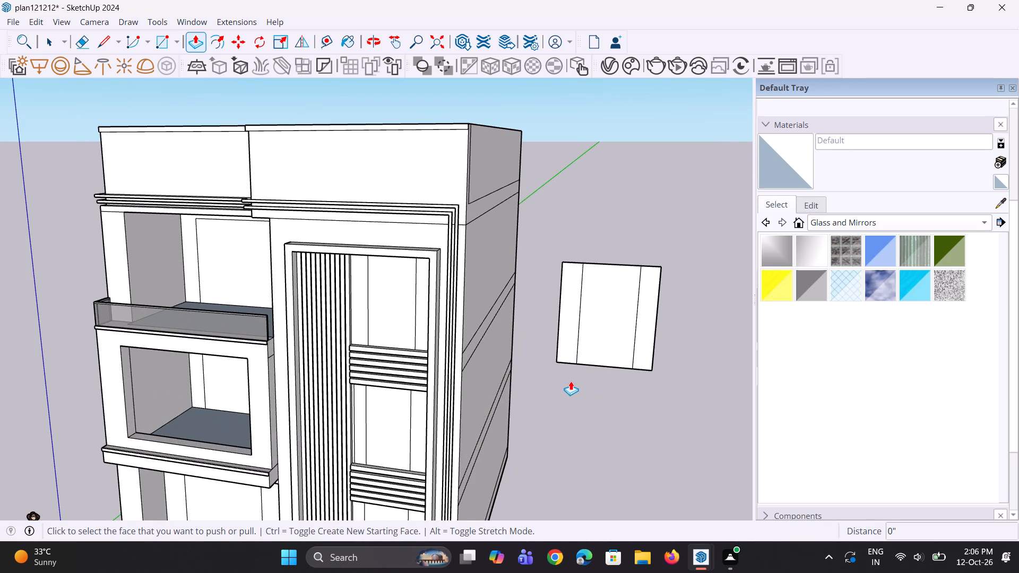
left_click(333, 39)
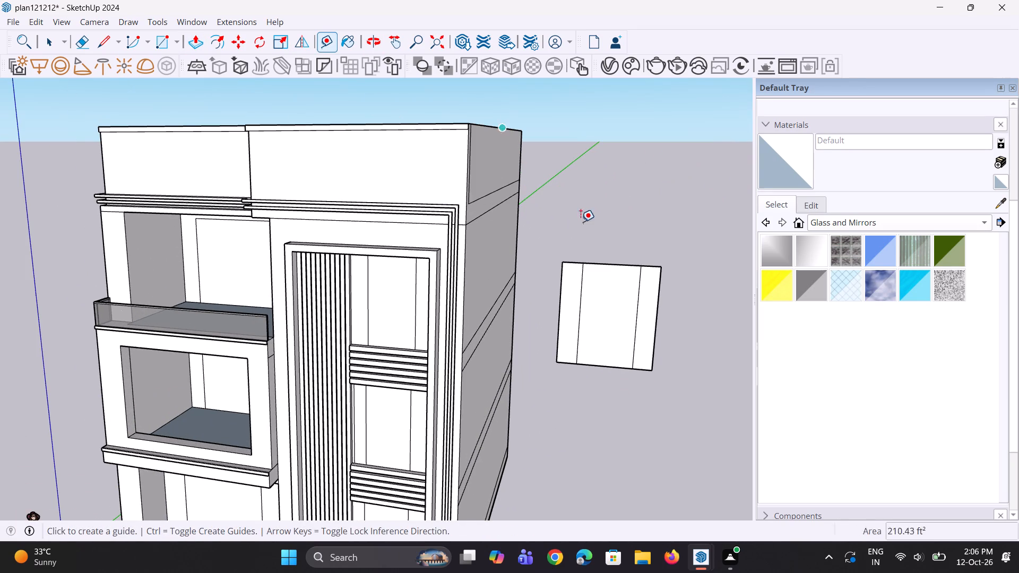
scroll(541, 307, "up", 2)
left_click(565, 305)
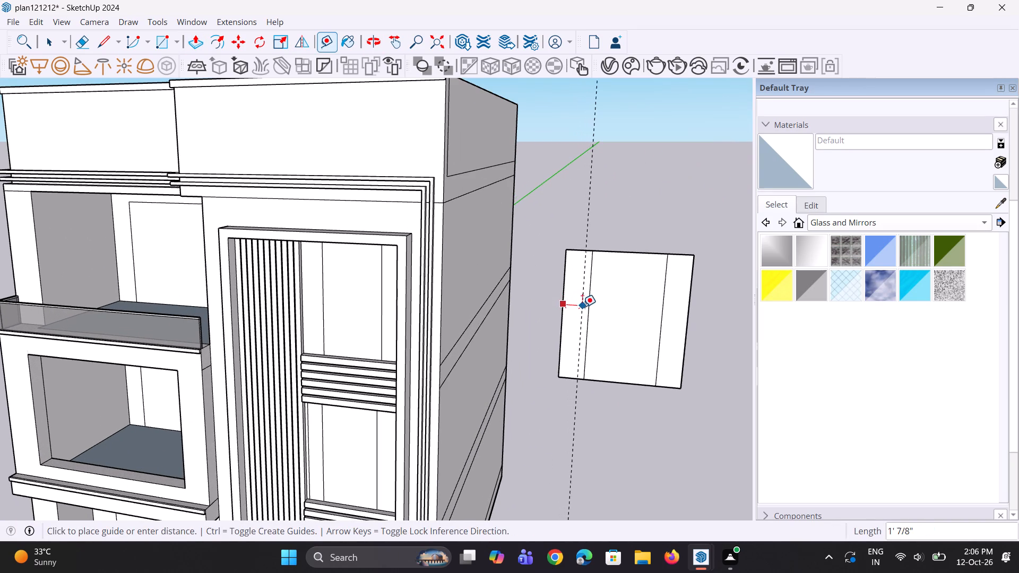
left_click(585, 308)
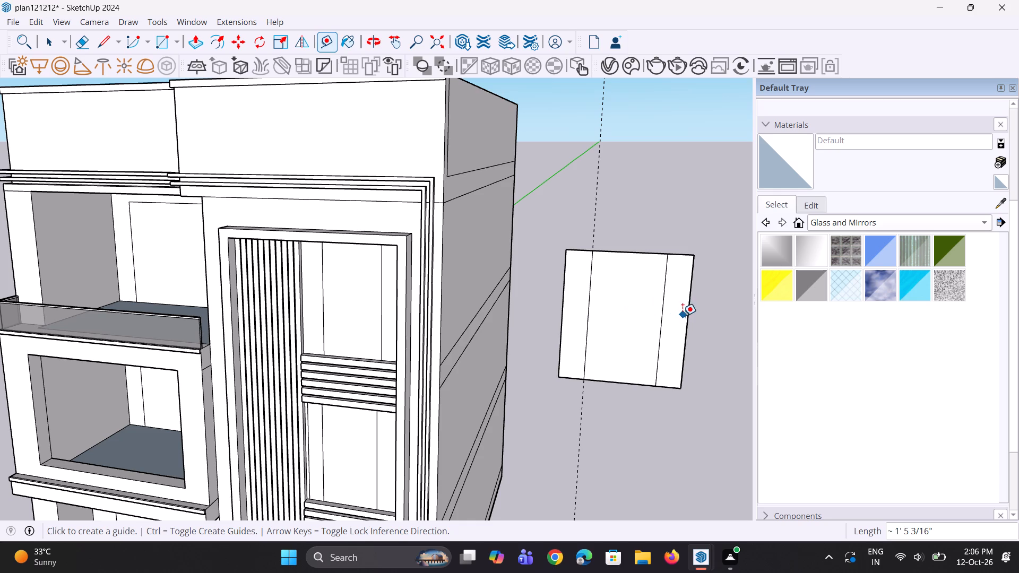
Place a vertical guide about 1' 4" in from the panel edge farthest from the building, along the farther dividing line.
left_click(685, 308)
key("Escape")
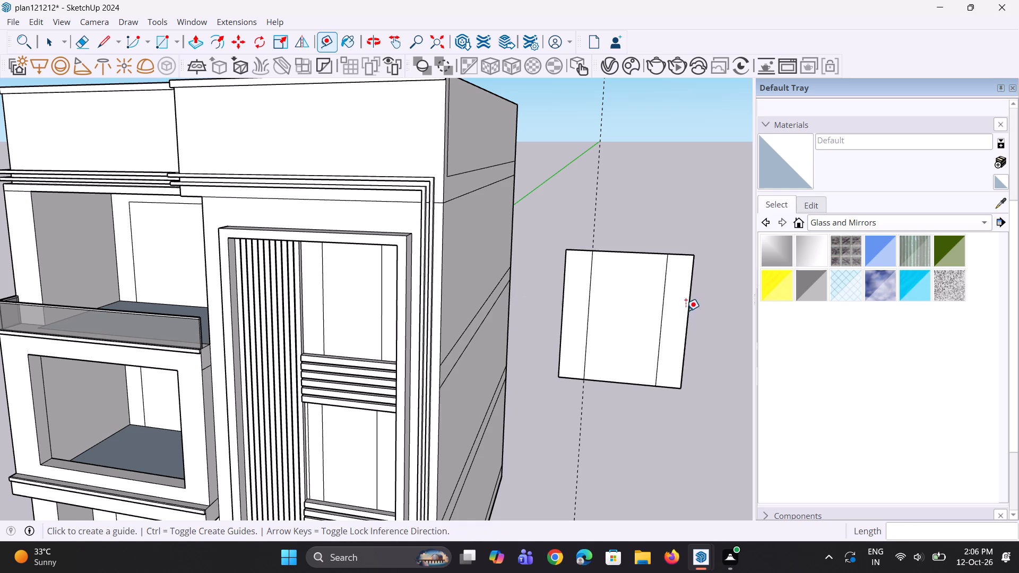
left_click(685, 304)
left_click(667, 298)
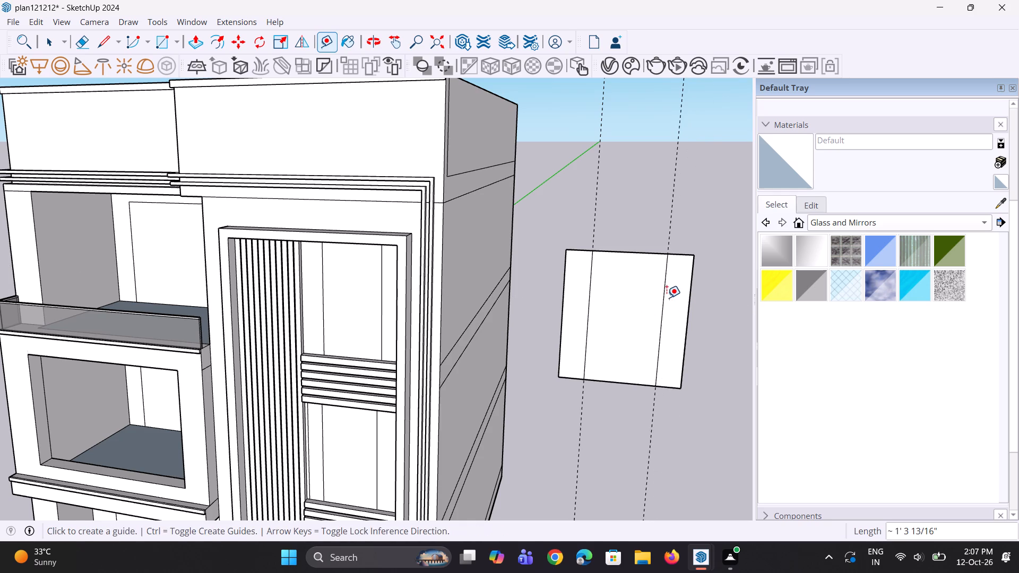
key("space")
key("space")
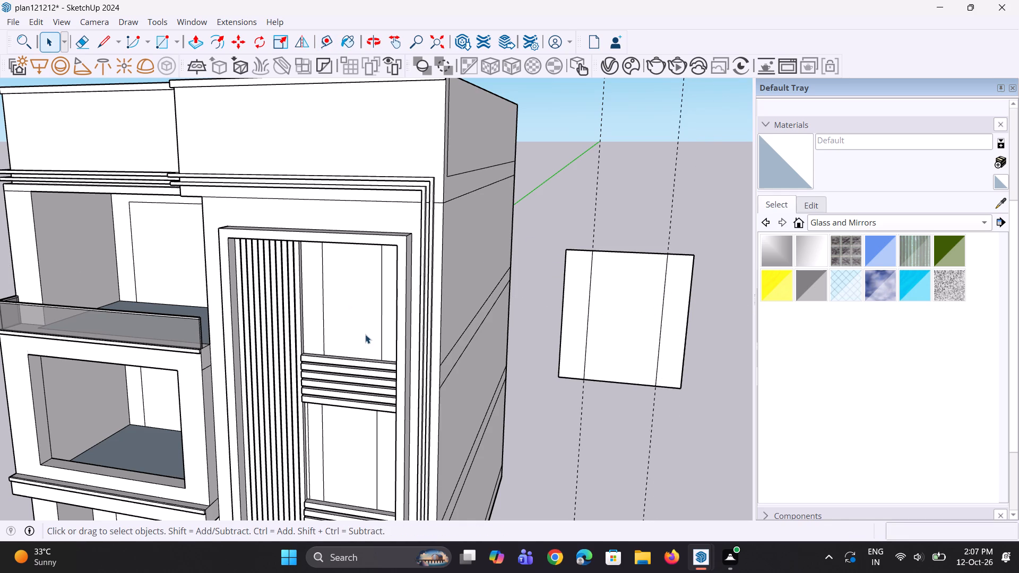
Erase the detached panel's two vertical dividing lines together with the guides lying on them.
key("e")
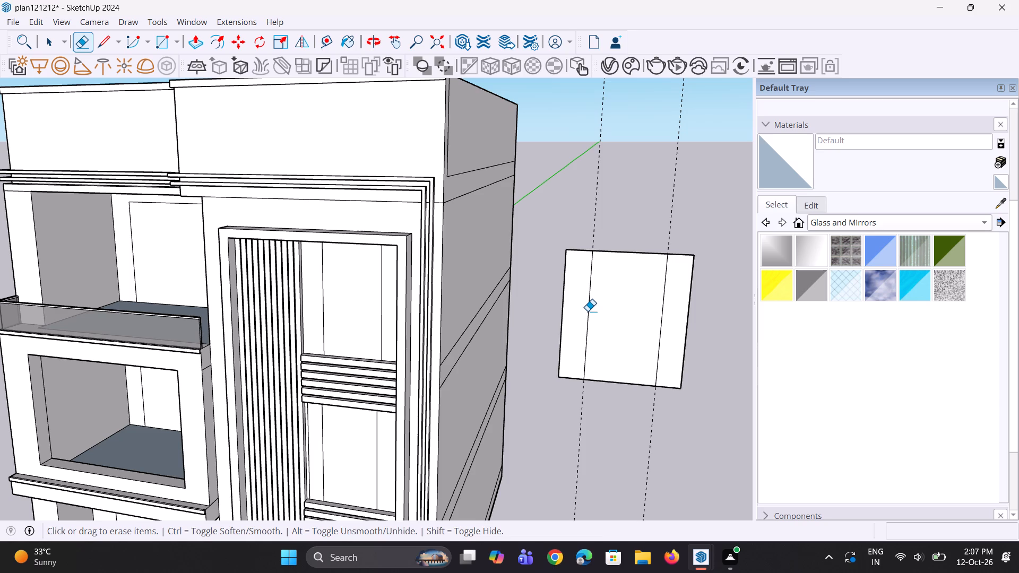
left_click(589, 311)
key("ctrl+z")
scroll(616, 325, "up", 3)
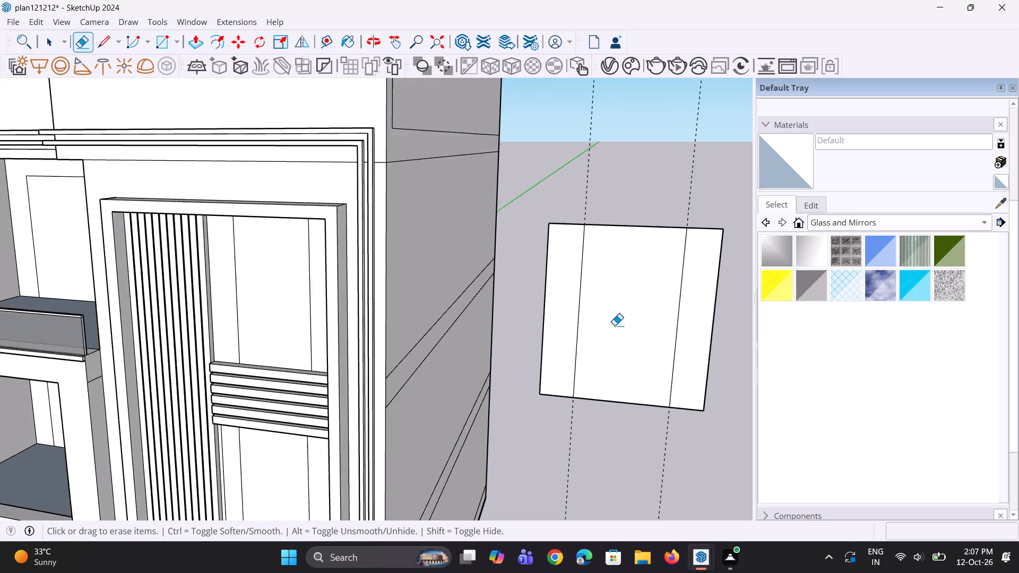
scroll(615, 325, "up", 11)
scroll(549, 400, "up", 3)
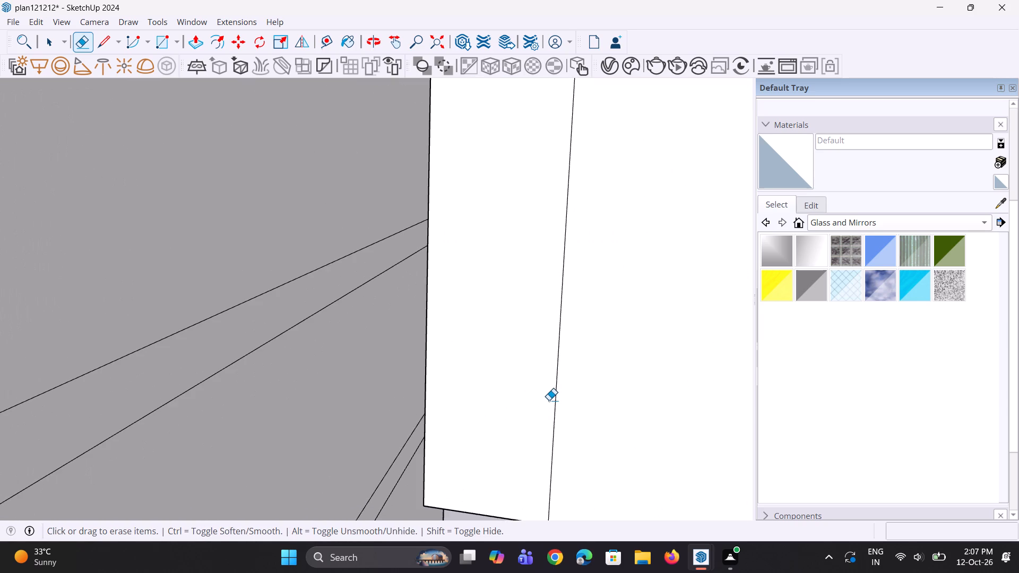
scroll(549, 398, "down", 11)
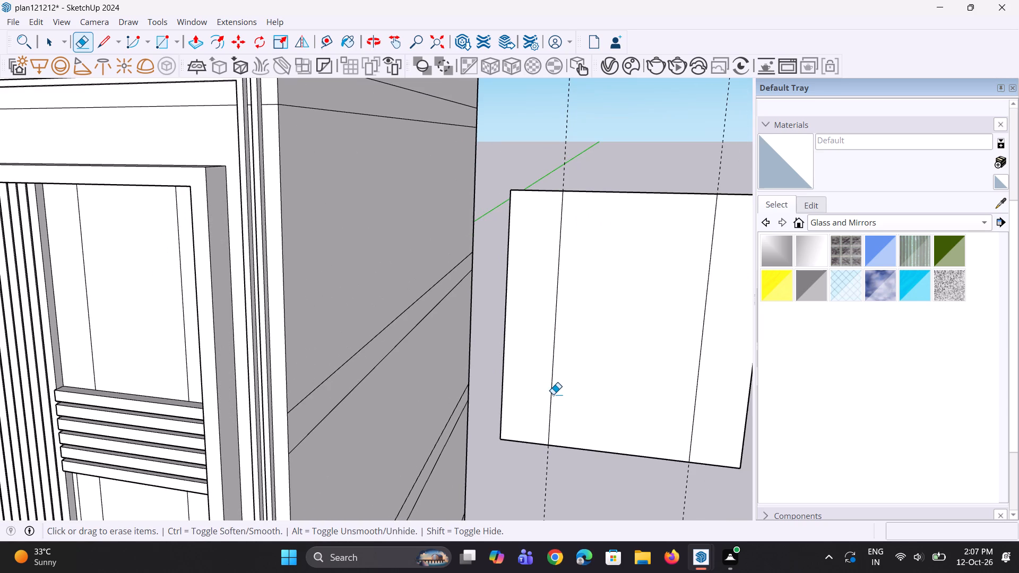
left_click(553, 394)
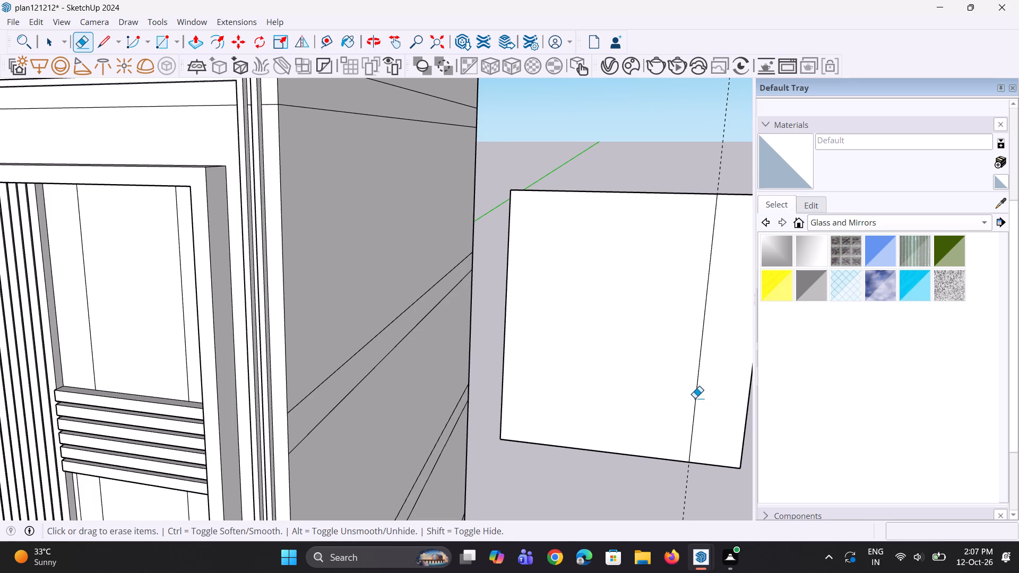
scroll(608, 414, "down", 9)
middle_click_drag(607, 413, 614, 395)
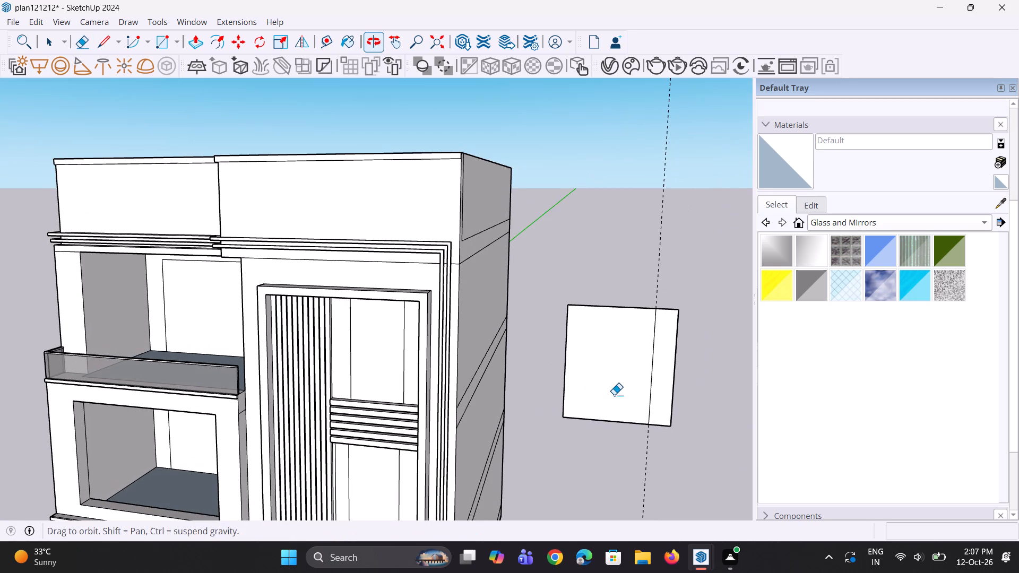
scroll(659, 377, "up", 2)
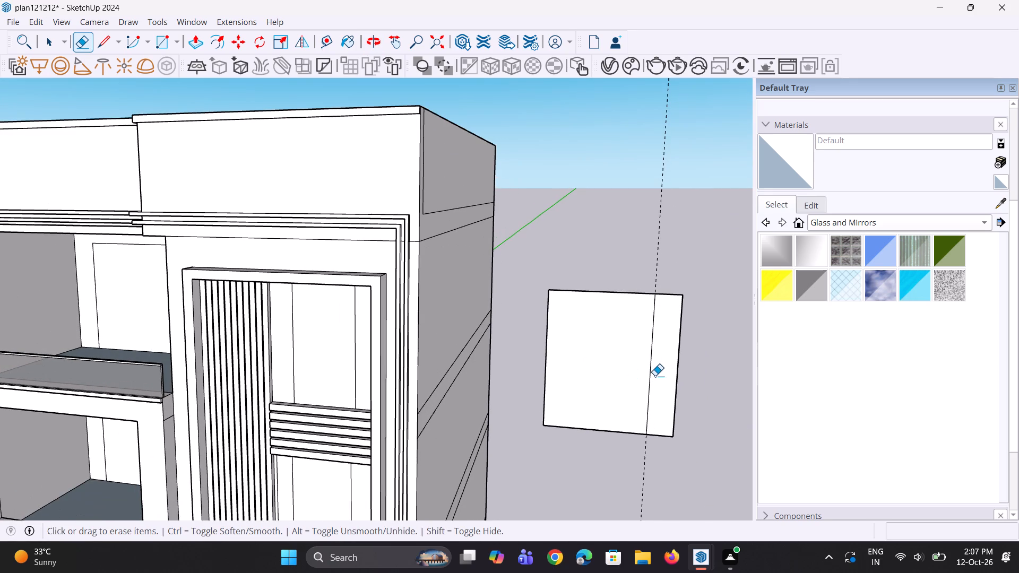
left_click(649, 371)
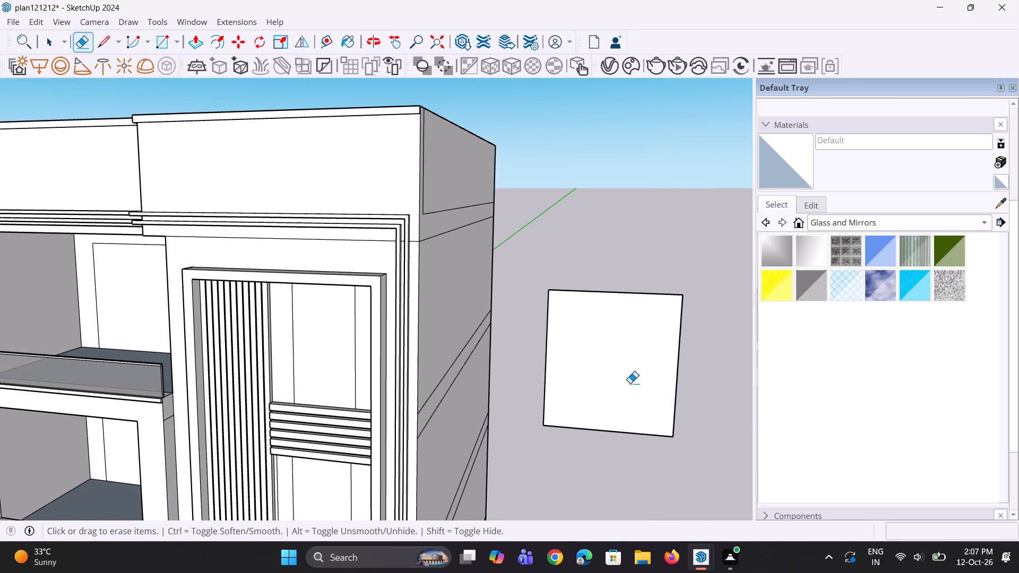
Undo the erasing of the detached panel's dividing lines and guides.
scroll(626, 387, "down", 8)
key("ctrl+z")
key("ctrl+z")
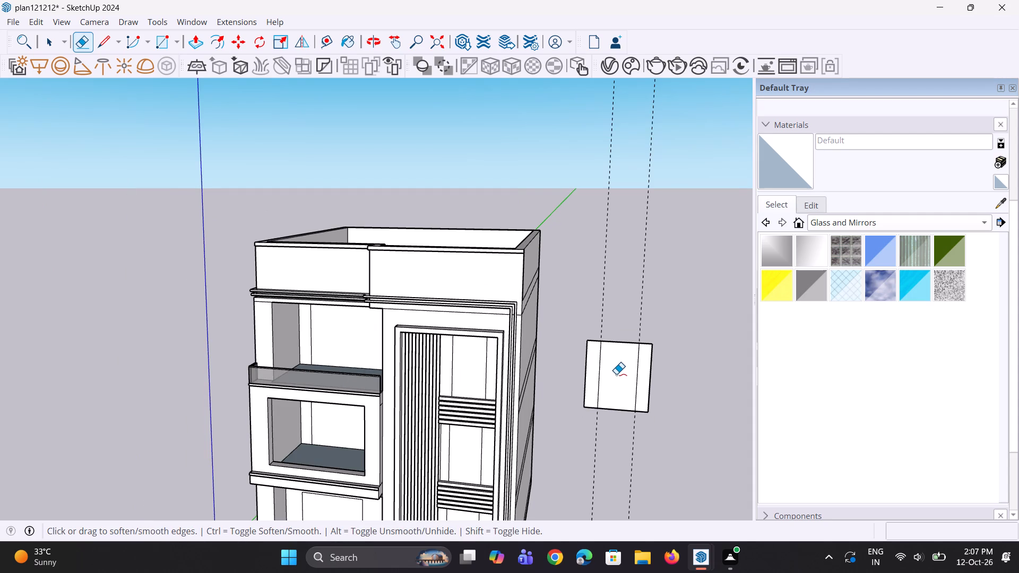
Examine the detached panel with its dividing lines and guides, from several angles and distances, against the building's window frames.
scroll(512, 386, "down", 5)
scroll(519, 385, "up", 1)
middle_click_drag(520, 385, 569, 370)
scroll(598, 397, "up", 4)
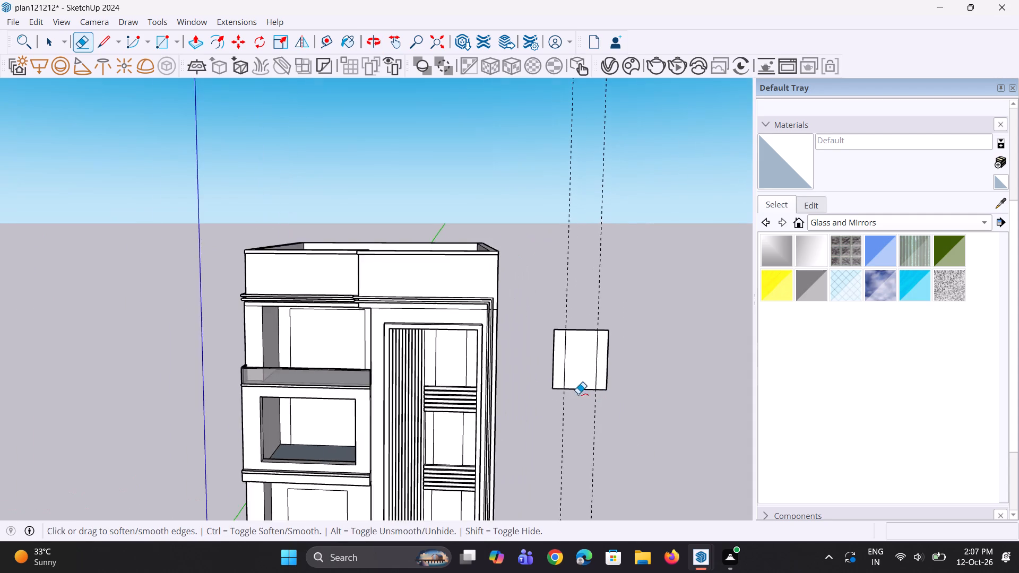
scroll(578, 394, "up", 2)
middle_click_drag(567, 387, 566, 414)
scroll(566, 393, "down", 1)
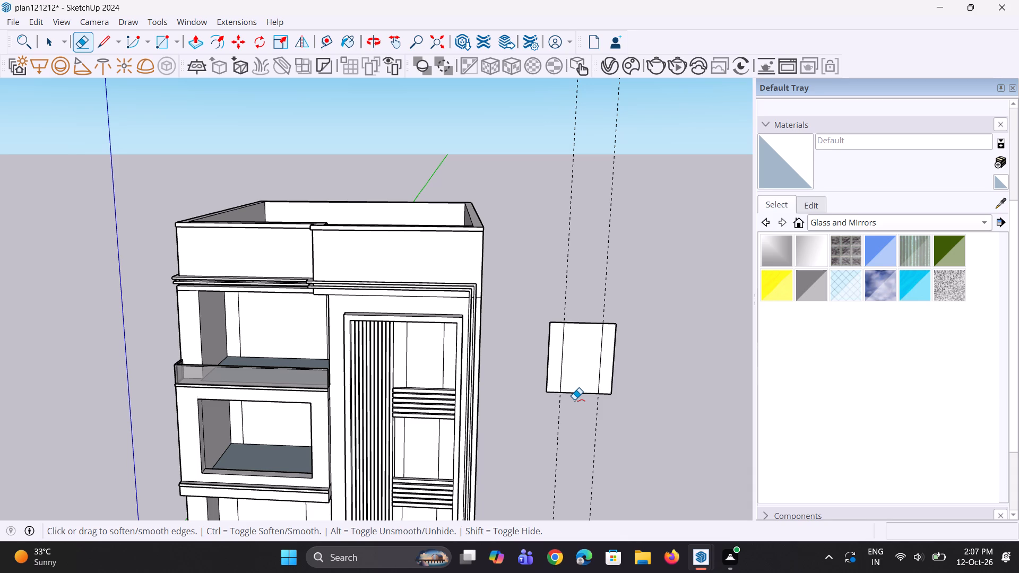
scroll(580, 397, "up", 2)
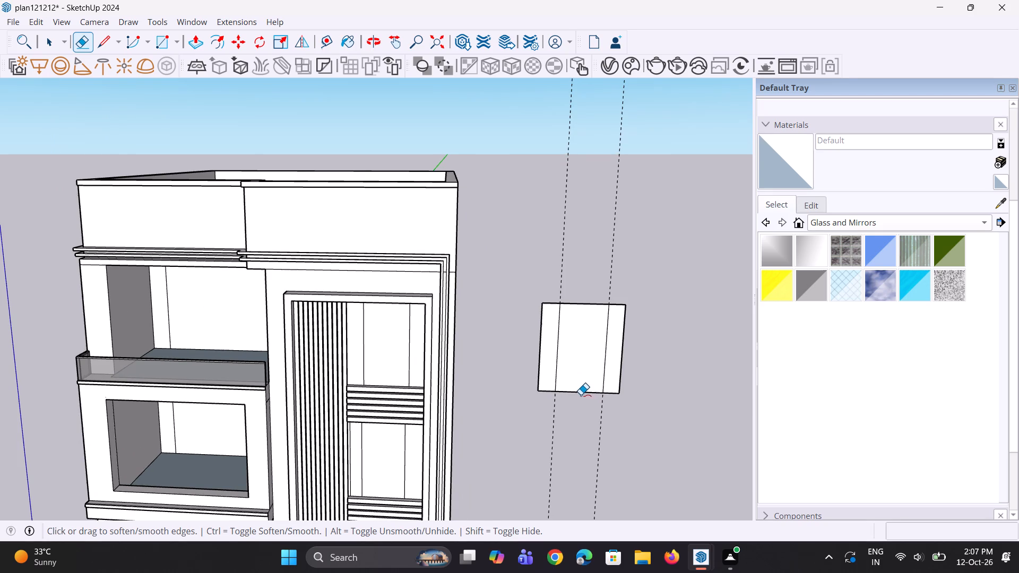
scroll(581, 387, "down", 5)
middle_click_drag(599, 398, 701, 375)
scroll(595, 333, "up", 12)
scroll(548, 350, "up", 1)
middle_click_drag(545, 350, 524, 307)
scroll(501, 309, "down", 2)
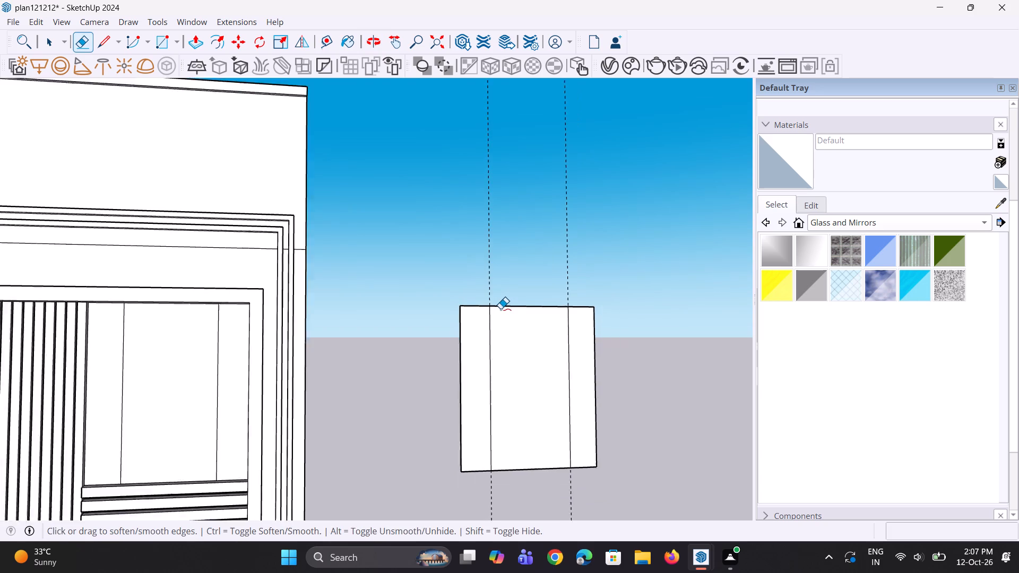
scroll(500, 309, "down", 6)
middle_click_drag(502, 314, 494, 373)
scroll(499, 379, "up", 2)
middle_click_drag(490, 384, 481, 439)
scroll(485, 410, "down", 1)
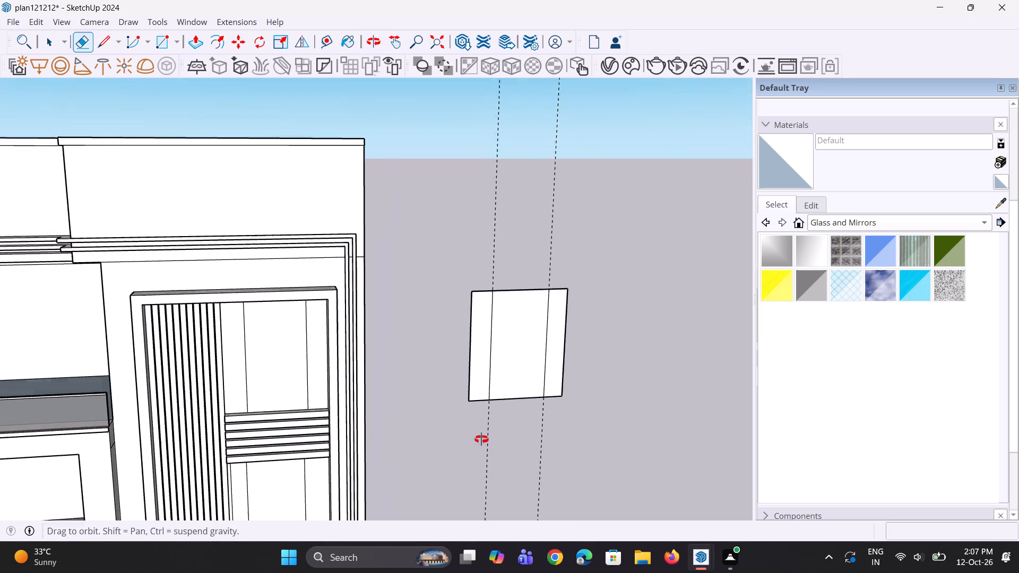
middle_click_drag(481, 439, 481, 451)
scroll(469, 392, "down", 5)
scroll(513, 468, "up", 1)
middle_click_drag(513, 468, 494, 413)
scroll(503, 339, "up", 4)
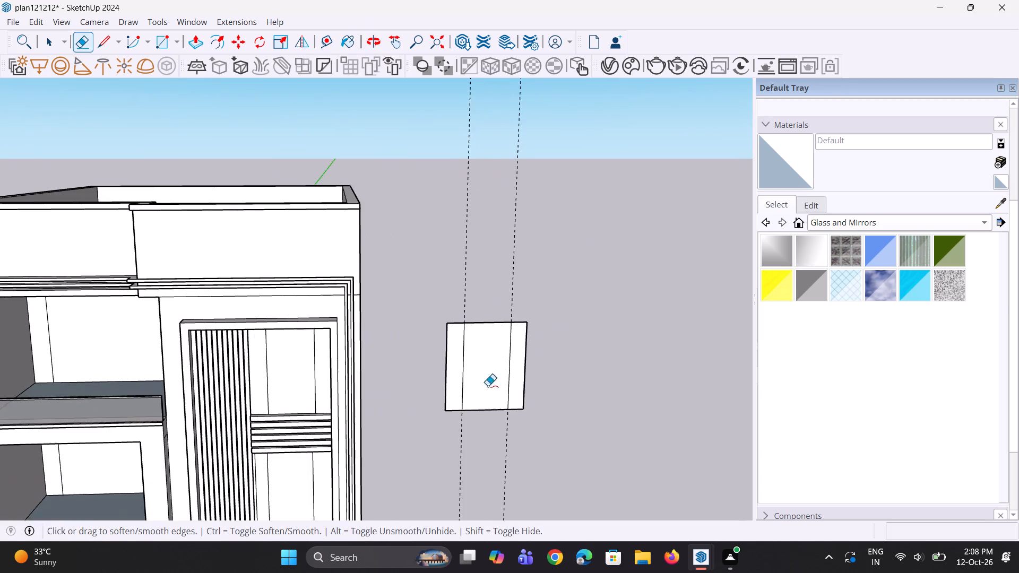
scroll(488, 386, "up", 3)
scroll(464, 388, "down", 5)
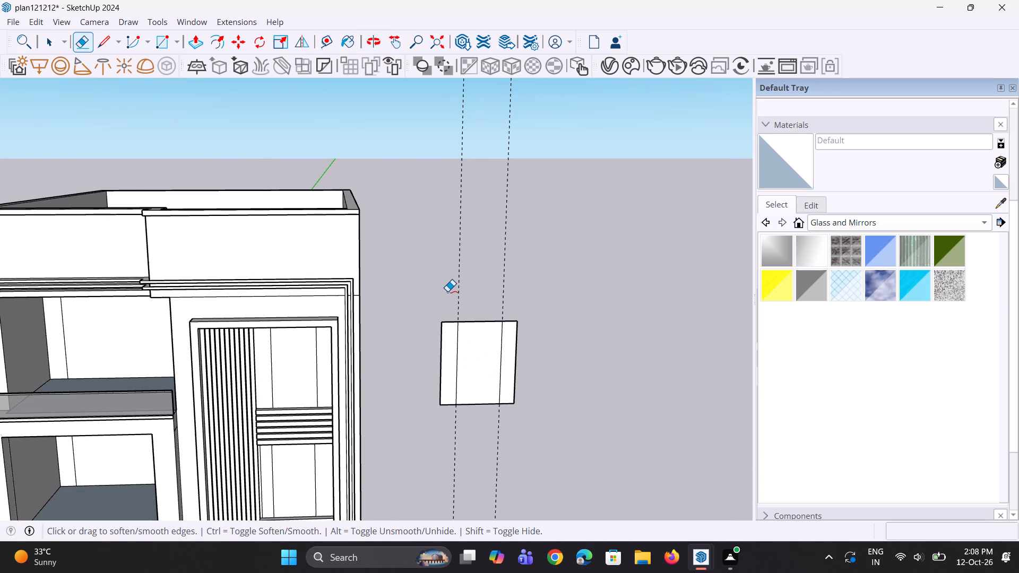
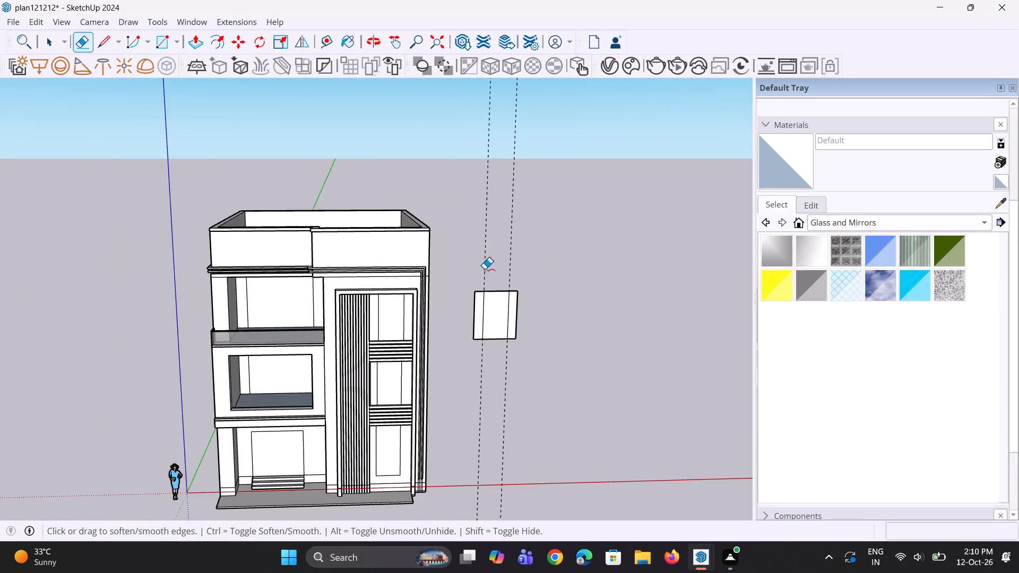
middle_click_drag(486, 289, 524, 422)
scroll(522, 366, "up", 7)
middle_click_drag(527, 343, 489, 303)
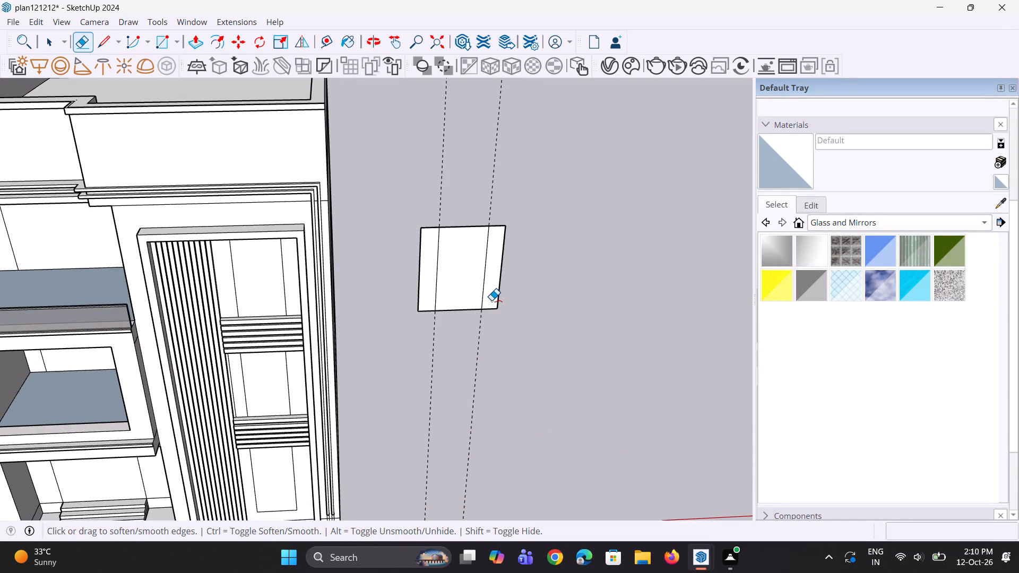
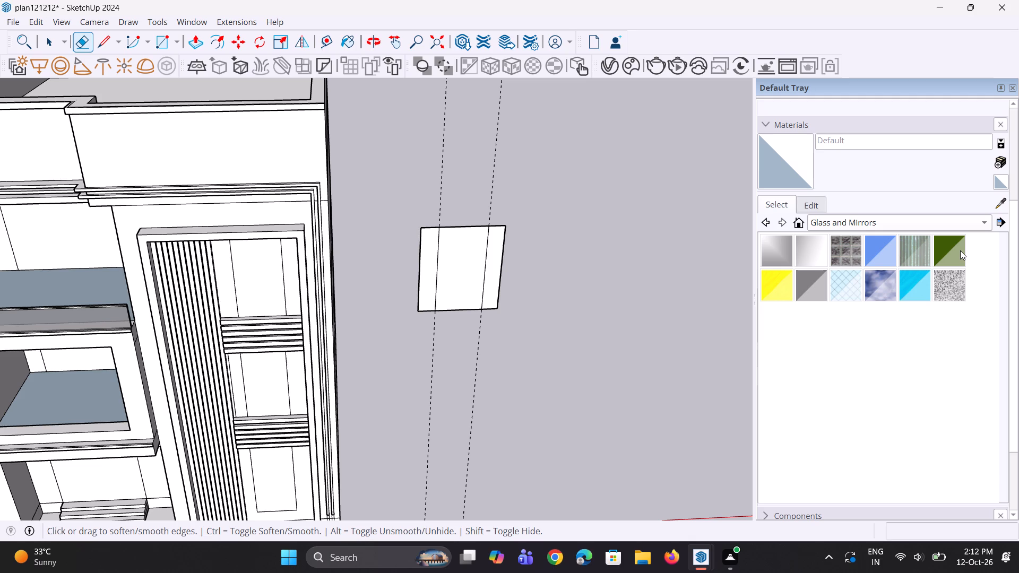
Push/pull the left vertical strip of the detached window panel outward to give it thickness.
scroll(937, 219, "down", 5)
scroll(530, 344, "down", 5)
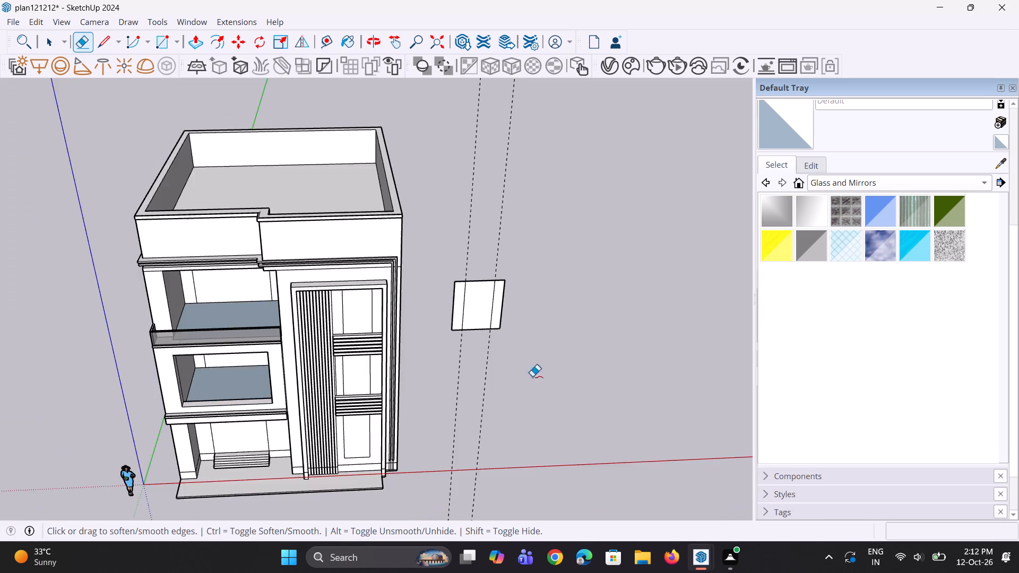
middle_click_drag(532, 387, 476, 318)
key("space")
type("v")
key("space")
scroll(499, 323, "up", 6)
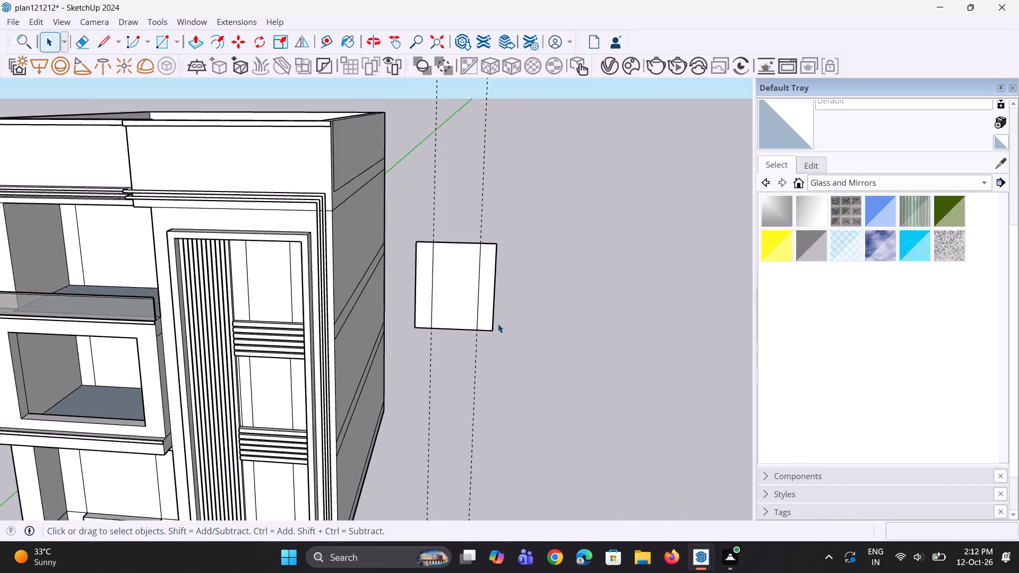
scroll(498, 324, "up", 2)
middle_click_drag(462, 328, 93, 404)
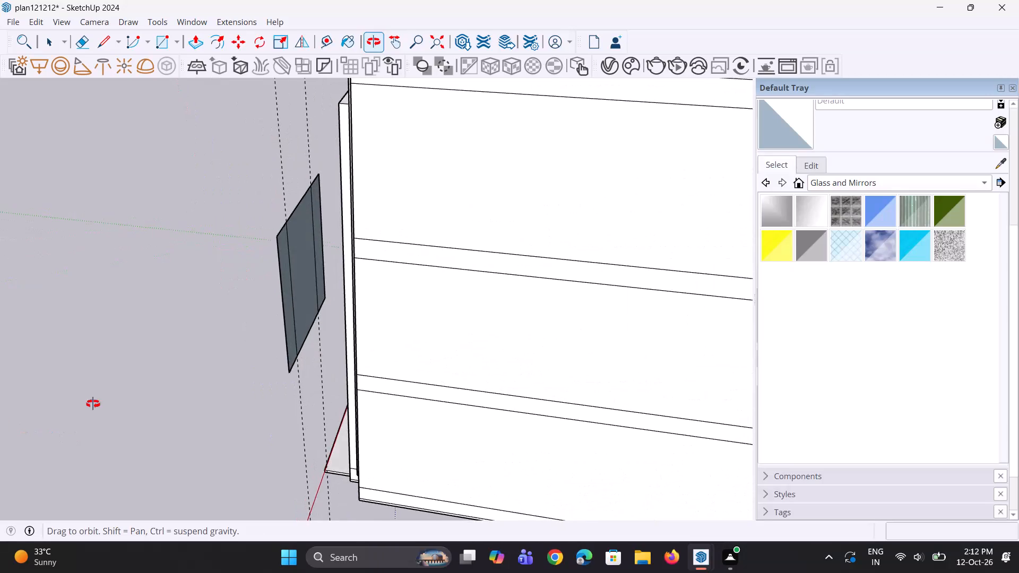
middle_click_drag(93, 404, 303, 372)
scroll(325, 276, "up", 1)
key("p")
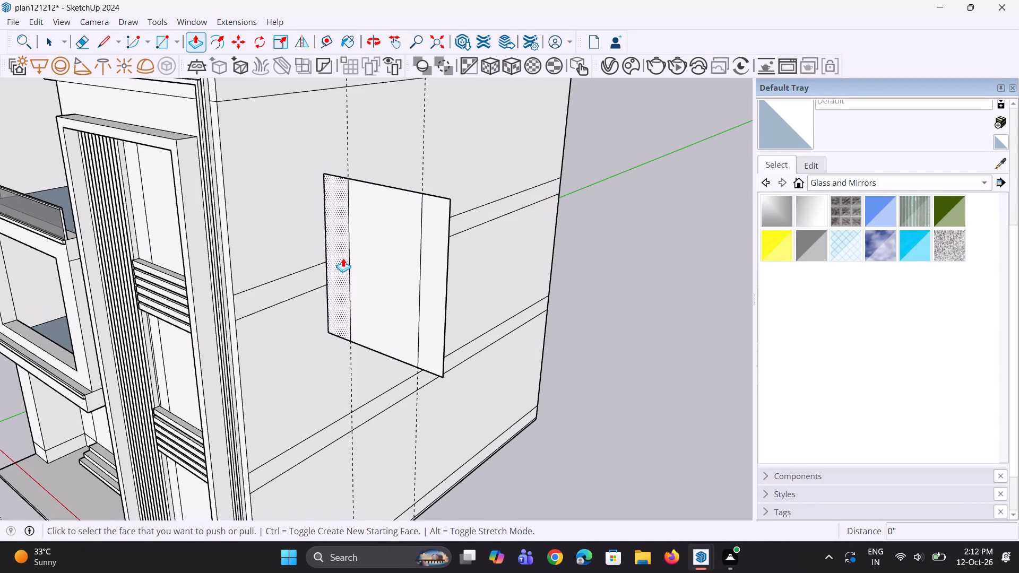
left_click(342, 258)
left_click(337, 261)
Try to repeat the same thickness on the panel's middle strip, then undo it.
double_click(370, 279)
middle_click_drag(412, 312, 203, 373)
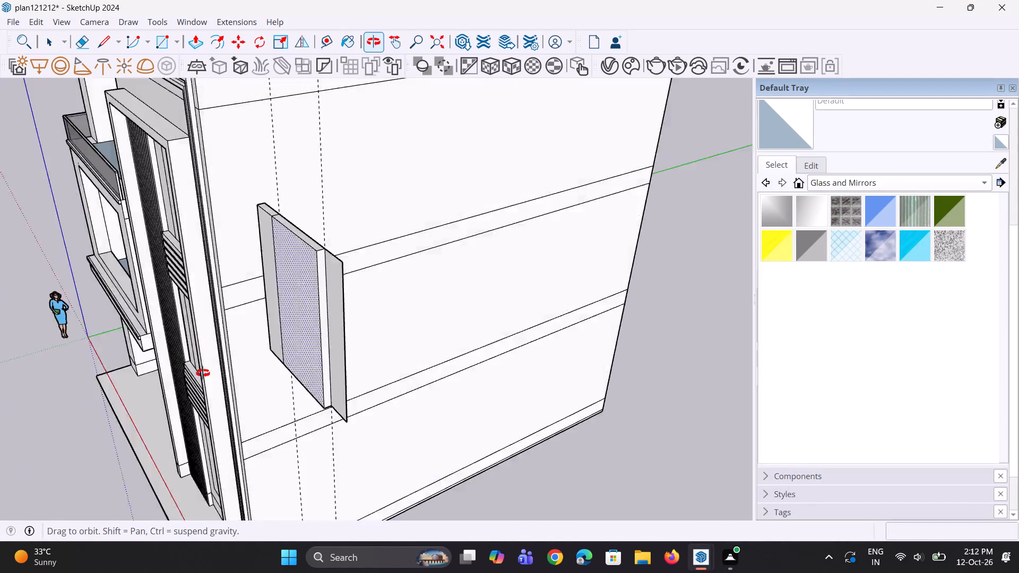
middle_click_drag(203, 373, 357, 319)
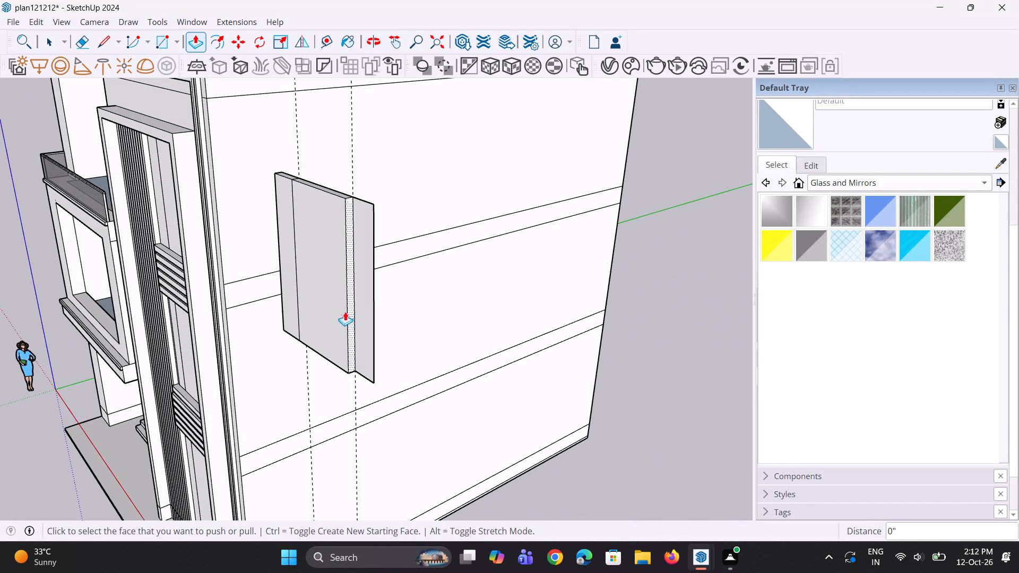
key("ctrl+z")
Push/pull the panel's middle strip flush with the left strip and repeat the same depth on the right strip.
left_click(327, 294)
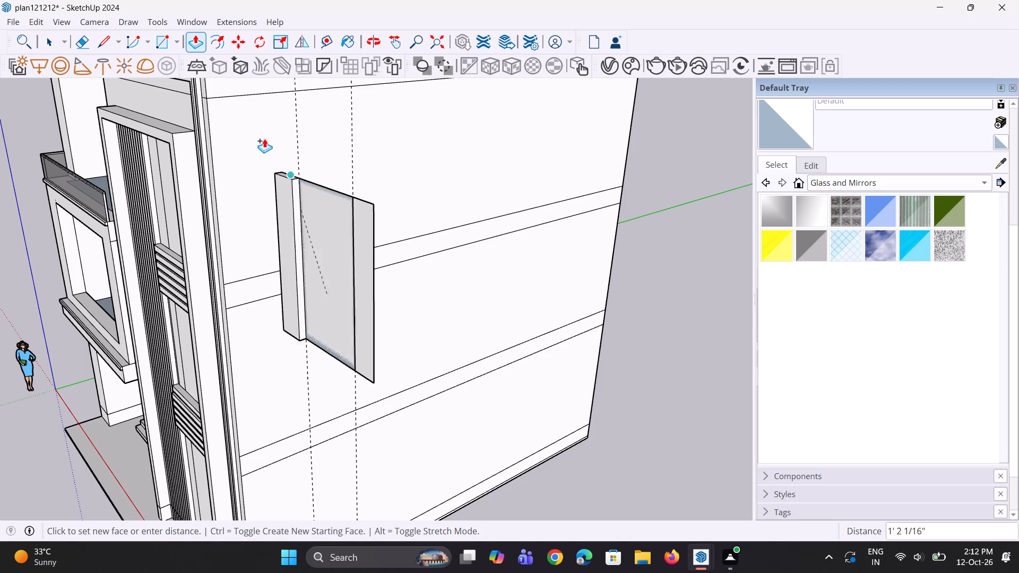
left_click_drag(288, 199, 291, 207)
middle_click_drag(359, 279, 84, 350)
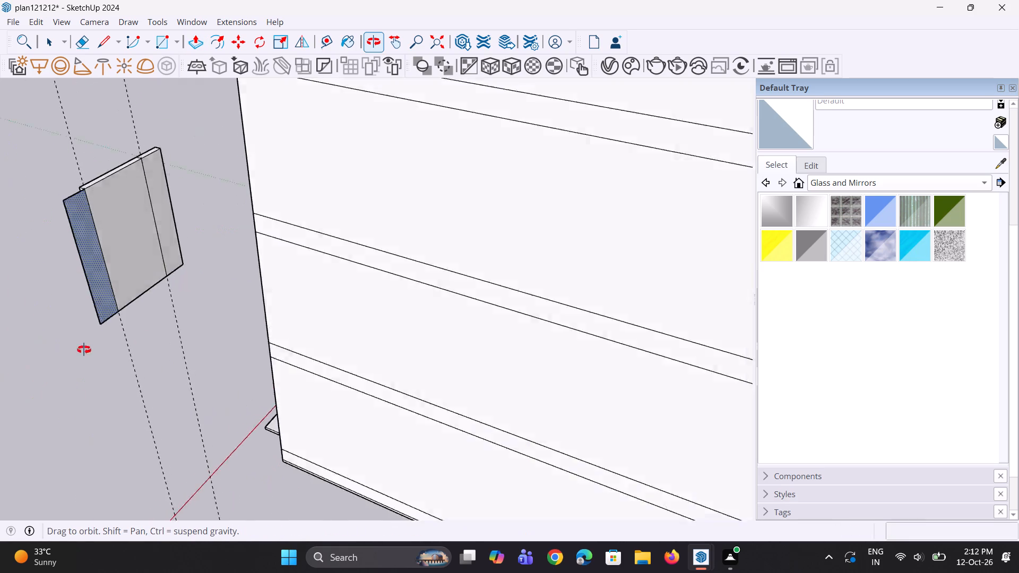
middle_click_drag(84, 350, 403, 287)
double_click(412, 297)
middle_click_drag(403, 308, 531, 319)
key("space")
key("space")
scroll(434, 336, "down", 5)
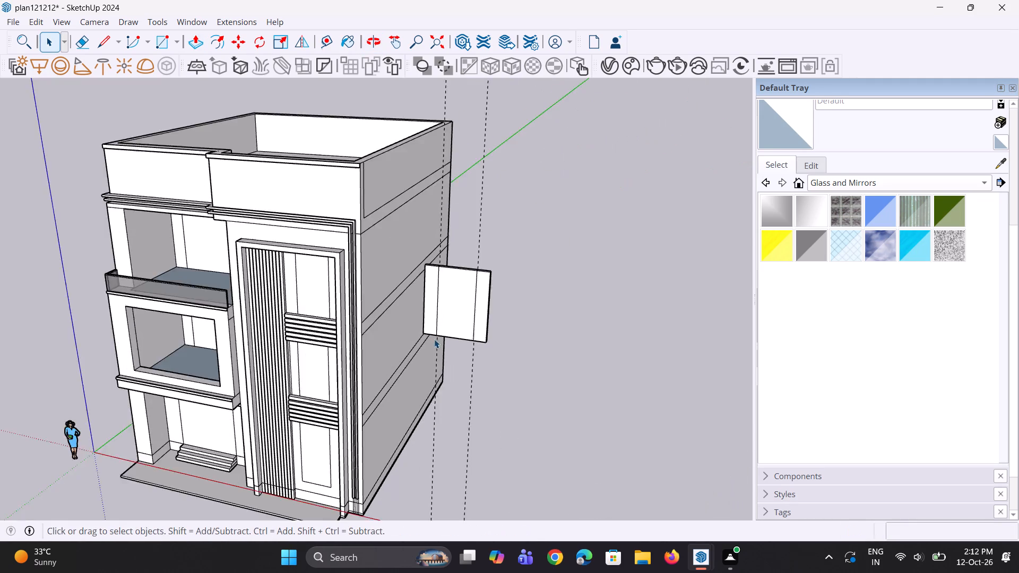
Copy the panel's left vertical division line about 3" toward the centre to form a narrow mullion strip.
middle_click_drag(446, 337, 510, 279)
scroll(509, 282, "up", 1)
scroll(463, 285, "up", 3)
left_click(451, 280)
middle_click_drag(459, 299, 471, 301)
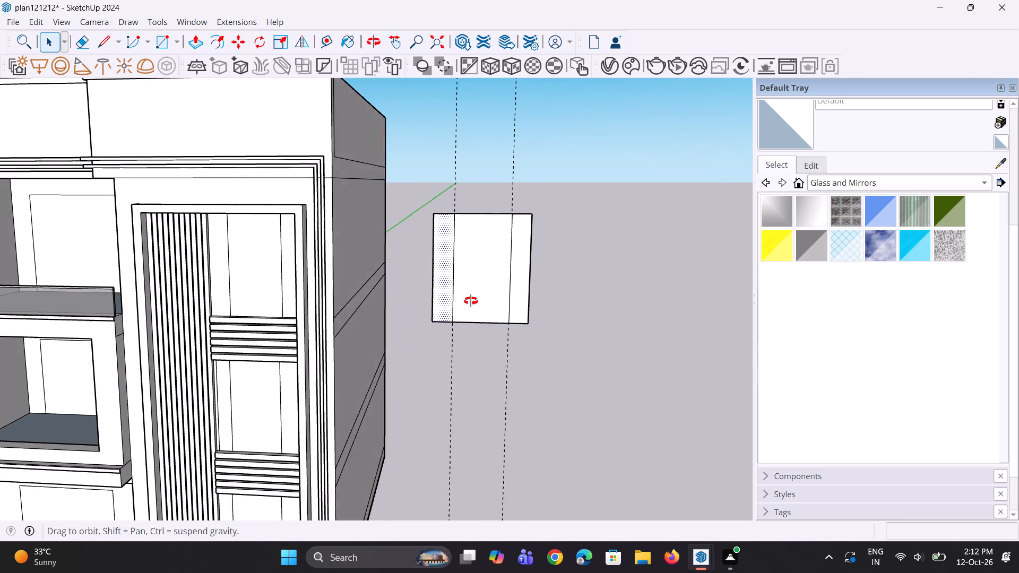
middle_click_drag(471, 301, 472, 301)
left_click(457, 282)
scroll(457, 315, "up", 3)
key("m")
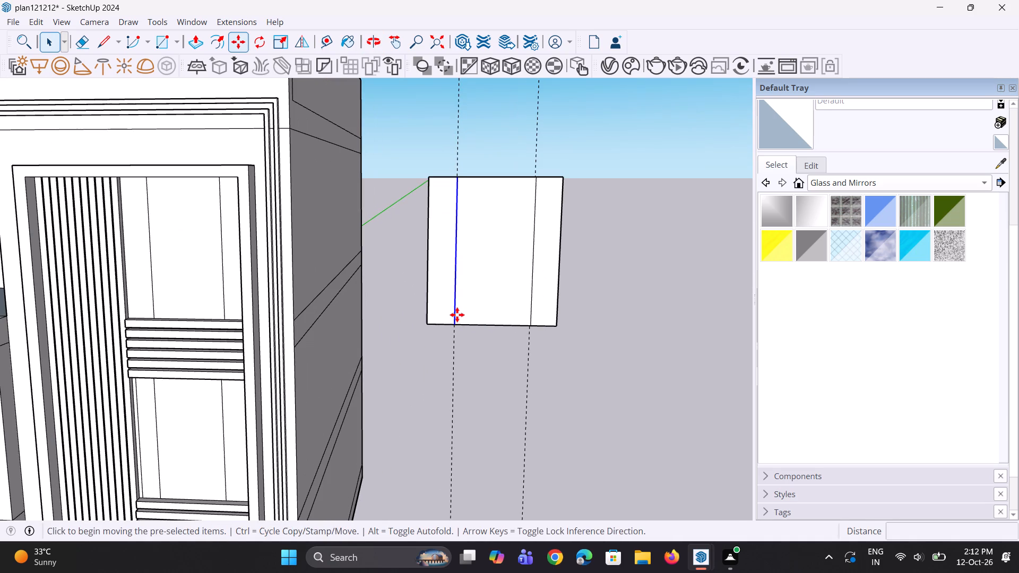
scroll(457, 315, "up", 6)
left_click(453, 325)
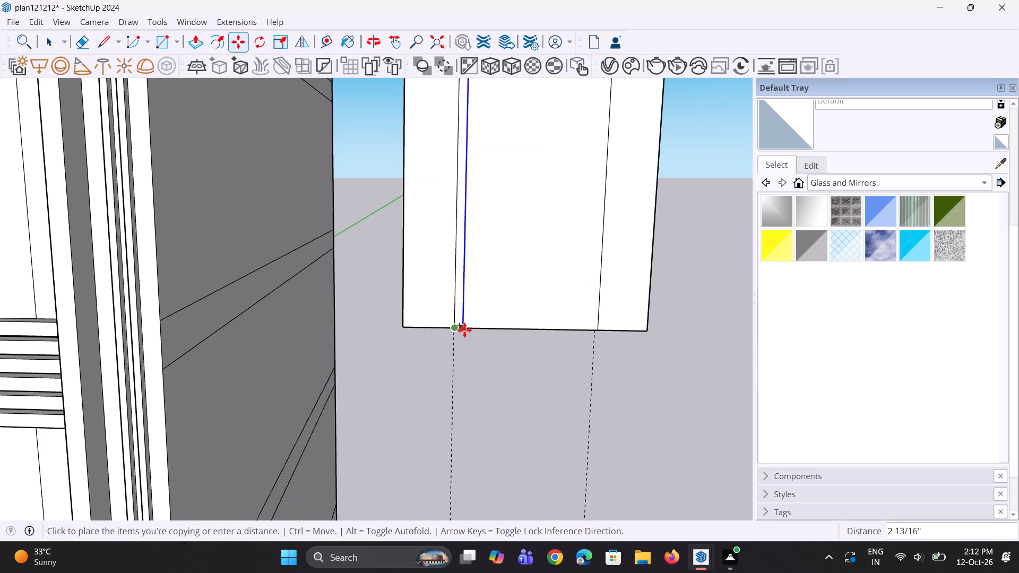
left_click(465, 331)
scroll(470, 345, "down", 6)
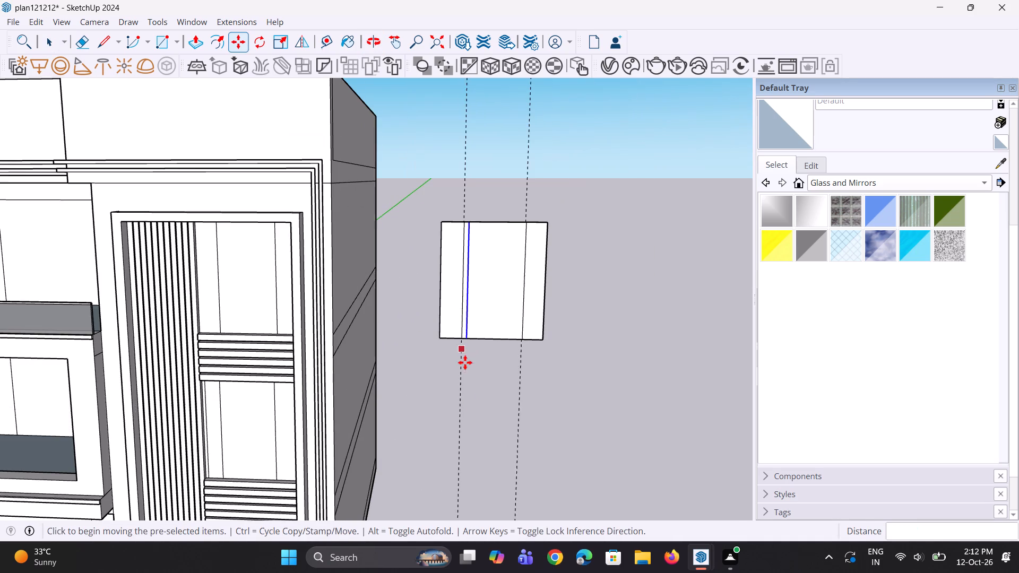
key("space")
key("space")
left_click(480, 423)
Copy the panel's right vertical division line about 3 1/2" toward the centre to form a second mullion strip.
scroll(522, 331, "up", 3)
left_click(523, 319)
scroll(519, 367, "up", 4)
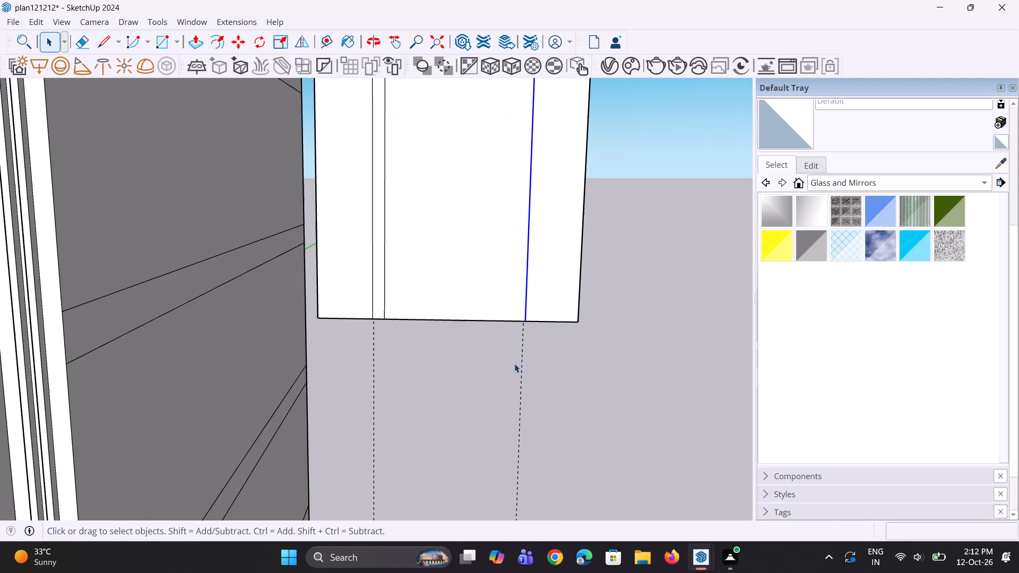
key("m")
left_click(521, 322)
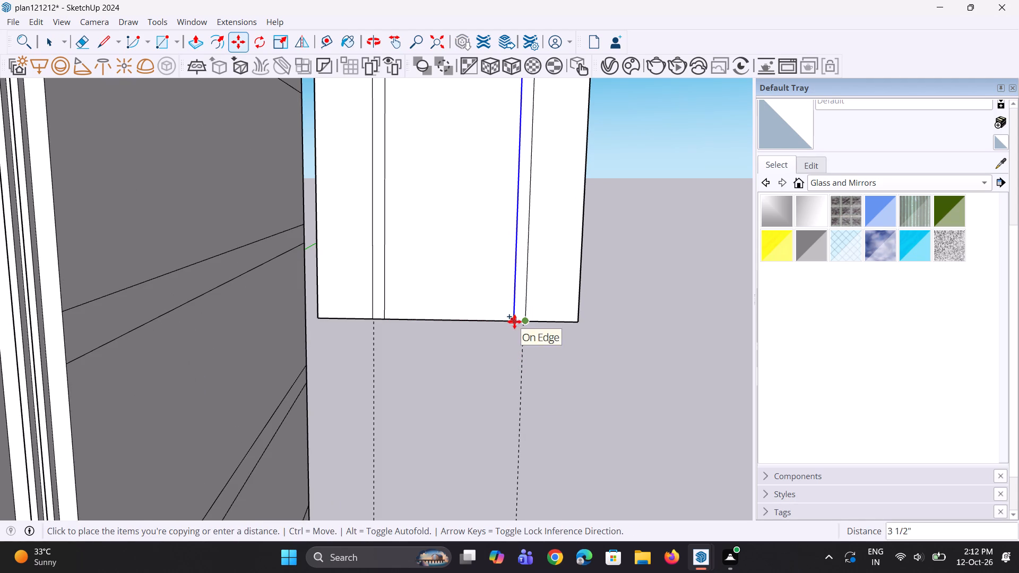
left_click(514, 322)
scroll(505, 374, "down", 6)
key("space")
key("space")
left_click_drag(540, 395, 545, 401)
middle_click_drag(560, 407, 561, 394)
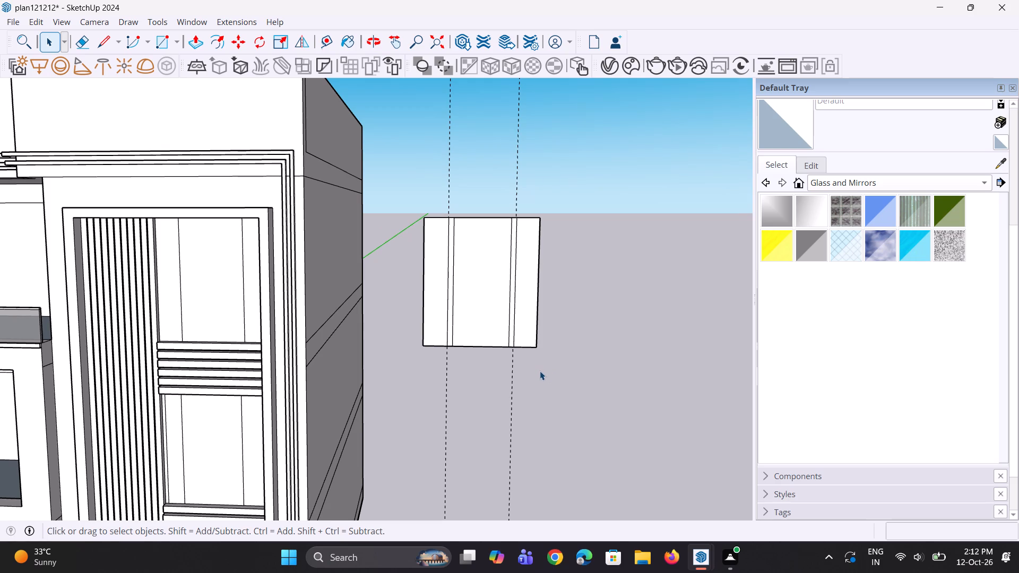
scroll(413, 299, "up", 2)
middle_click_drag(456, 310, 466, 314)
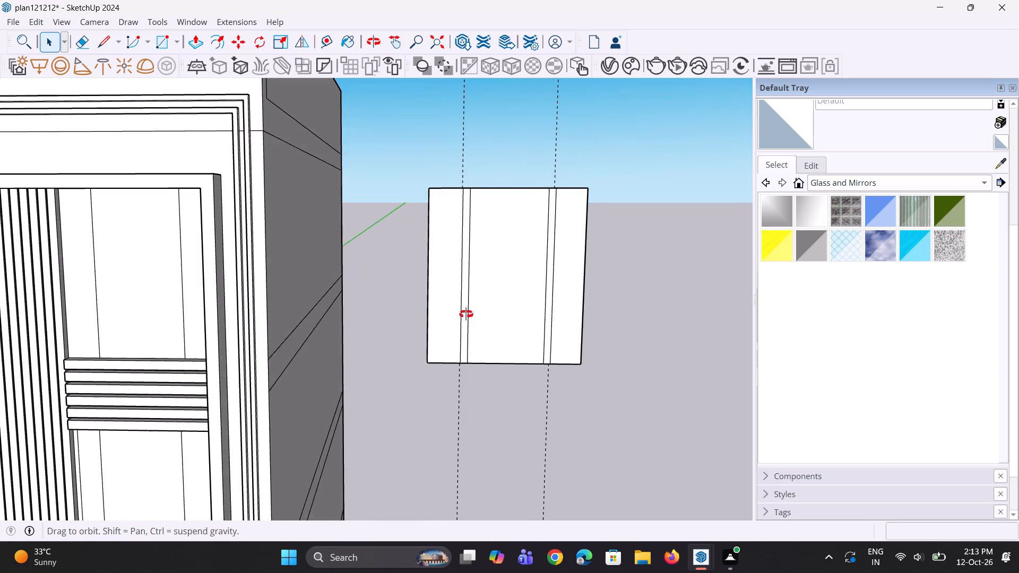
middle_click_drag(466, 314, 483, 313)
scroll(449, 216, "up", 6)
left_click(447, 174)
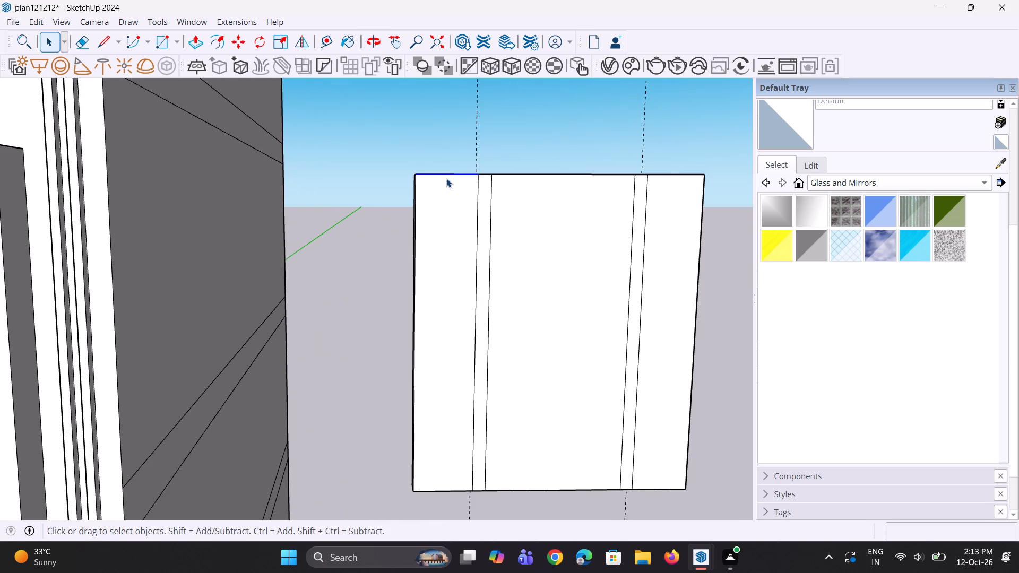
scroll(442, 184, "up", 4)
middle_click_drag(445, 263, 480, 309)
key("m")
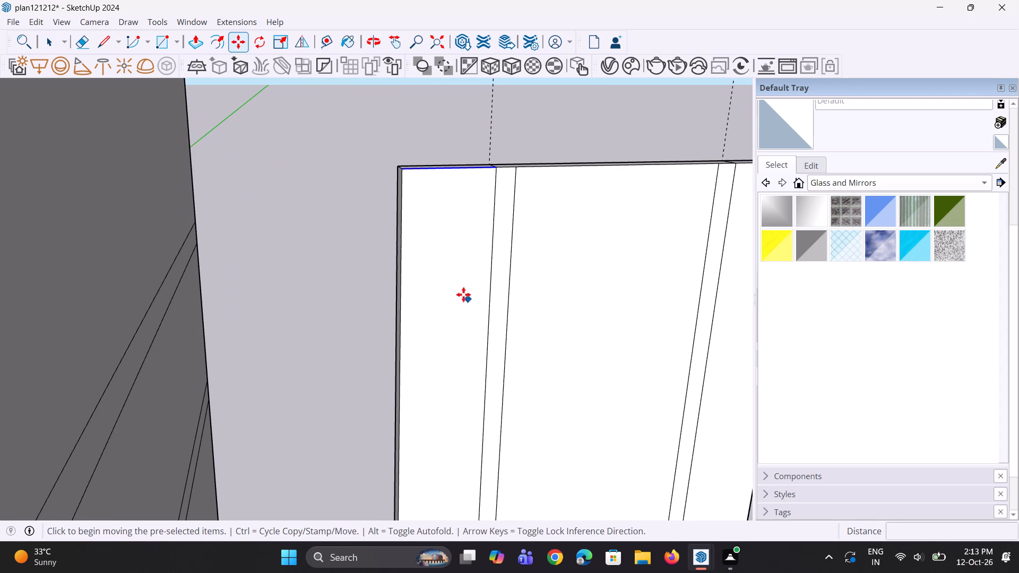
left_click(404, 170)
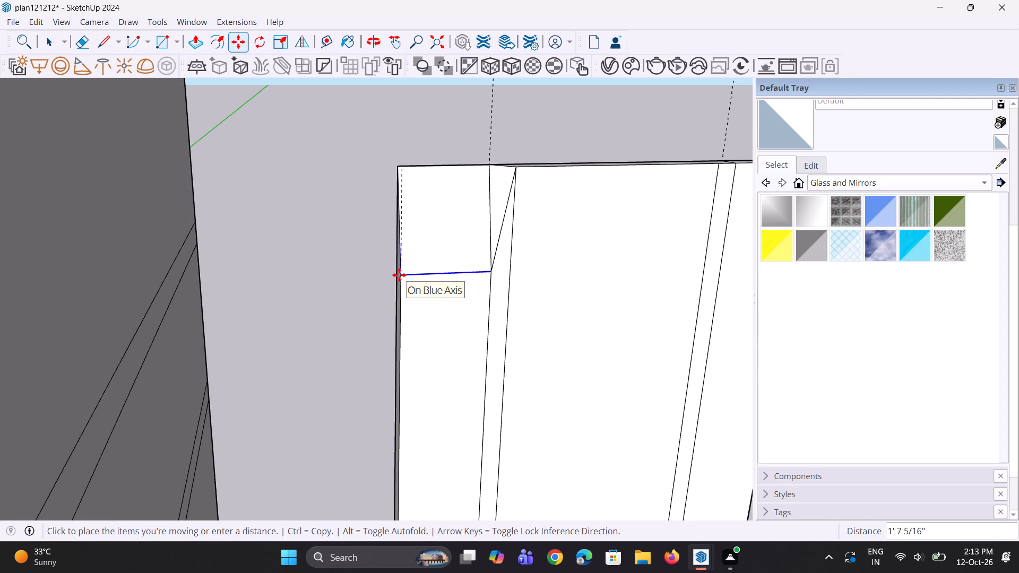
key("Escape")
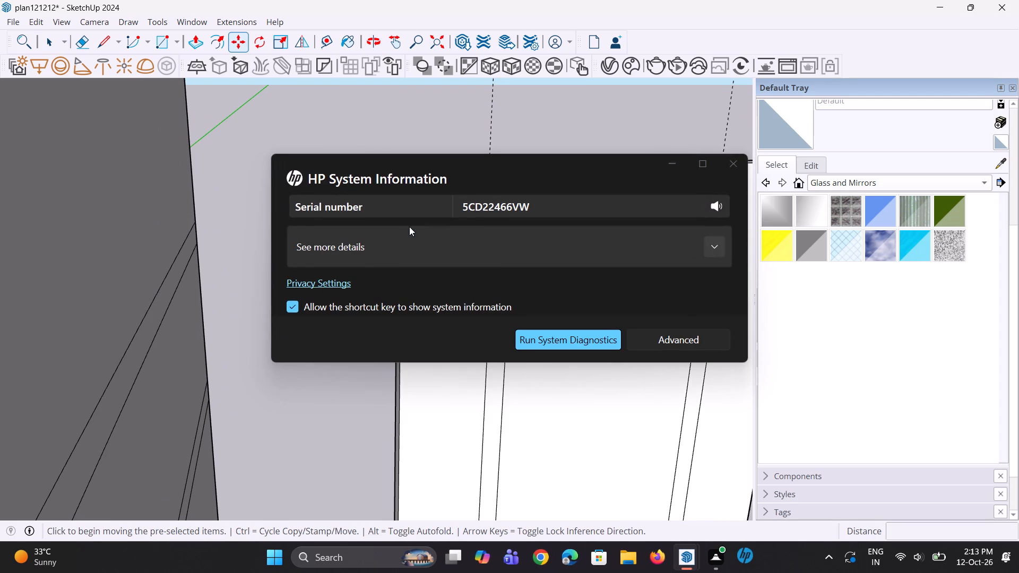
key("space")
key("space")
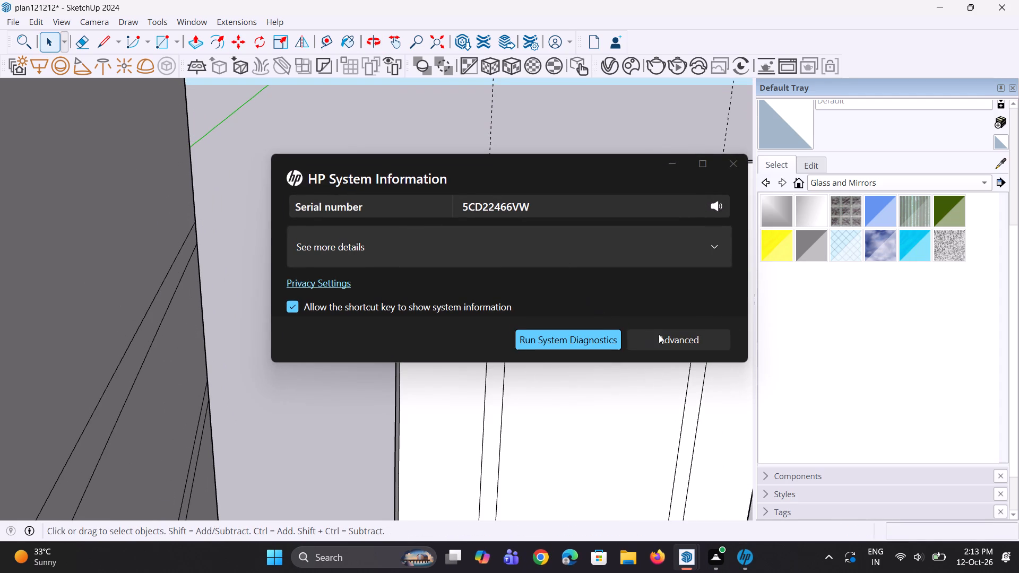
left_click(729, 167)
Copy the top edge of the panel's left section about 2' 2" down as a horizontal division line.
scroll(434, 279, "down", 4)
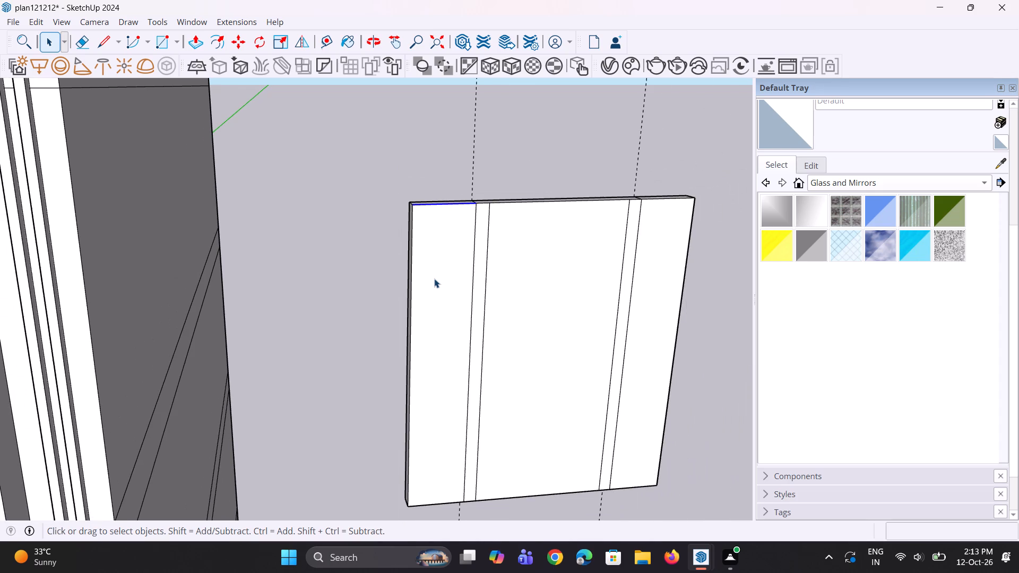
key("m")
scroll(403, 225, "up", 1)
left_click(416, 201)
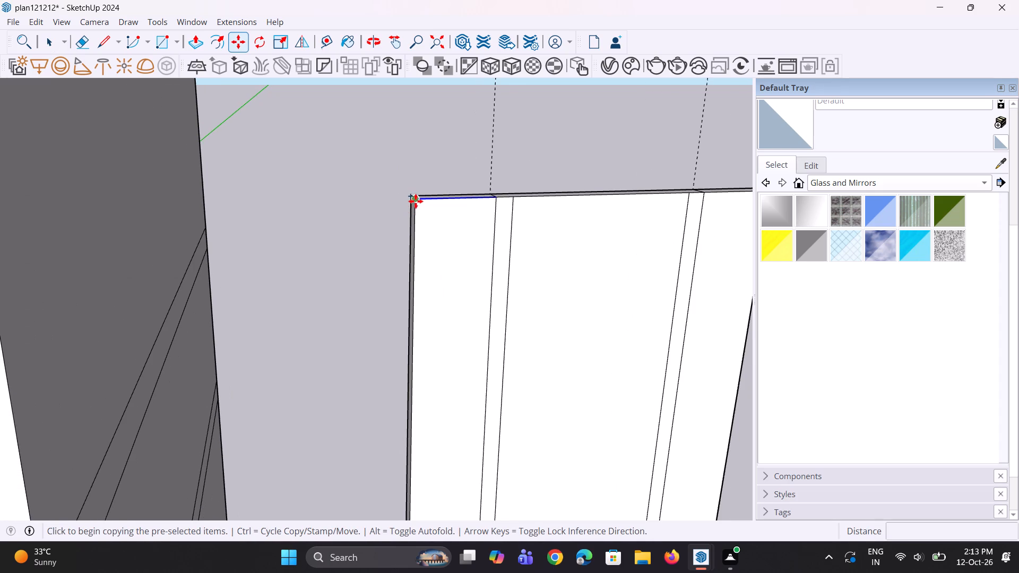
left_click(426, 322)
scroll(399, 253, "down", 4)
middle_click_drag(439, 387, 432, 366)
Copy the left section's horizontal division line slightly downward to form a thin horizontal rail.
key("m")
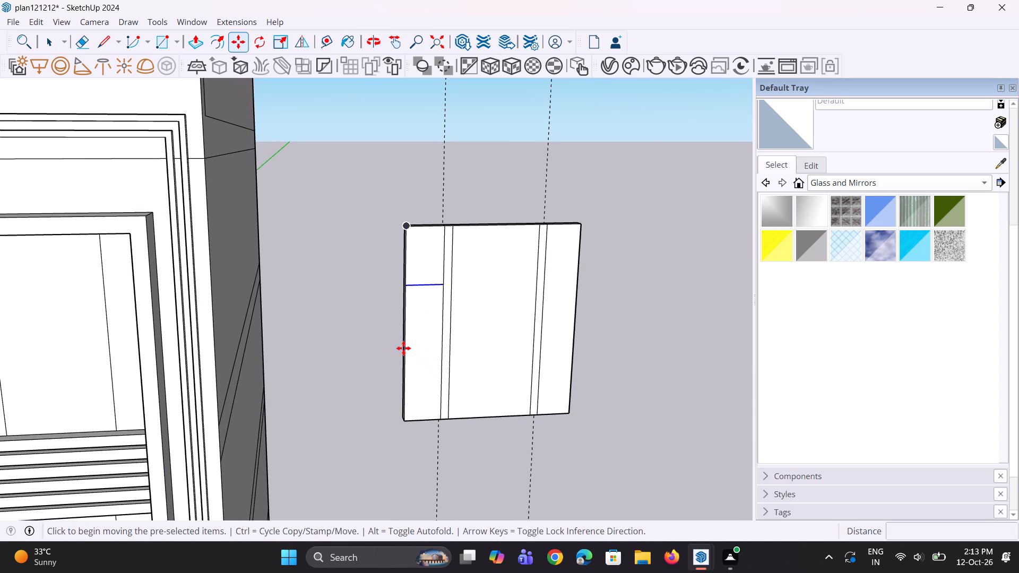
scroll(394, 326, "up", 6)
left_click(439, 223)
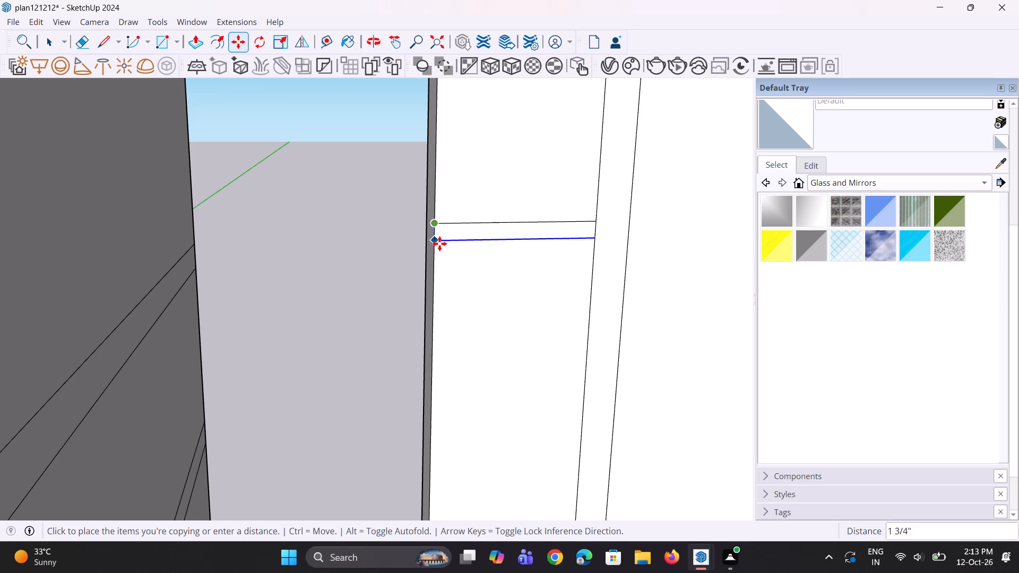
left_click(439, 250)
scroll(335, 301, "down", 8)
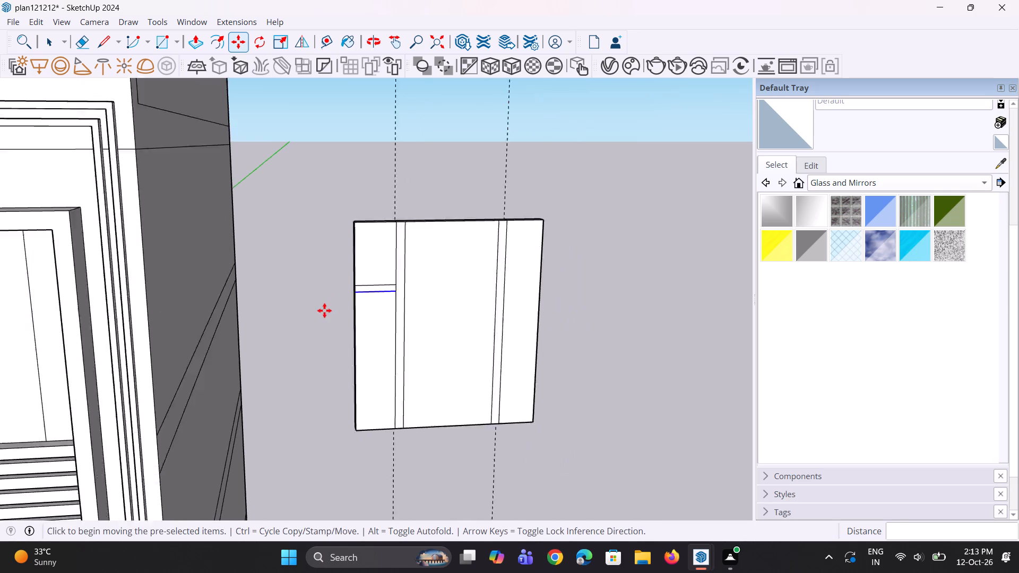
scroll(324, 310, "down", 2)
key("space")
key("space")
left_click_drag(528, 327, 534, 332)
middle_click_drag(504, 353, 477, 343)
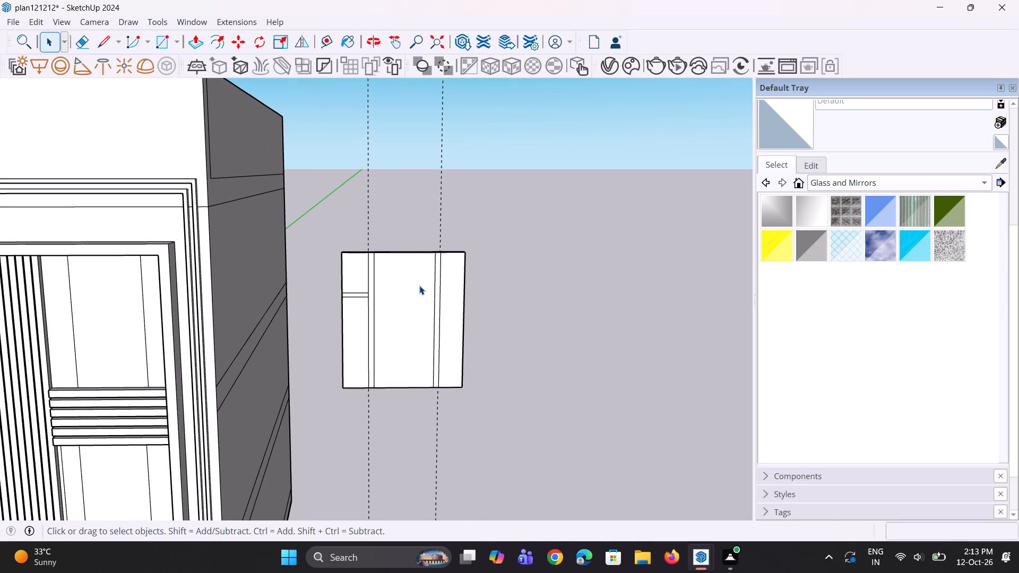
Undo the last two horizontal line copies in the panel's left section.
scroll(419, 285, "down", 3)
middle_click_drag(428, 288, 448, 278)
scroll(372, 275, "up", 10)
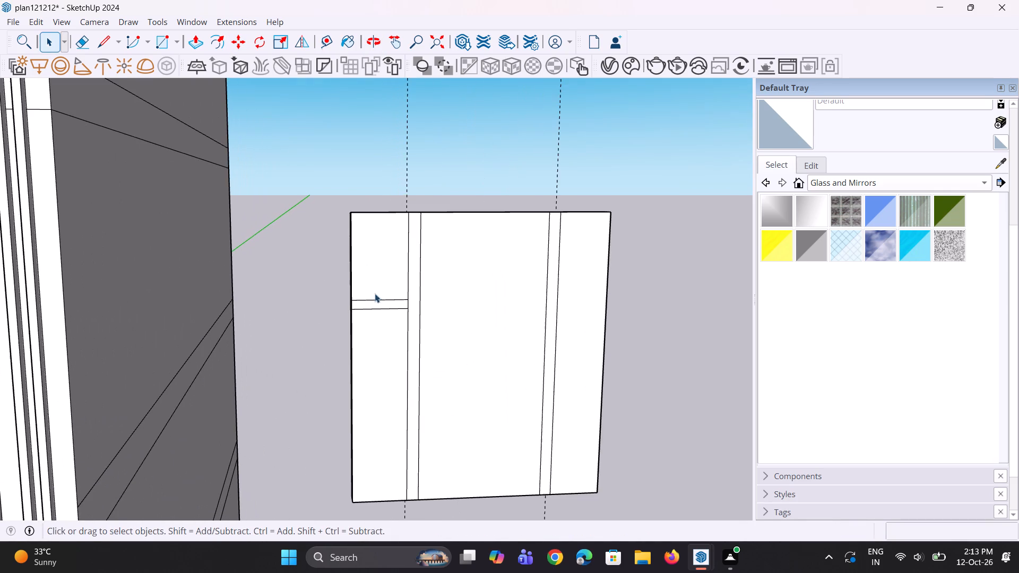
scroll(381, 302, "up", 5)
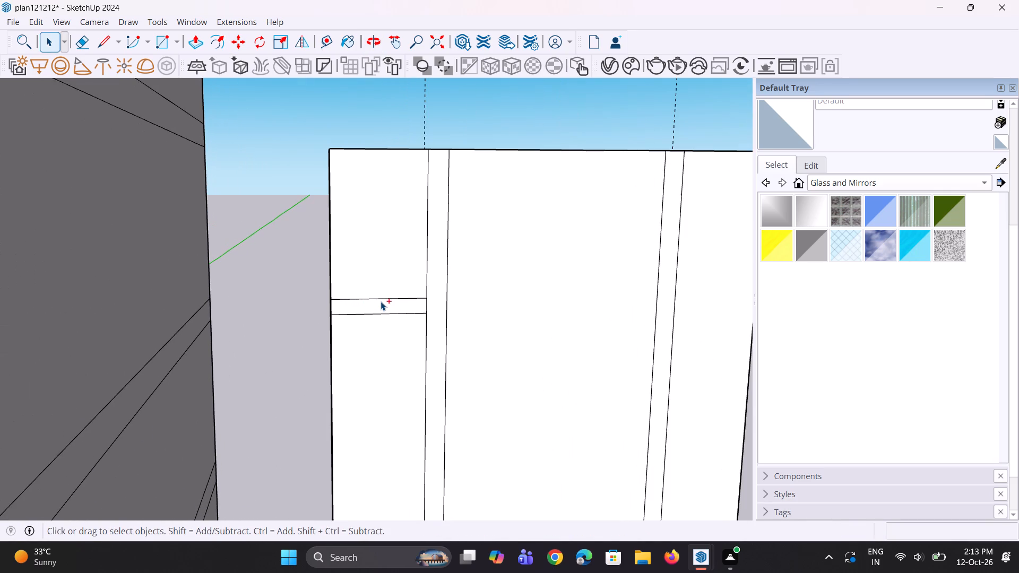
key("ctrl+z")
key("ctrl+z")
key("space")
Copy the top front edge of the panel's left section about 2' 7" down as a horizontal division line.
middle_click_drag(390, 199, 421, 272)
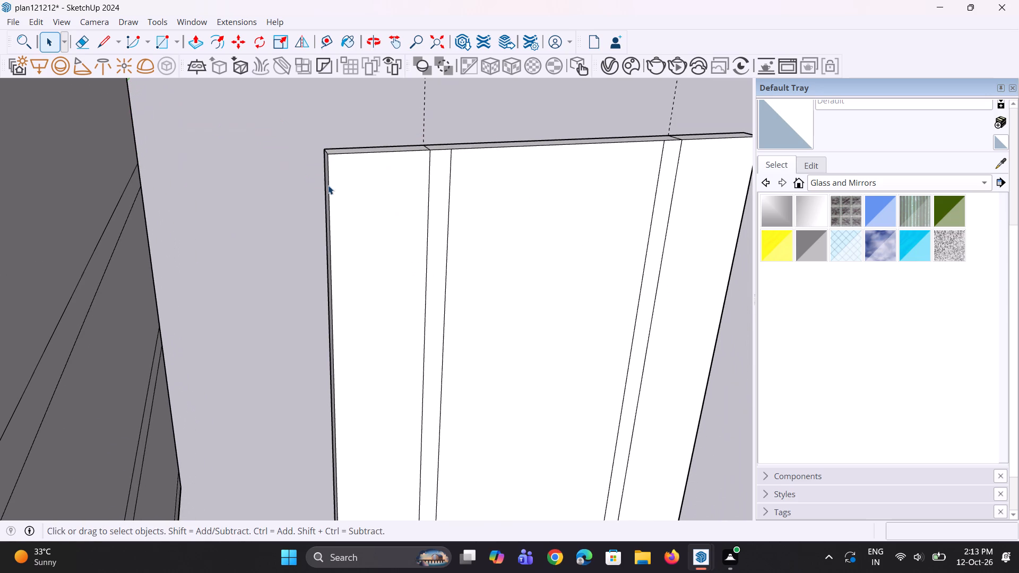
left_click(360, 153)
key("m")
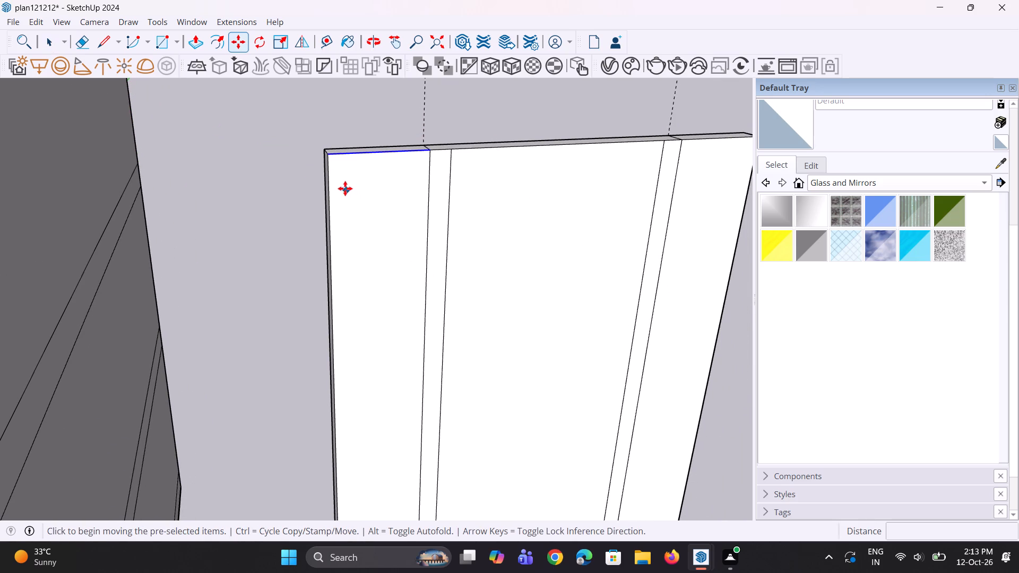
left_click(330, 161)
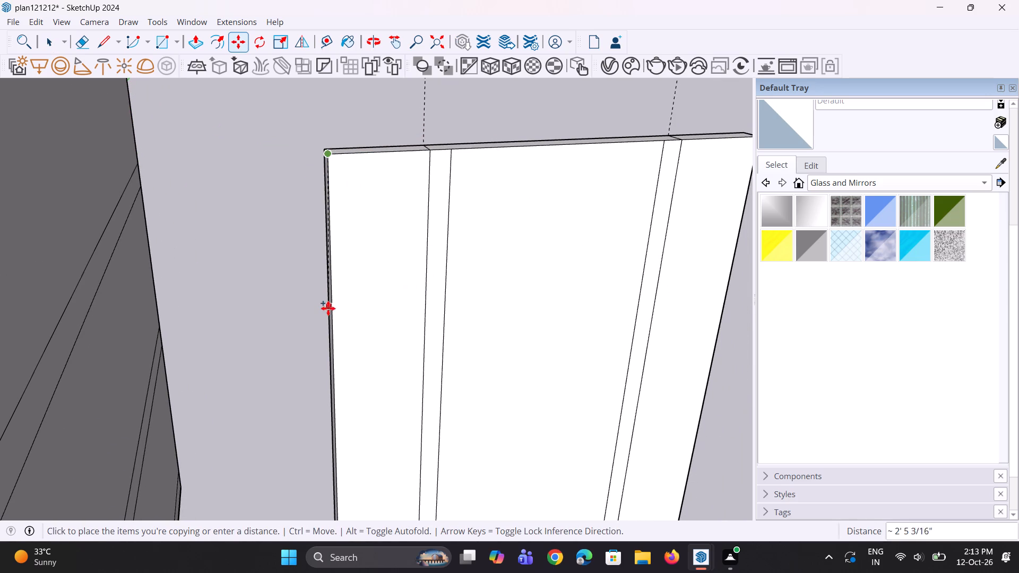
left_click(335, 336)
scroll(320, 232, "down", 8)
middle_click_drag(323, 293, 321, 263)
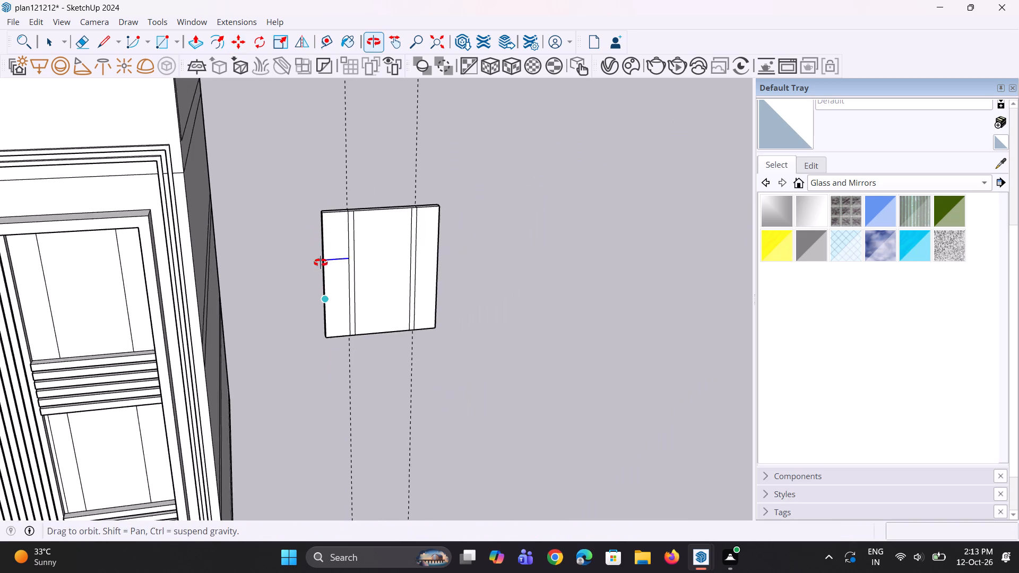
middle_click_drag(321, 263, 318, 250)
Copy the left section's horizontal division line about 2 5/8" downward to form a thin horizontal rail.
scroll(310, 266, "up", 6)
key("m")
scroll(357, 245, "up", 1)
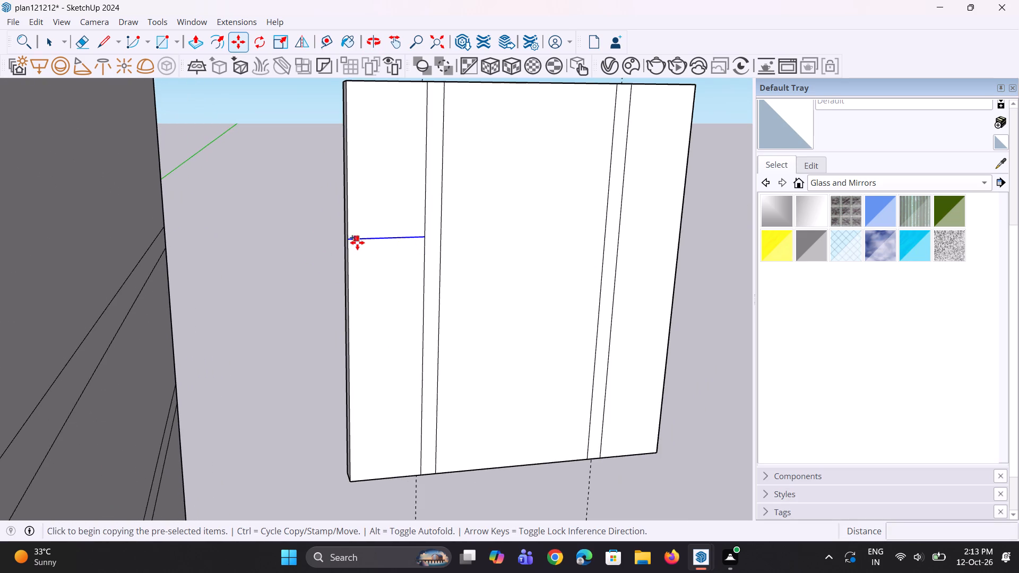
scroll(355, 242, "up", 4)
left_click(350, 240)
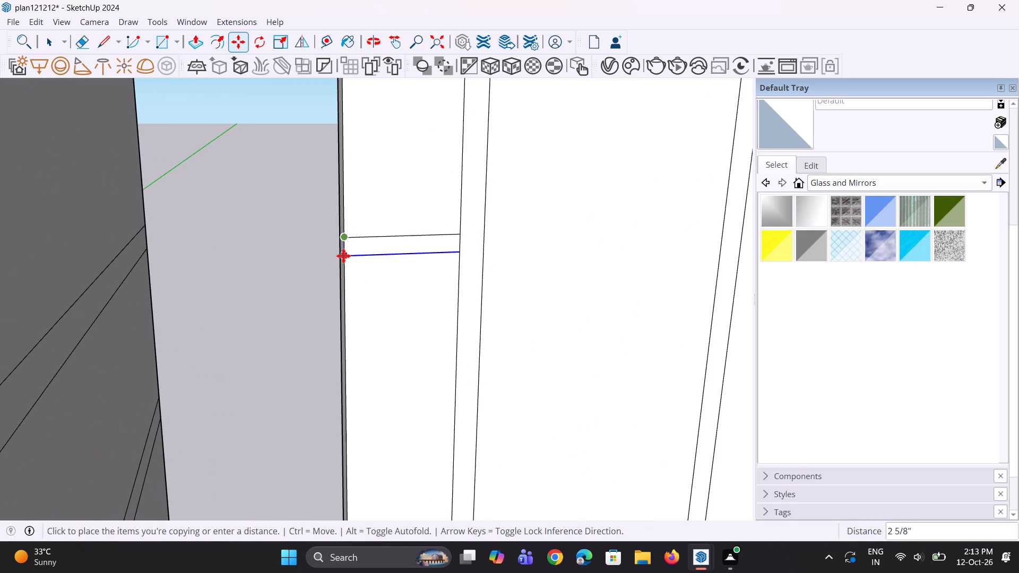
left_click(343, 256)
scroll(269, 296, "down", 5)
middle_click_drag(514, 307, 496, 298)
key("space")
key("space")
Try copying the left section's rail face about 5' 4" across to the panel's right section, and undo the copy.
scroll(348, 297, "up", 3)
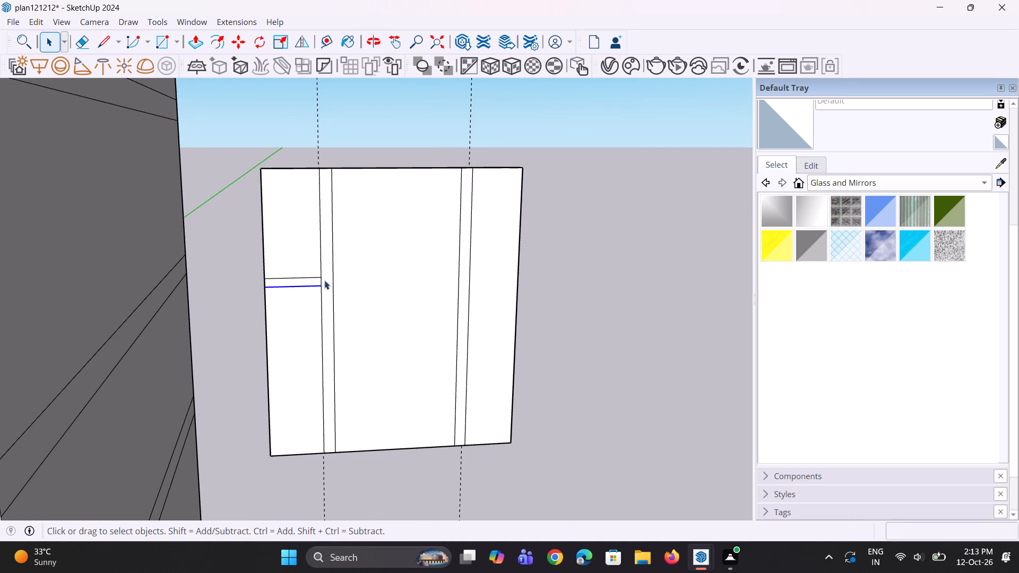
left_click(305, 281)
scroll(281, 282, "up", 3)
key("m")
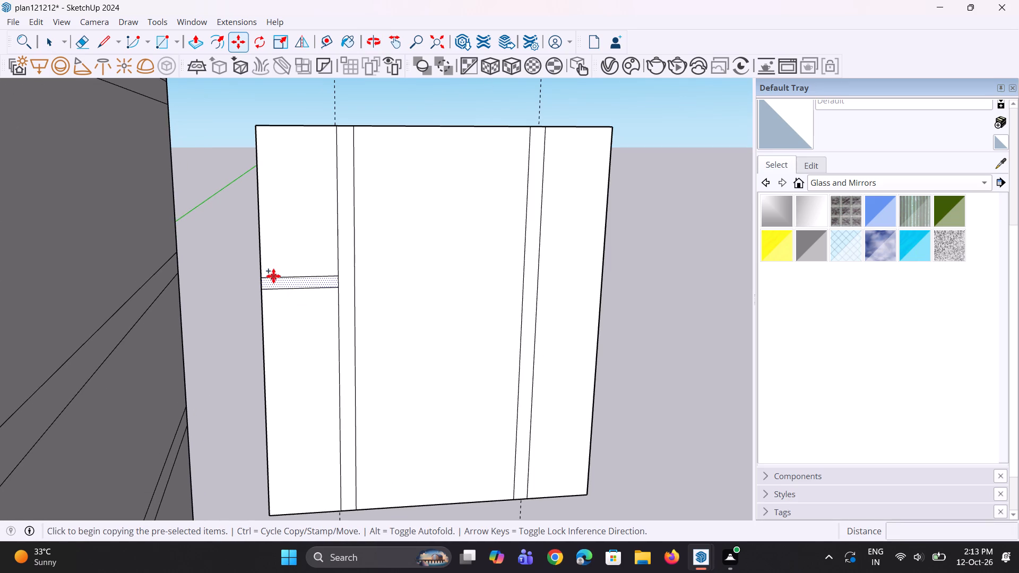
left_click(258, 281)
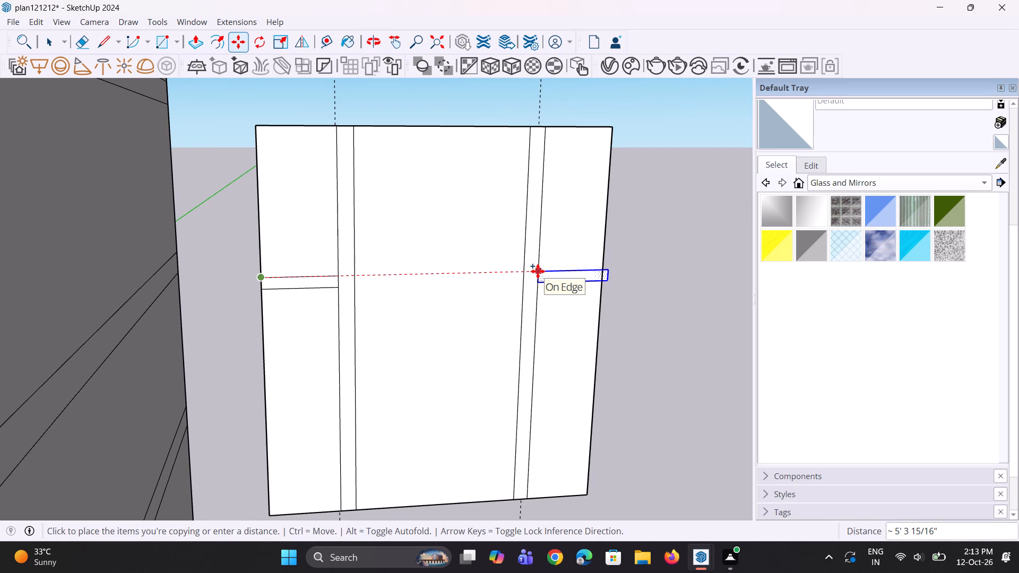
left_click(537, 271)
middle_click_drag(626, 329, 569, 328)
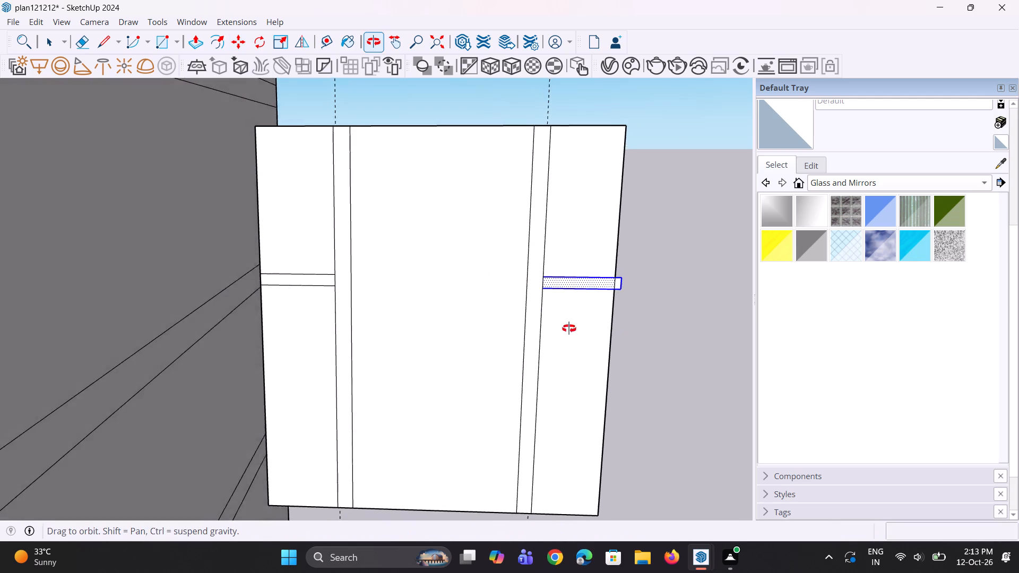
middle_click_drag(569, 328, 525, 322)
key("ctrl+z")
Move the panel's right vertical mullion about 3 1/8" toward the centre to widen the right section.
scroll(536, 319, "up", 1)
middle_click_drag(539, 319, 576, 311)
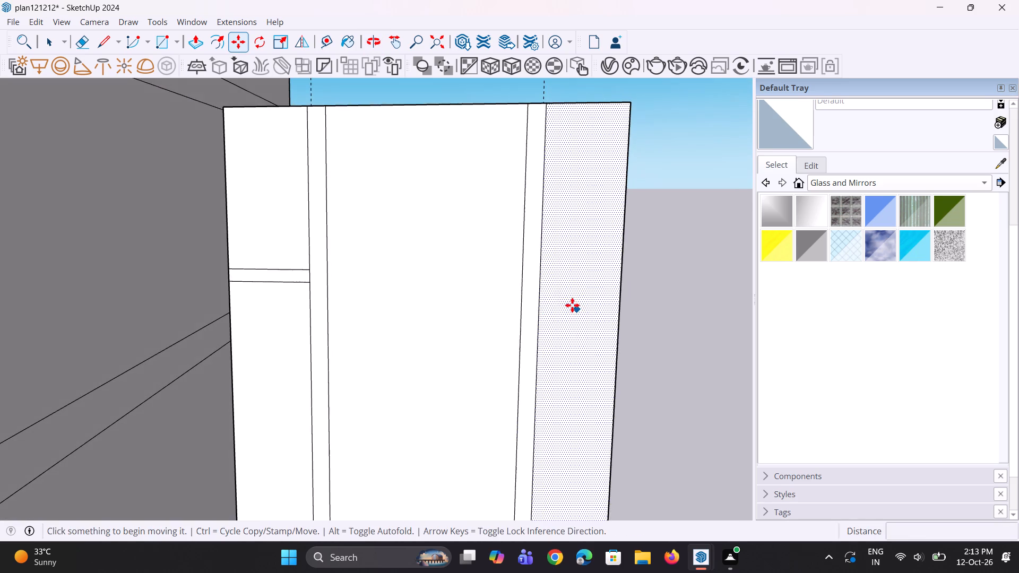
scroll(548, 291, "up", 1)
key("space")
scroll(480, 307, "down", 5)
middle_click_drag(503, 308, 504, 308)
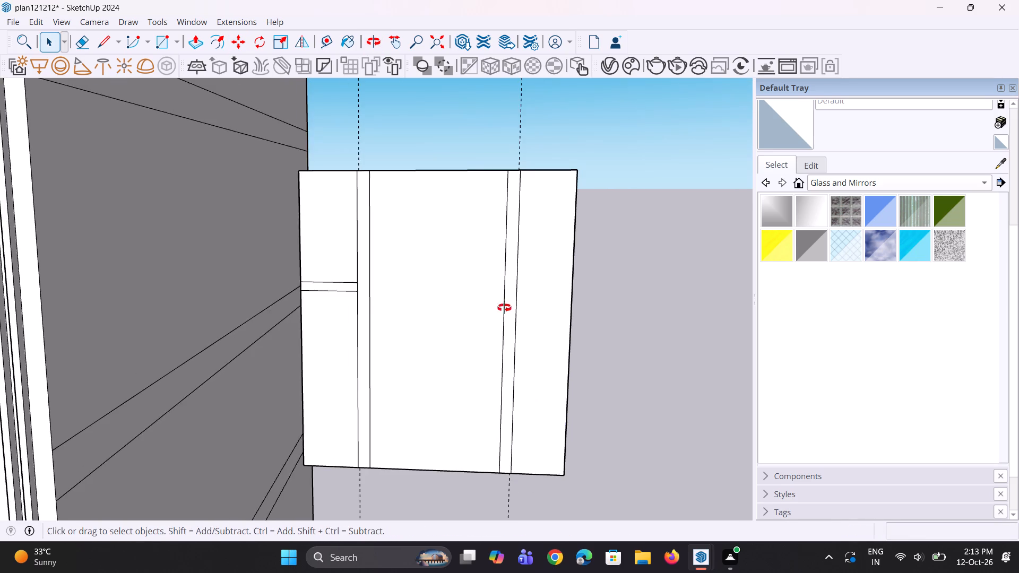
middle_click_drag(504, 308, 513, 303)
left_click(508, 305)
key("m")
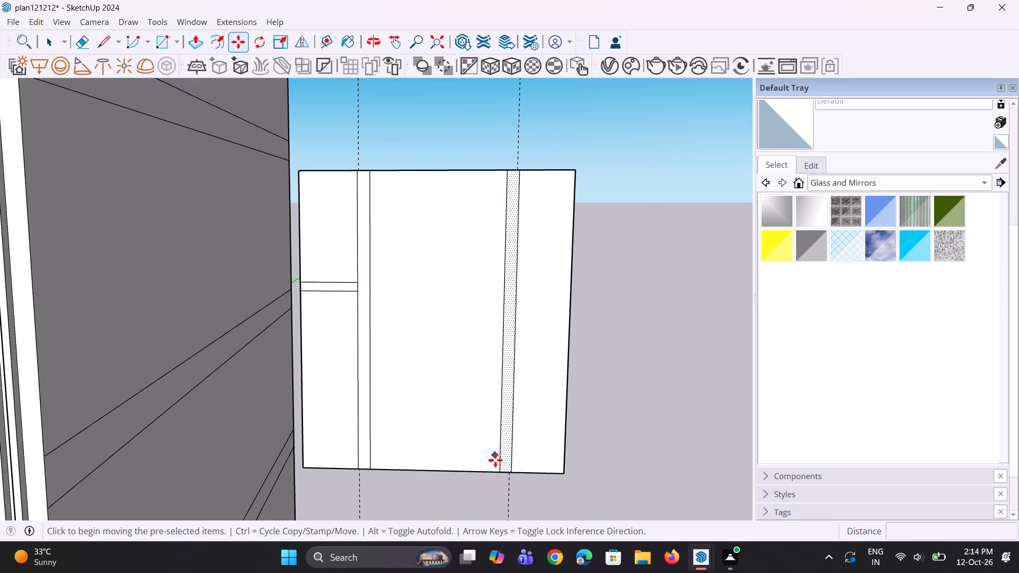
left_click(495, 470)
left_click(490, 470)
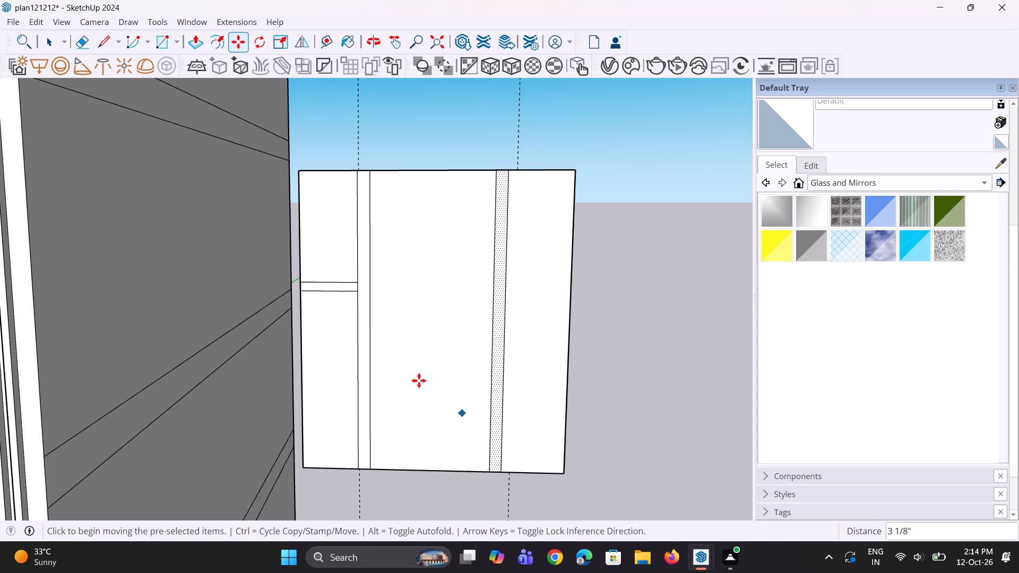
key("space")
key("space")
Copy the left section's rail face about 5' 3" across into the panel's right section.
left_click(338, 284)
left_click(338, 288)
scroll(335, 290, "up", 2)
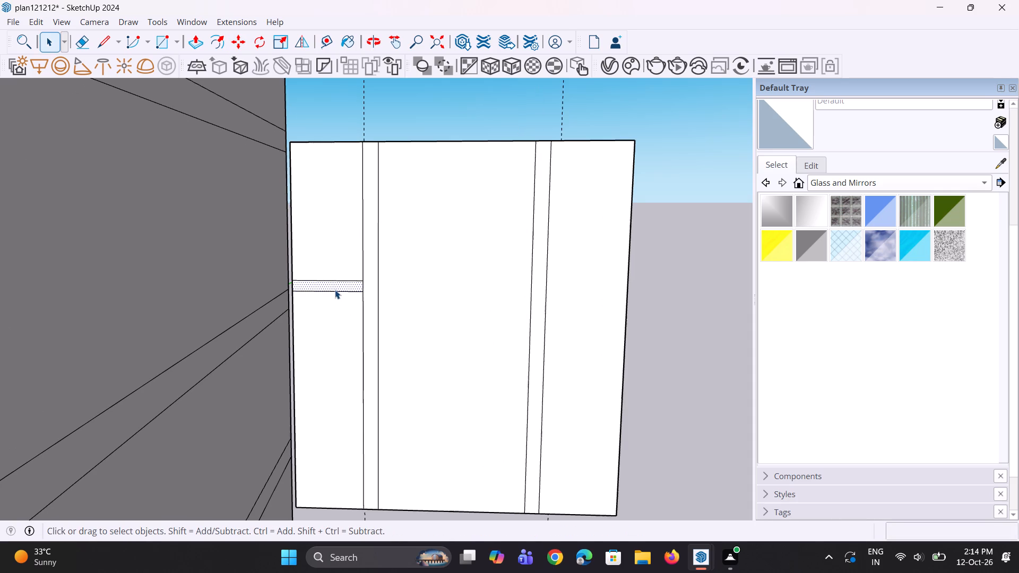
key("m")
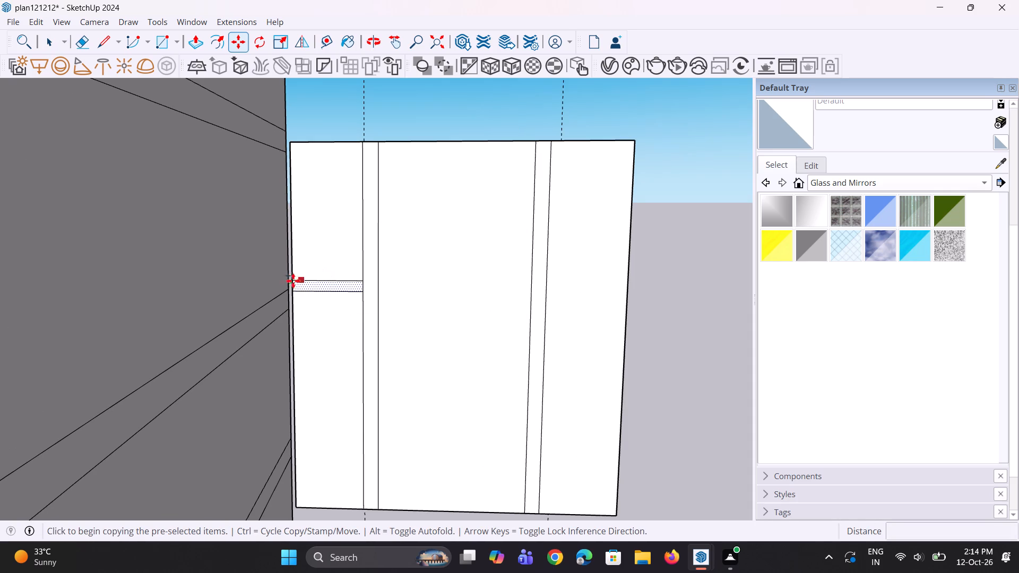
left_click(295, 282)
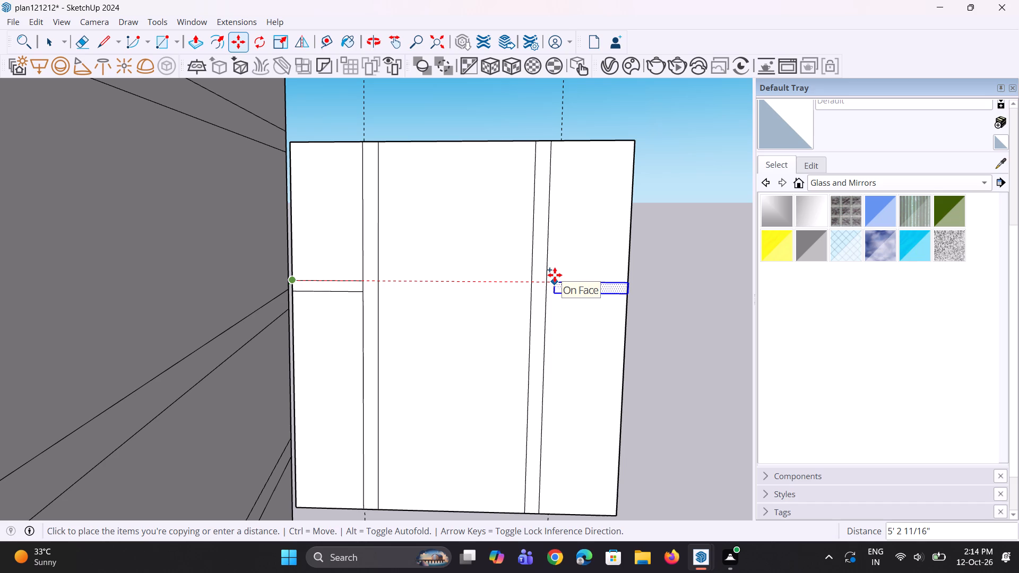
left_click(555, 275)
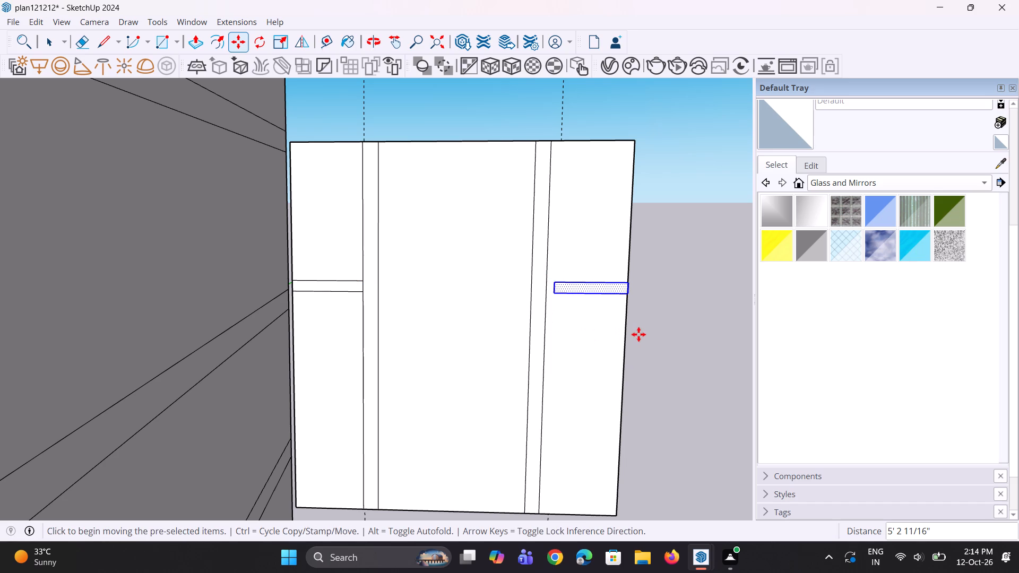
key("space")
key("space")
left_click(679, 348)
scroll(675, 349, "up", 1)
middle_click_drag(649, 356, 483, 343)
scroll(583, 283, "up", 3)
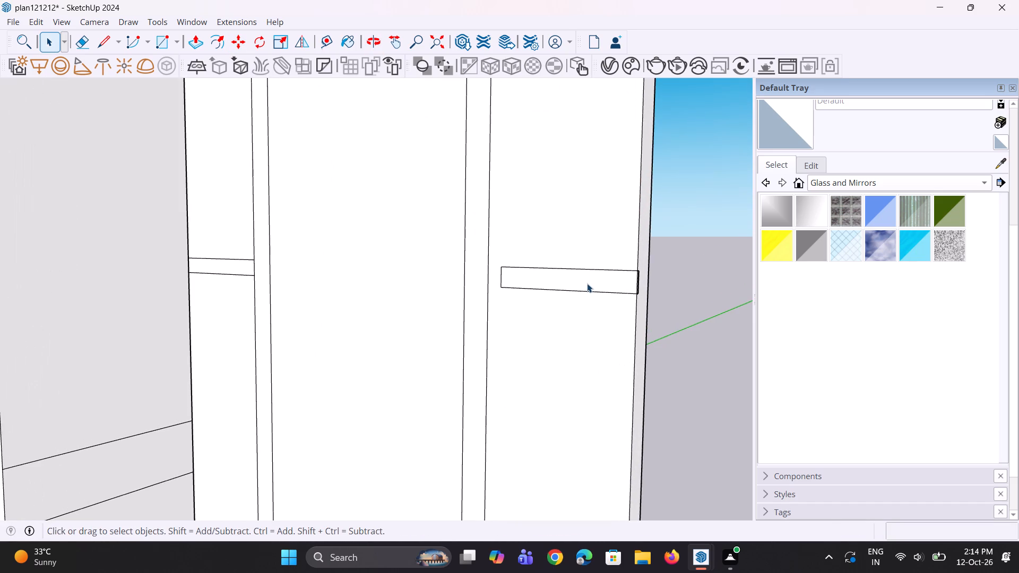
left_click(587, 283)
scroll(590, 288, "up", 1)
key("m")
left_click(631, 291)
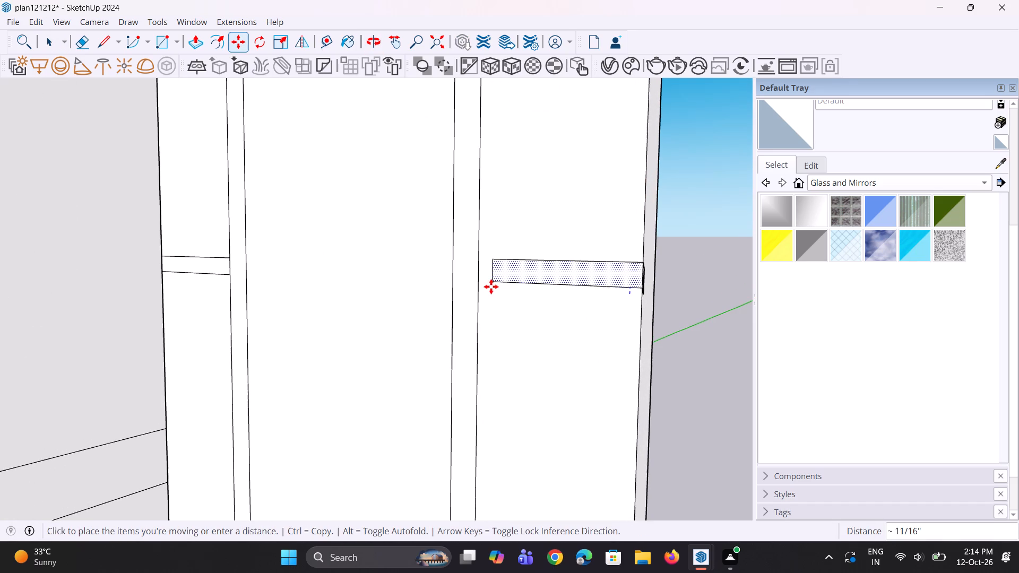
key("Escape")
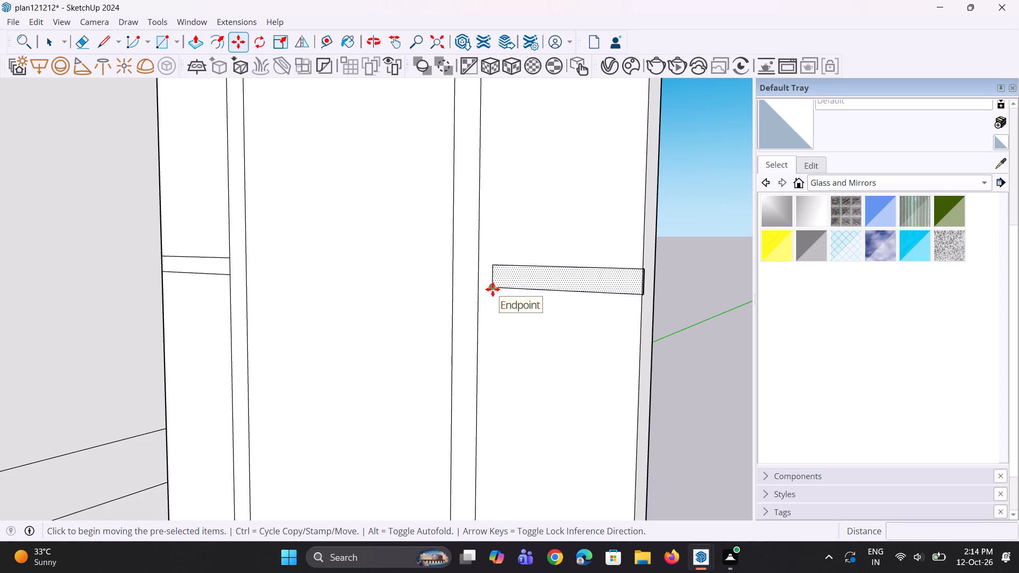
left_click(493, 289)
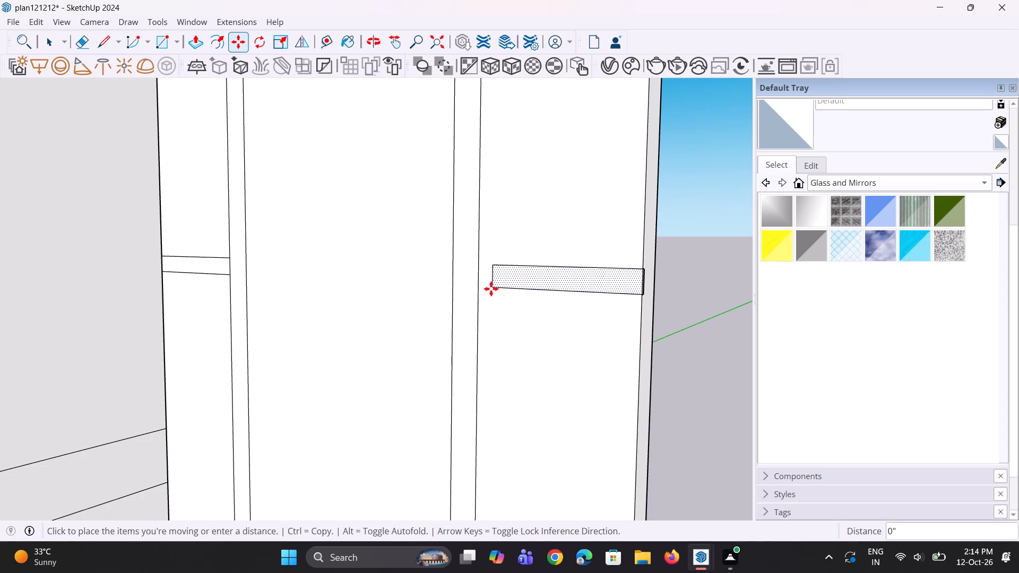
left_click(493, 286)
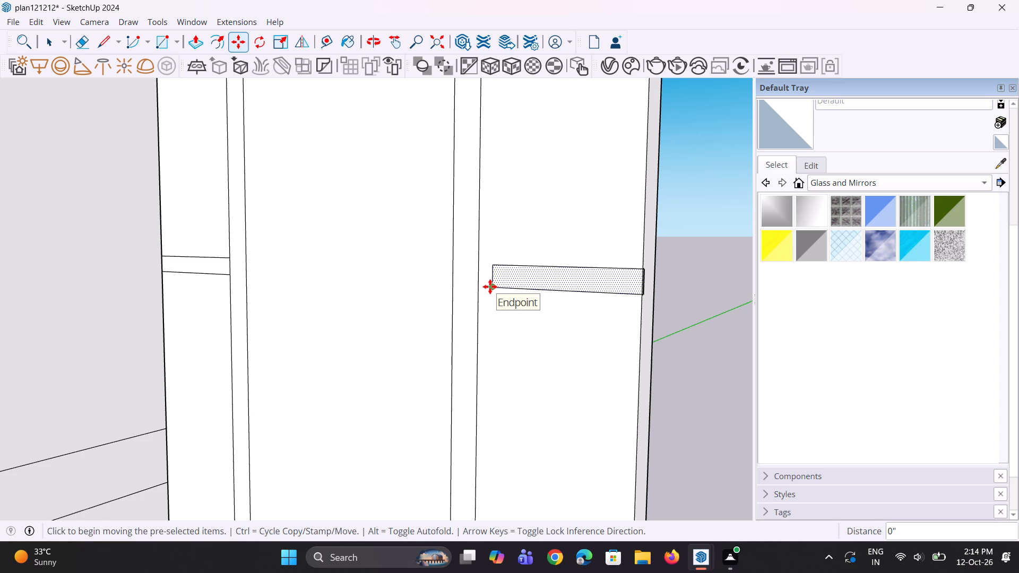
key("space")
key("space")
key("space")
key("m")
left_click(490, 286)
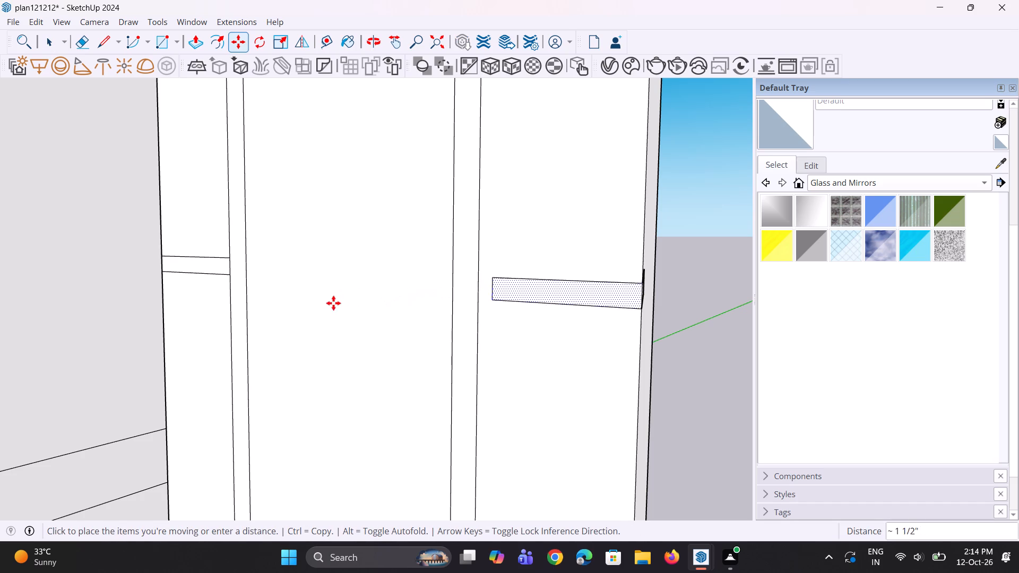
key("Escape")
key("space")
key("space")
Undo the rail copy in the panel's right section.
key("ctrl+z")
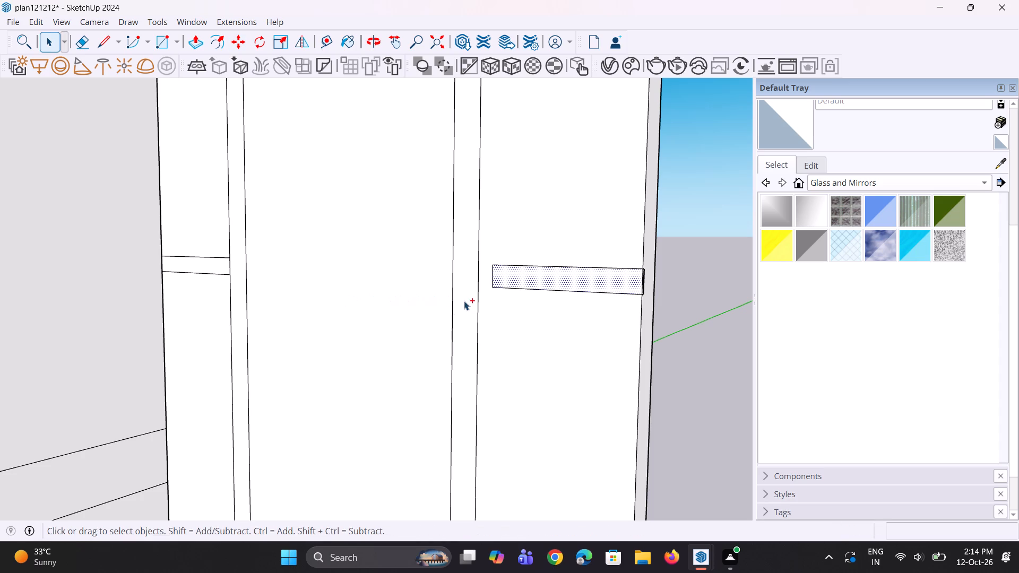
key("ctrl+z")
Move the panel's right vertical mullion about 1/4" outward, toward the panel's right edge.
middle_click_drag(511, 303, 587, 311)
key("space")
key("space")
scroll(554, 308, "down", 6)
middle_click_drag(550, 318, 592, 292)
left_click(540, 329)
scroll(534, 296, "down", 3)
scroll(552, 158, "up", 4)
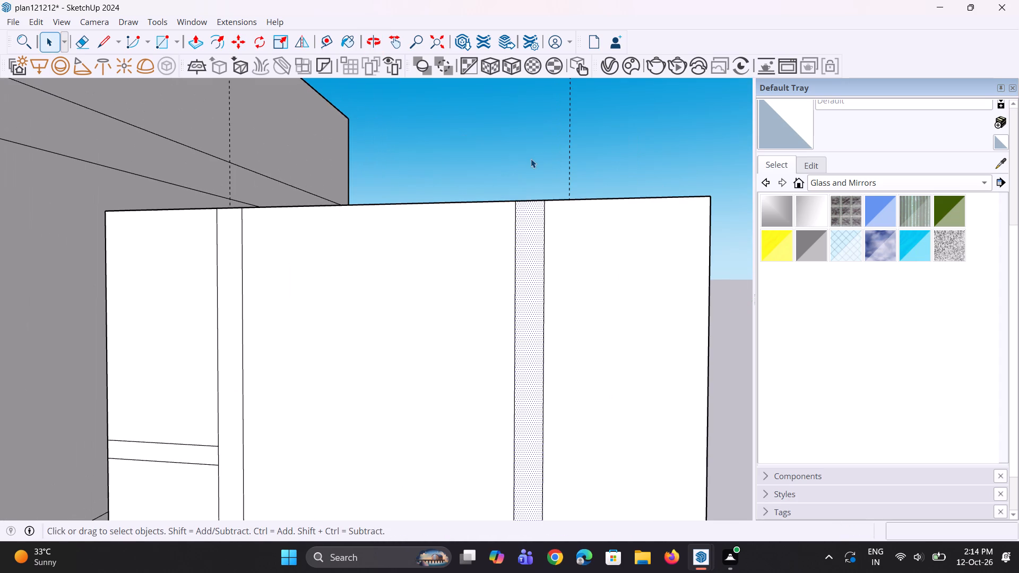
key("m")
left_click(545, 201)
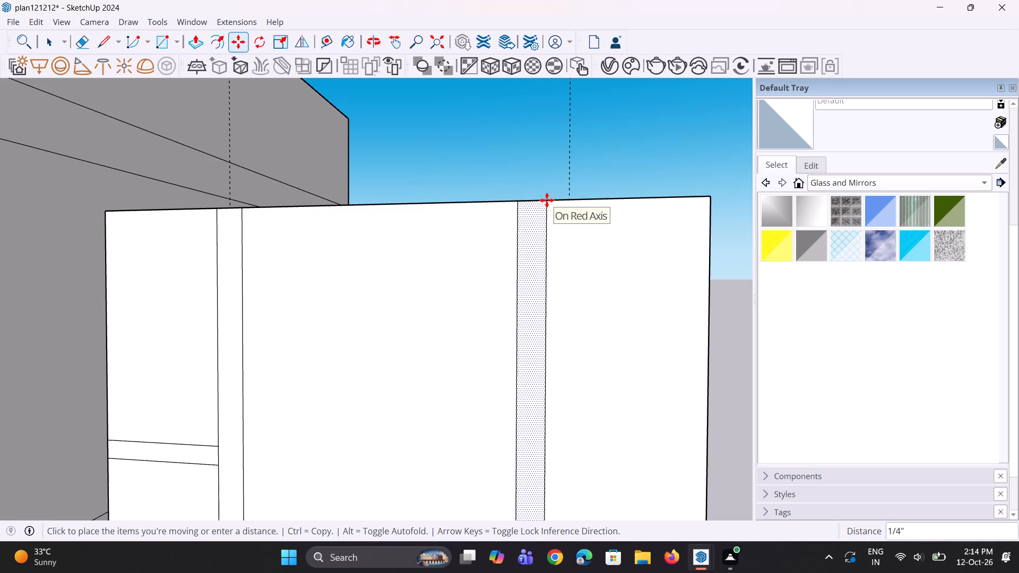
left_click(547, 200)
scroll(547, 200, "down", 5)
key("space")
key("space")
left_click(637, 186)
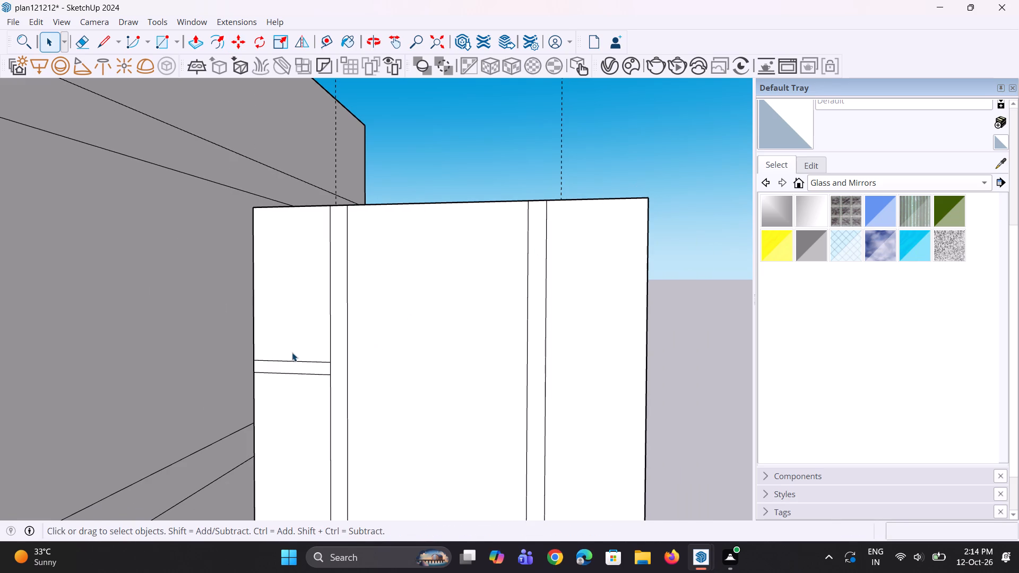
Copy the left section's rail face about 5' 2" across so it ends at the panel's right edge.
left_click(293, 367)
key("m")
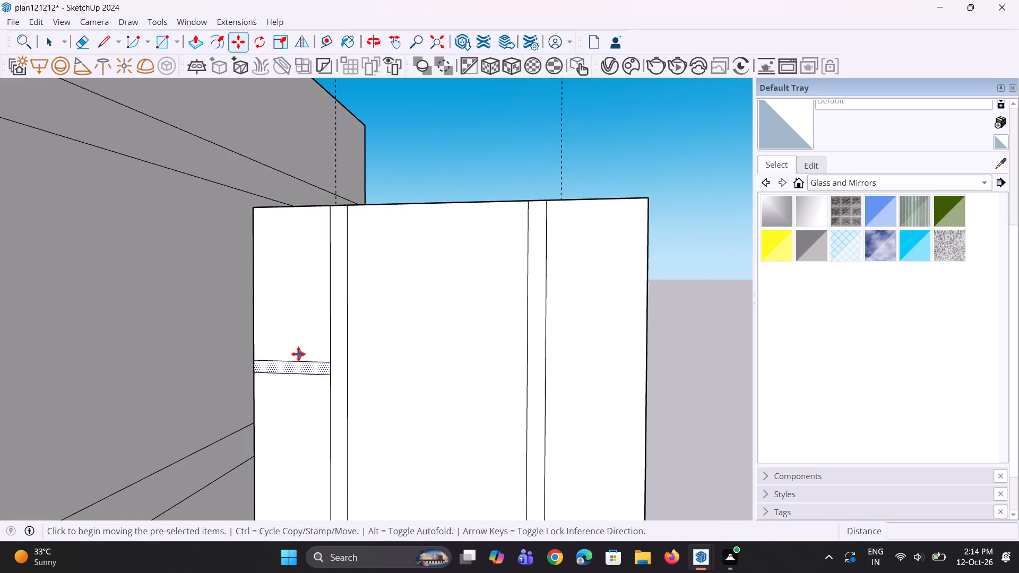
left_click(254, 361)
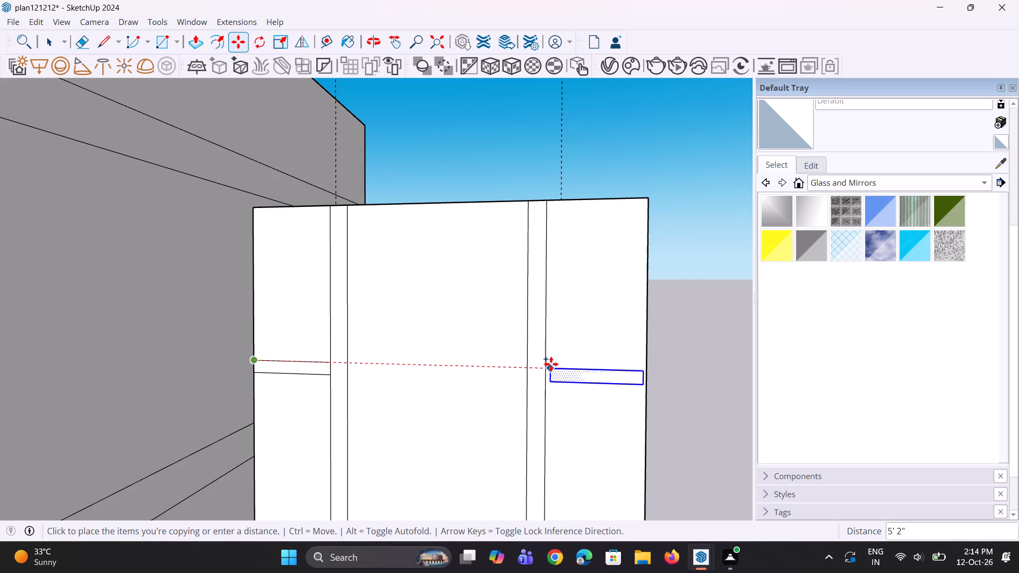
left_click(552, 364)
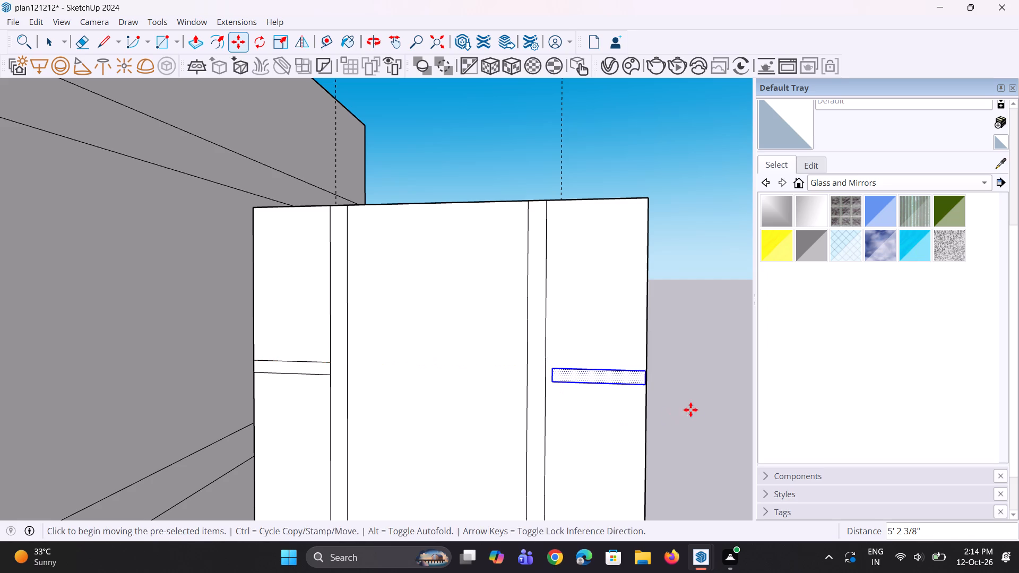
middle_click_drag(693, 409, 632, 412)
key("space")
key("space")
left_click(688, 383)
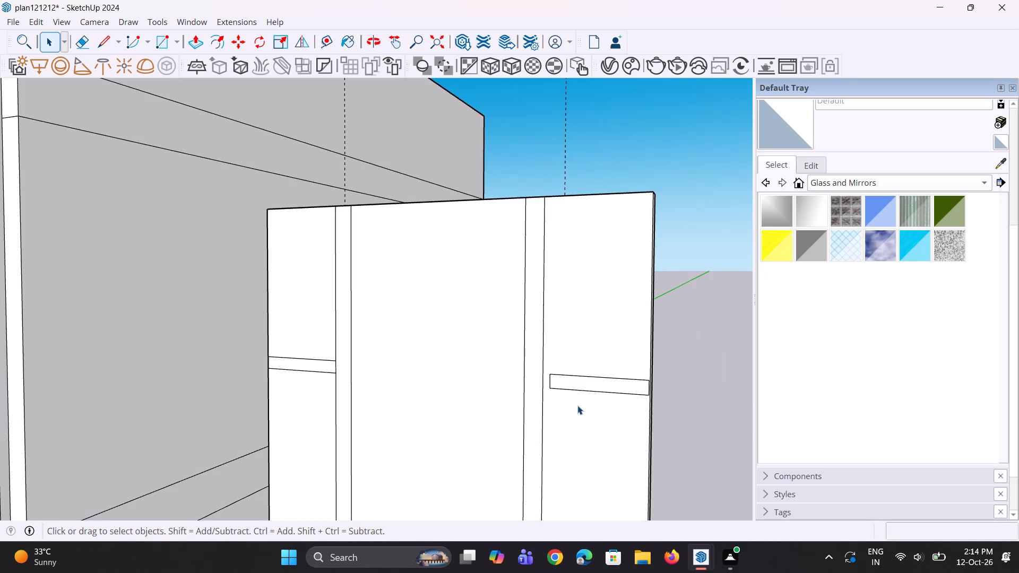
Move the right vertical mullion about 1 3/8" outward to meet the inner end of the right section's rail.
middle_click_drag(609, 395, 698, 360)
left_click(533, 390)
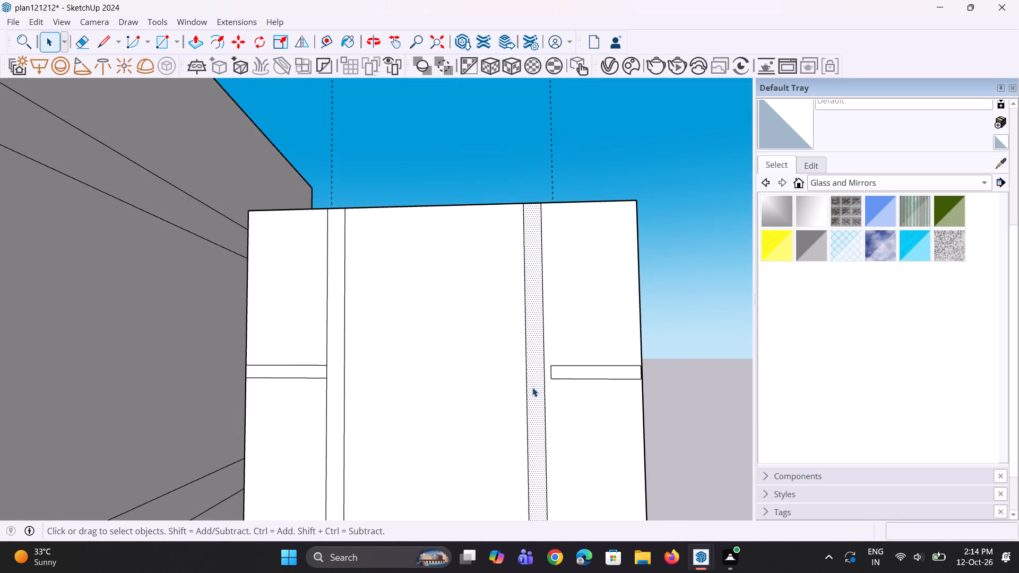
key("m")
left_click(542, 205)
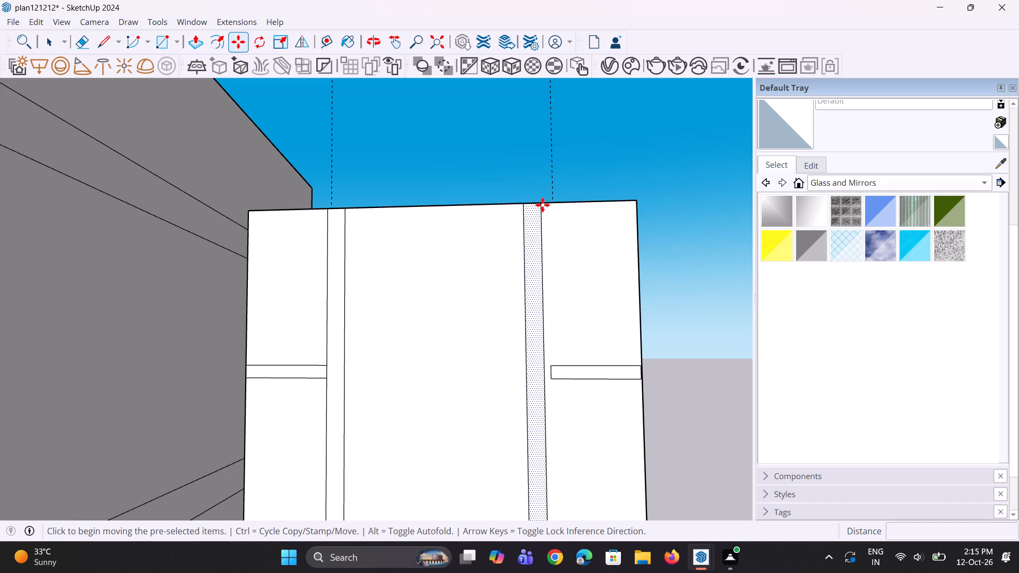
left_click(548, 205)
scroll(516, 281, "down", 2)
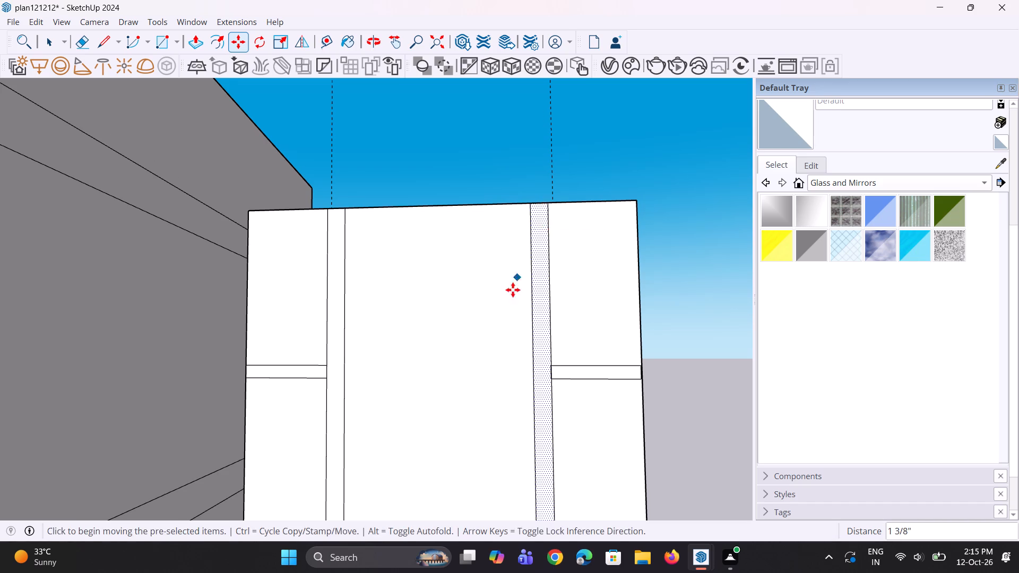
scroll(513, 290, "down", 3)
key("space")
key("space")
double_click(719, 352)
Examine the layout of mullions and rails on the detached panel from the front and from above.
scroll(488, 421, "down", 6)
middle_click_drag(473, 413, 507, 481)
scroll(537, 402, "up", 3)
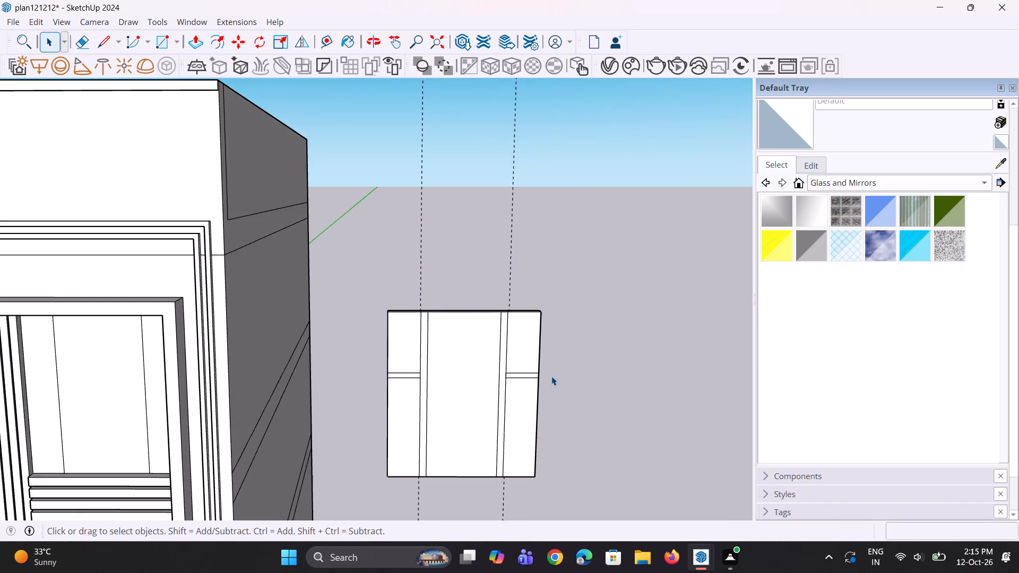
scroll(551, 376, "up", 1)
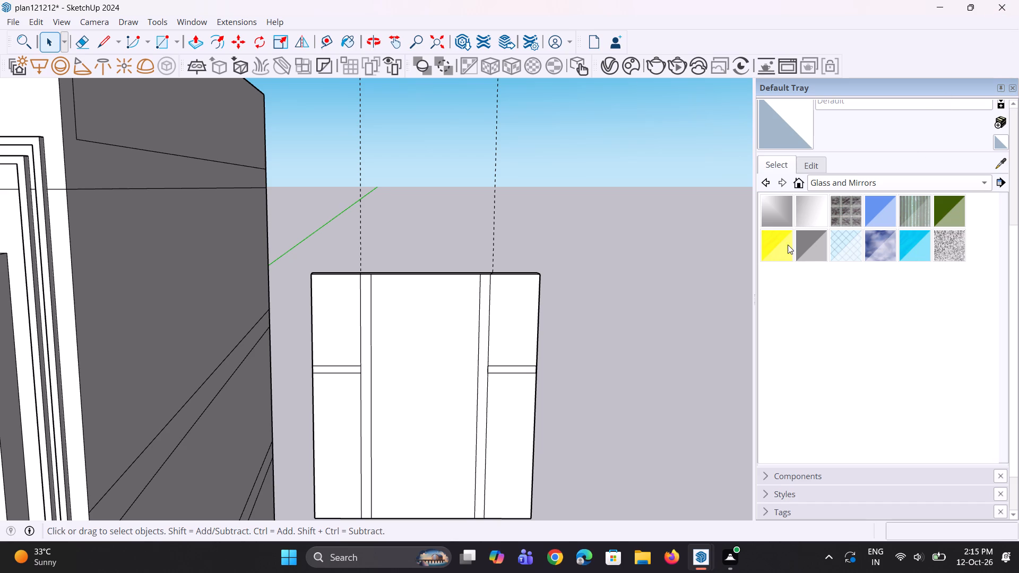
scroll(616, 207, "down", 4)
middle_click_drag(610, 265, 485, 344)
scroll(454, 376, "up", 8)
middle_click_drag(504, 379, 560, 370)
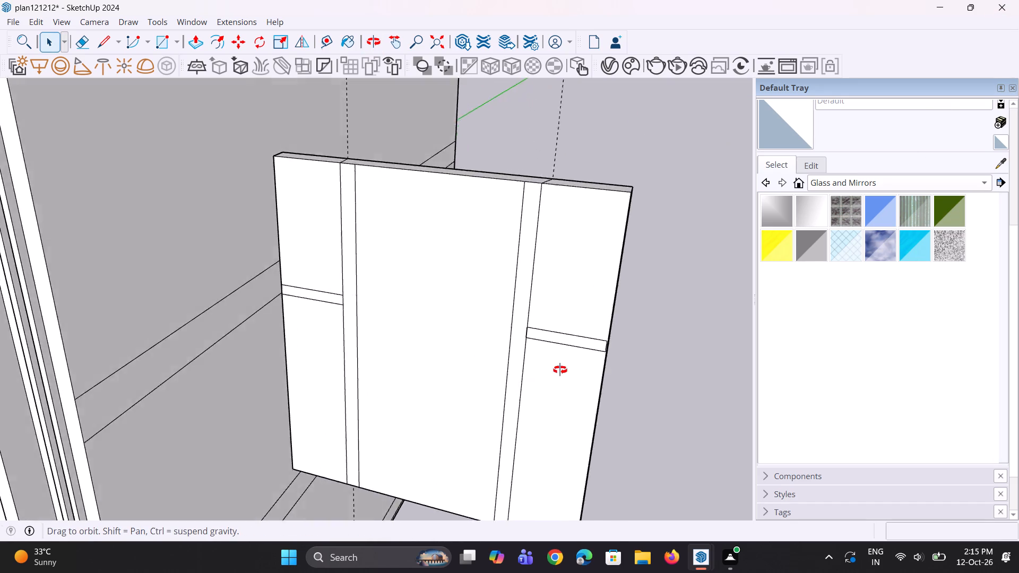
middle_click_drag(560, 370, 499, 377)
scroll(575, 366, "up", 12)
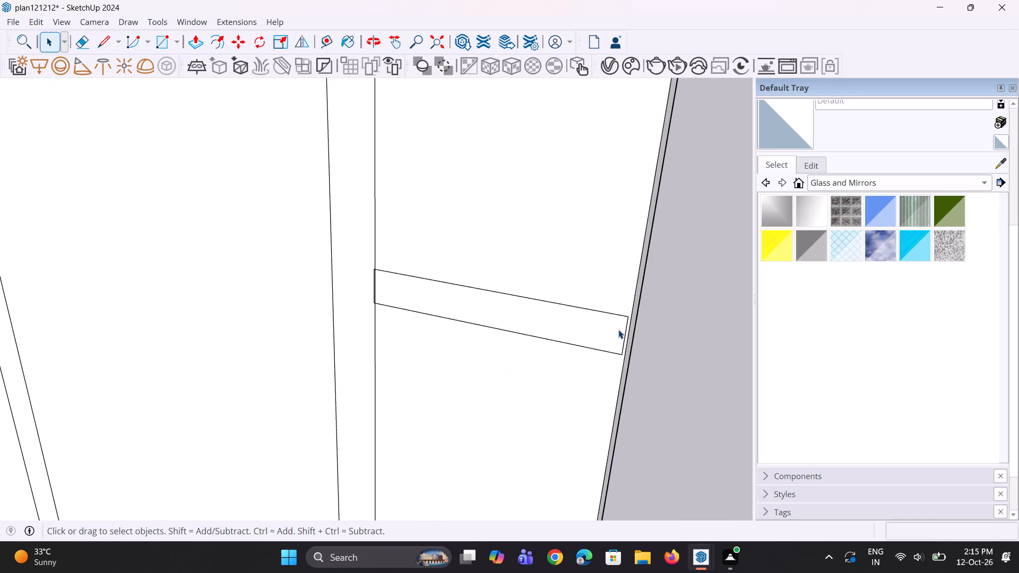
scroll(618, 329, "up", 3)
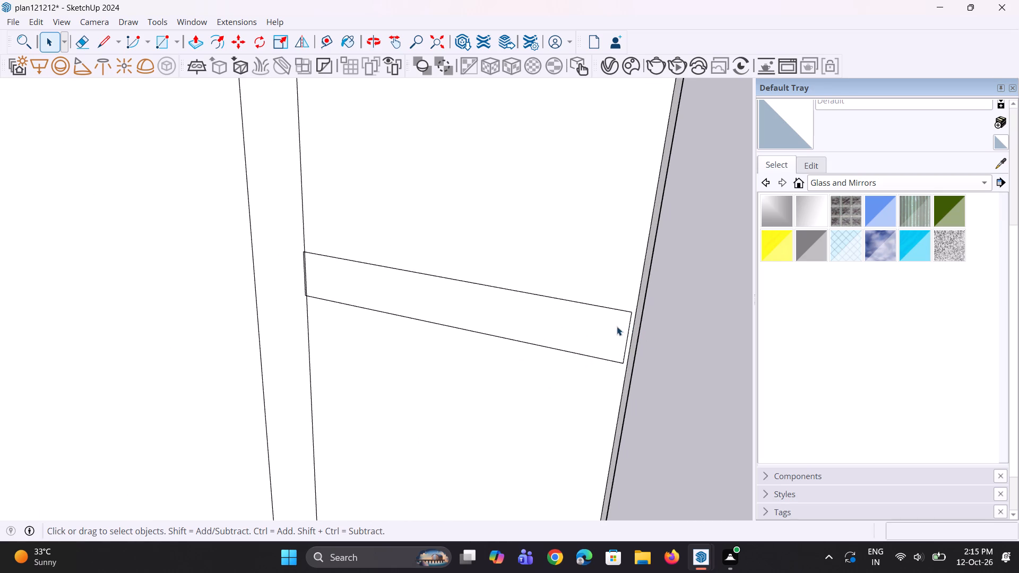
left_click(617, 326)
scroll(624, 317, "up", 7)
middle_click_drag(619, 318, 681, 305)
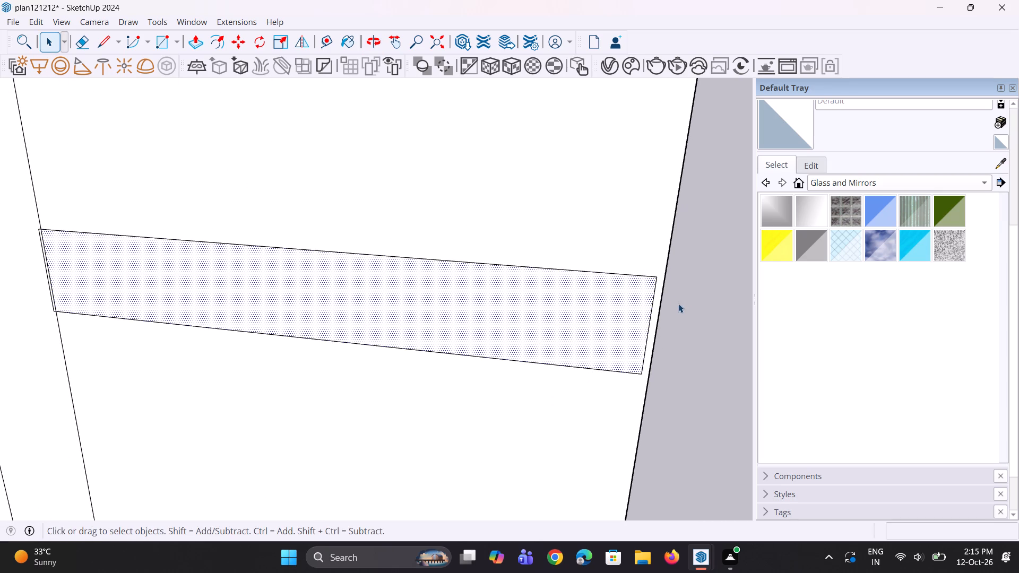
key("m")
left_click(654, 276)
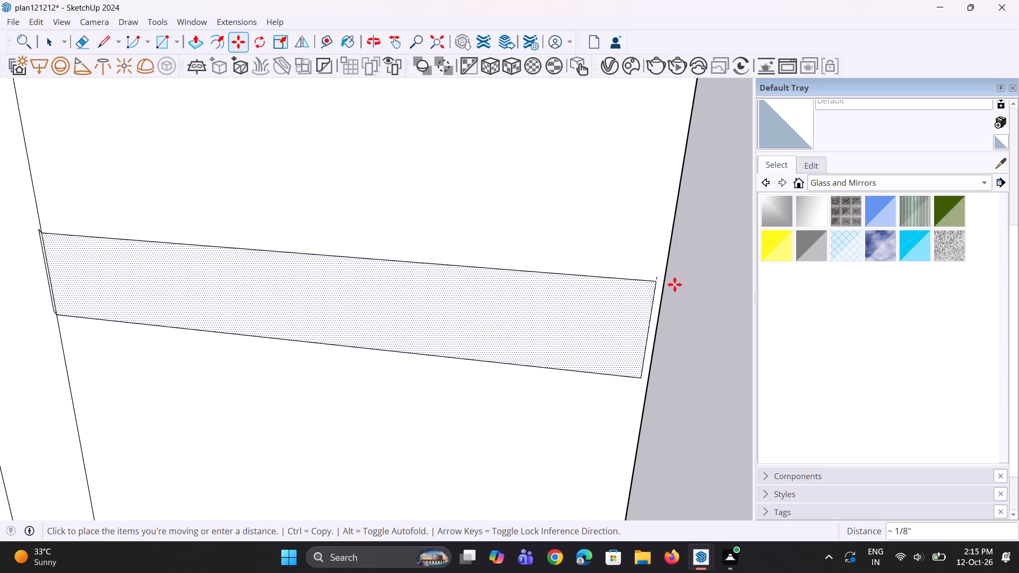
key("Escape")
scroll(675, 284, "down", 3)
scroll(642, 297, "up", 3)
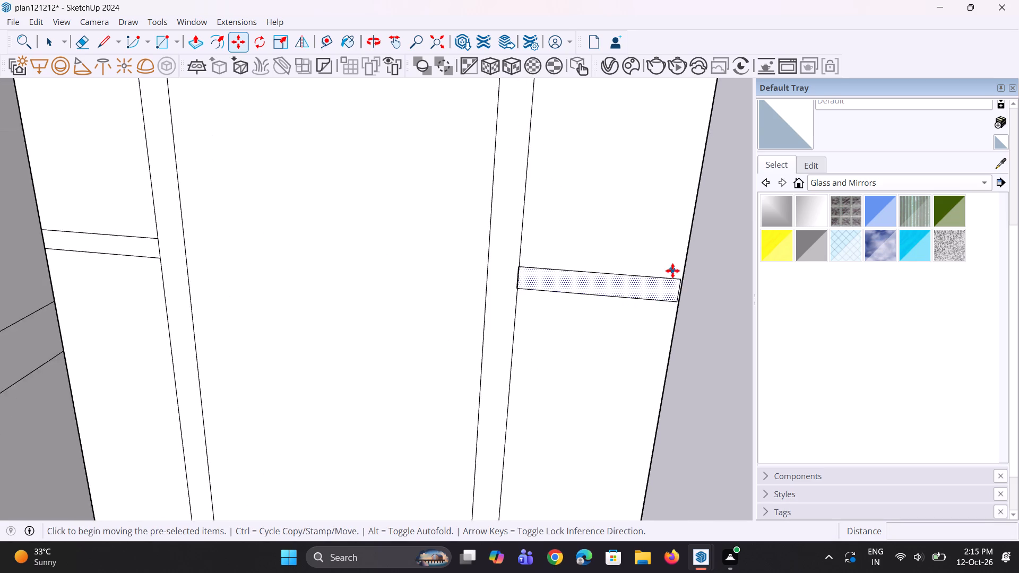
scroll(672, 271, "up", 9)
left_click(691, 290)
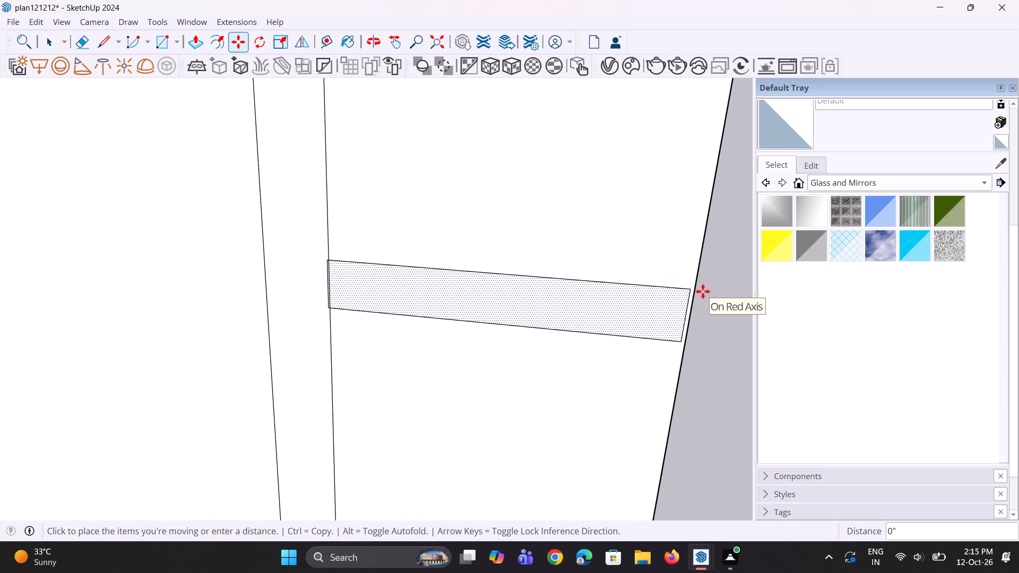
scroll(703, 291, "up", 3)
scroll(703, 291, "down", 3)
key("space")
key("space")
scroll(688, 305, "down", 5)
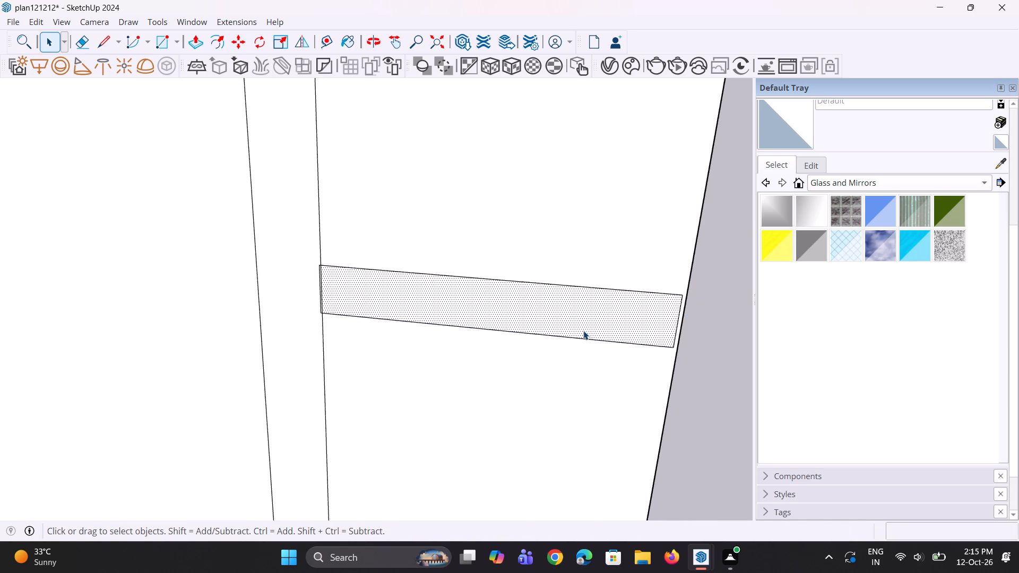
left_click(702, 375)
Move the inner end edge of the right section's rail outward onto the right vertical mullion's edge line.
scroll(634, 332, "down", 4)
middle_click_drag(580, 377, 590, 357)
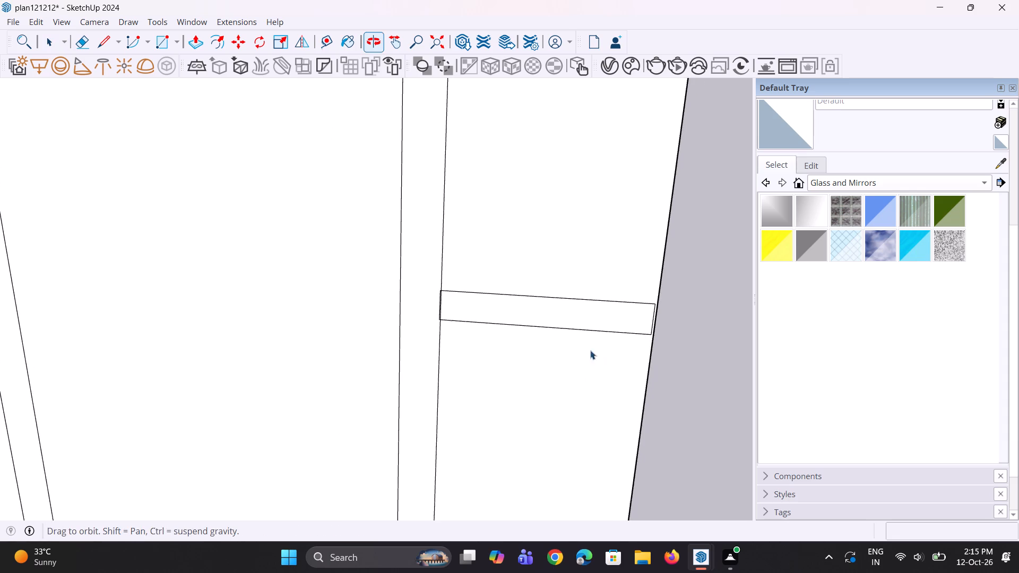
scroll(436, 297, "up", 17)
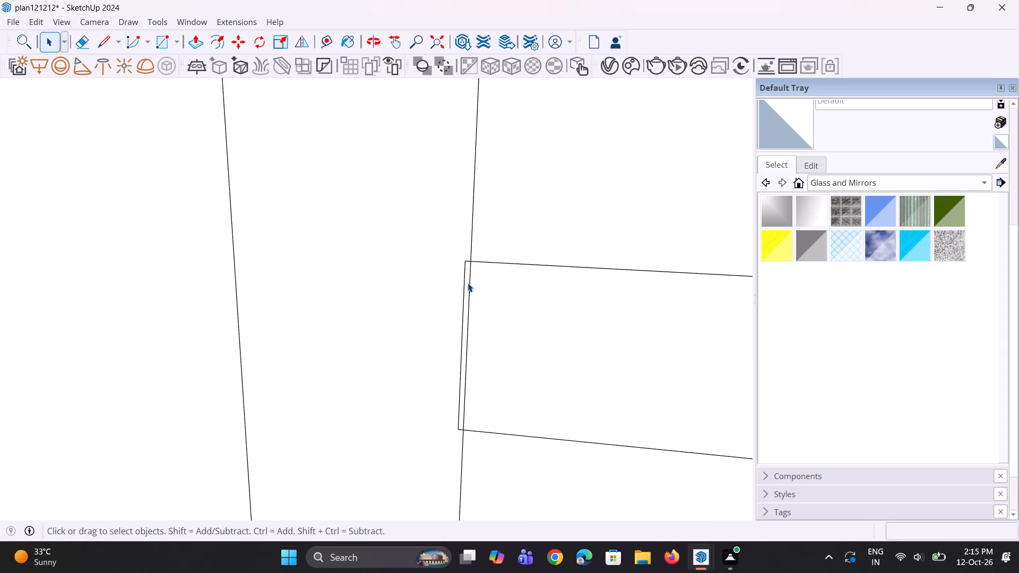
left_click(464, 283)
scroll(472, 261, "up", 2)
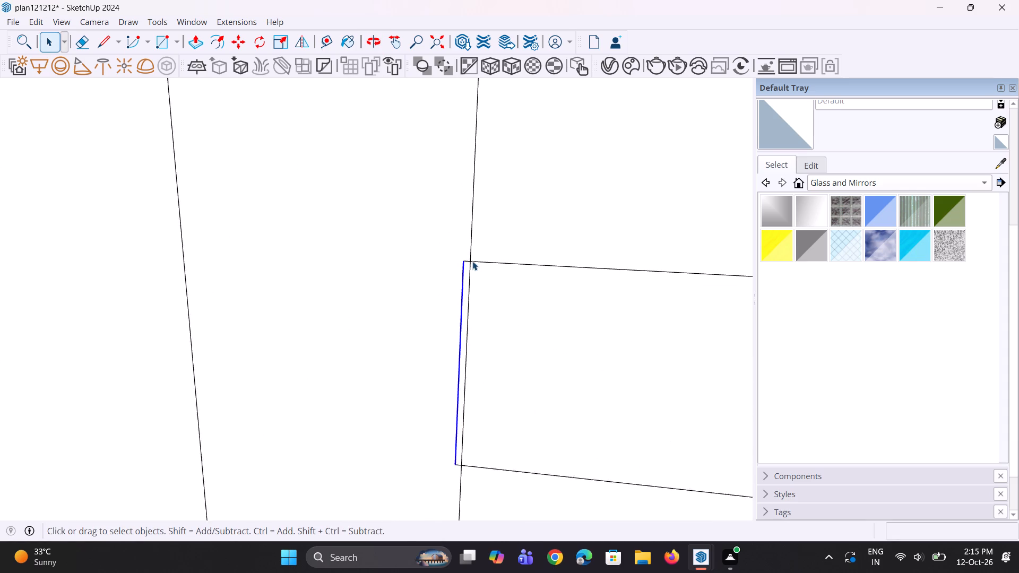
scroll(472, 261, "up", 1)
key("m")
left_click(462, 263)
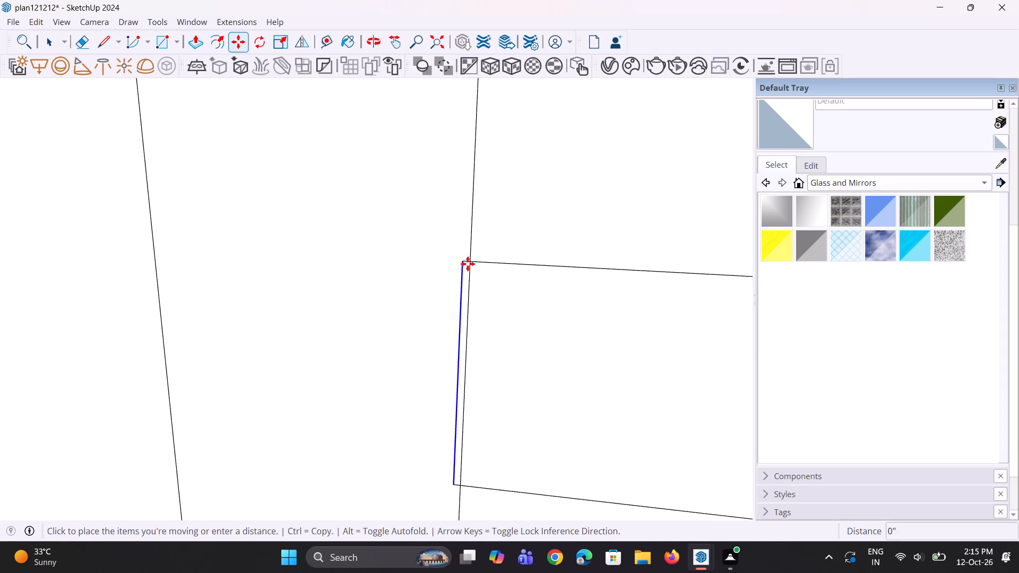
left_click(472, 264)
scroll(398, 275, "down", 20)
scroll(398, 275, "down", 2)
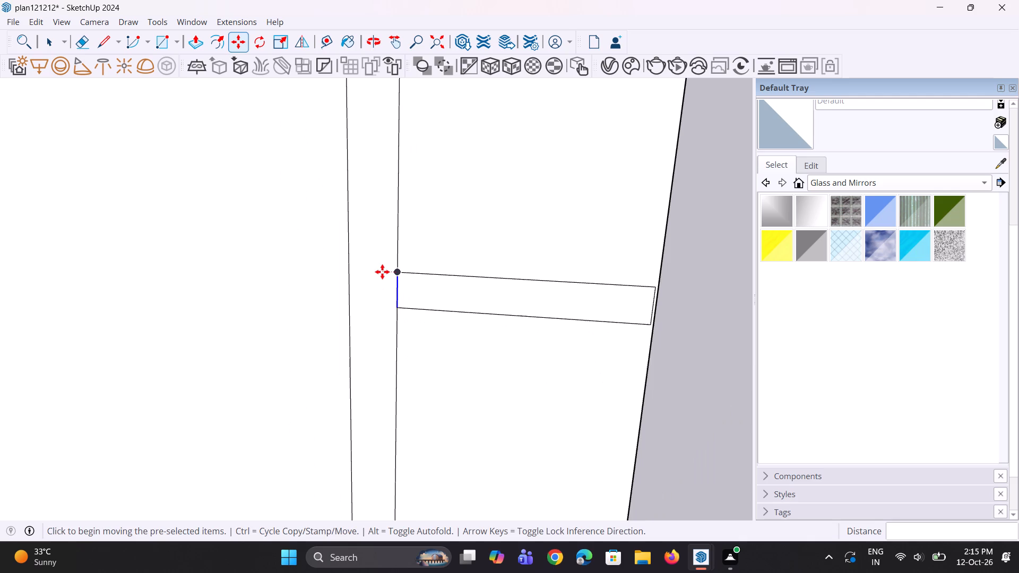
key("space")
key("space")
left_click(679, 370)
Move the outer end edge of the right section's rail about 3/16" outward onto the panel's outer edge.
scroll(656, 280, "up", 10)
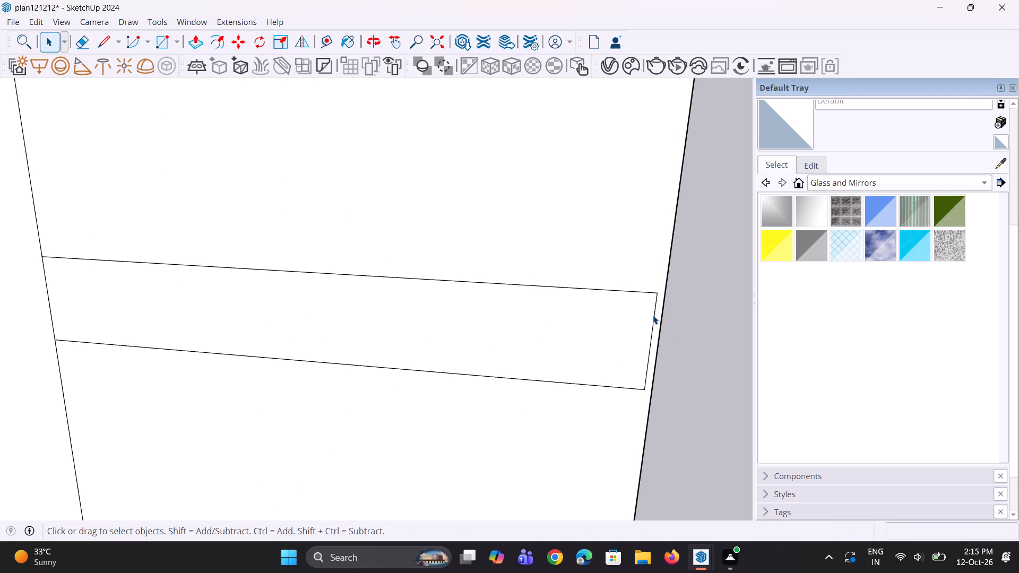
left_click(653, 315)
scroll(653, 315, "up", 3)
key("m")
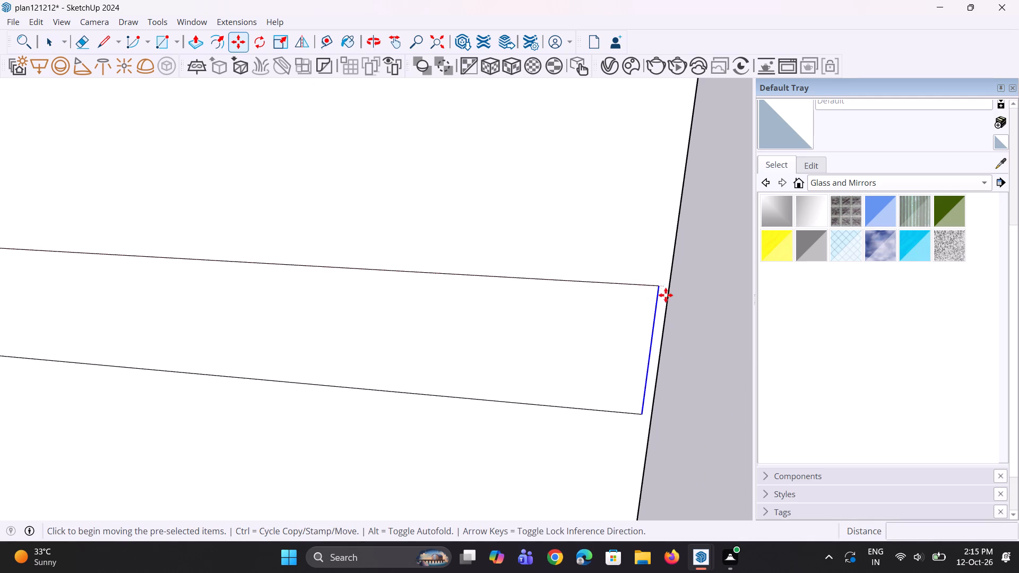
left_click(654, 283)
left_click(667, 284)
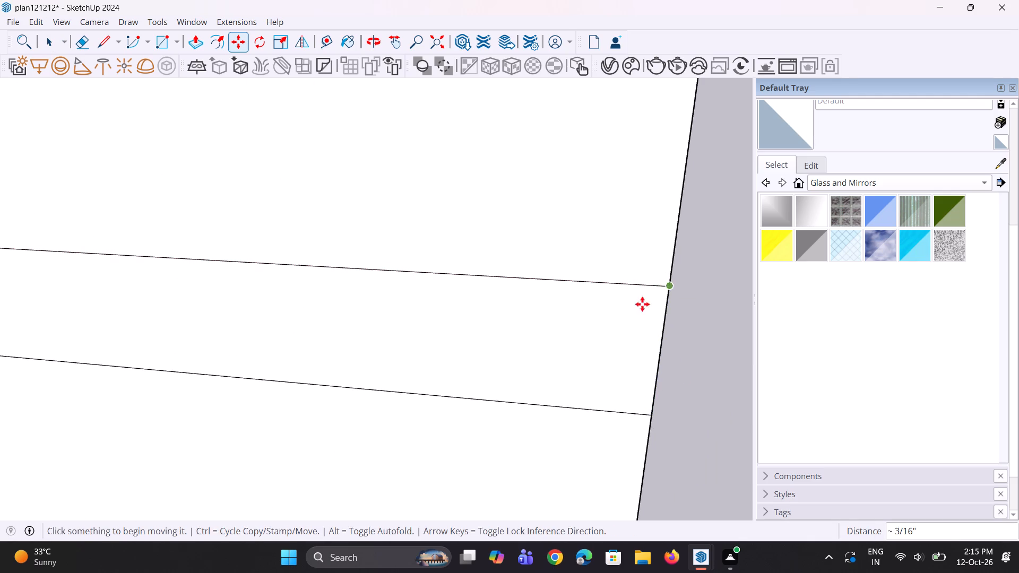
scroll(583, 335, "down", 5)
key("space")
key("space")
left_click(670, 369)
scroll(452, 374, "down", 6)
middle_click_drag(445, 361, 468, 314)
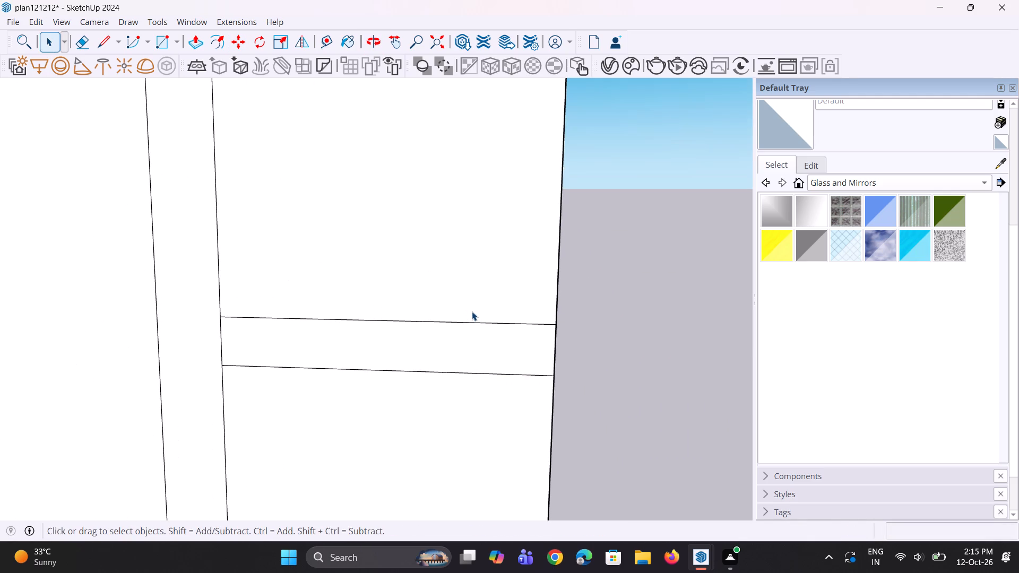
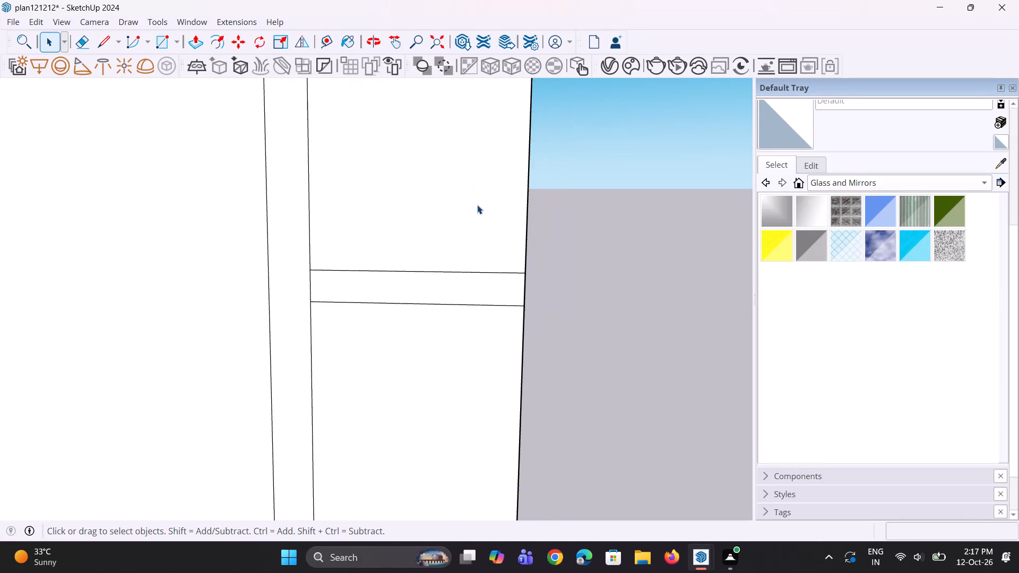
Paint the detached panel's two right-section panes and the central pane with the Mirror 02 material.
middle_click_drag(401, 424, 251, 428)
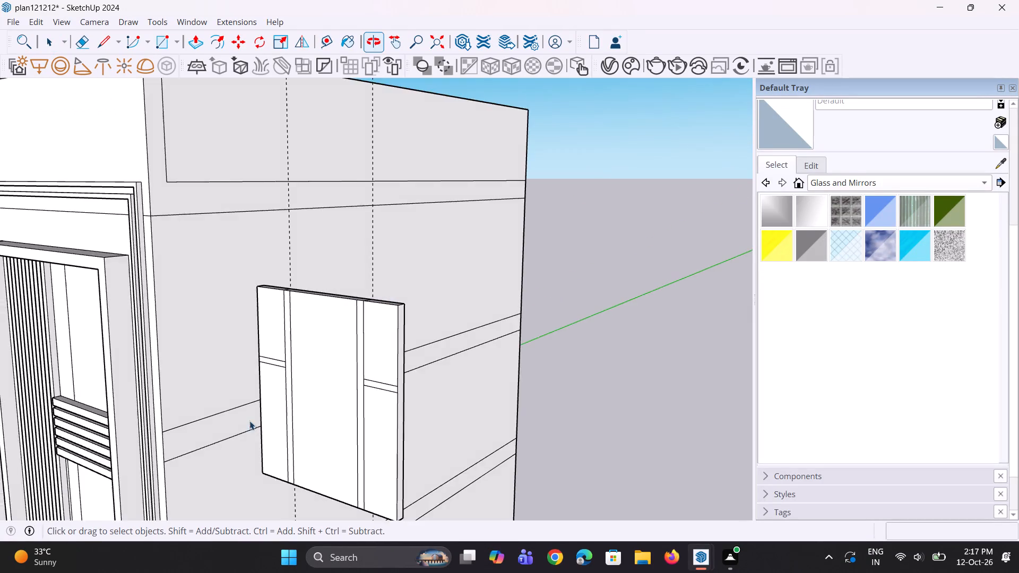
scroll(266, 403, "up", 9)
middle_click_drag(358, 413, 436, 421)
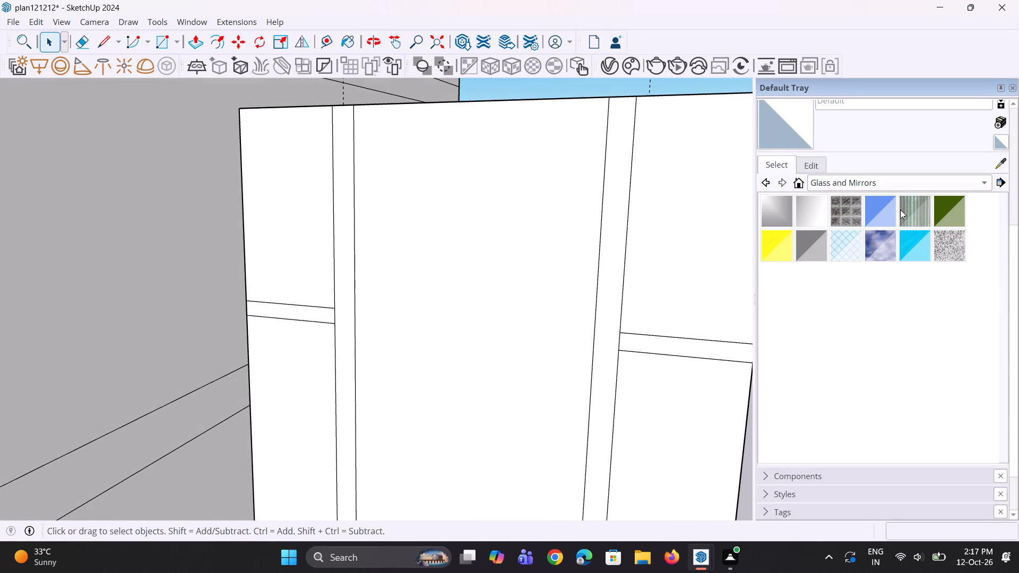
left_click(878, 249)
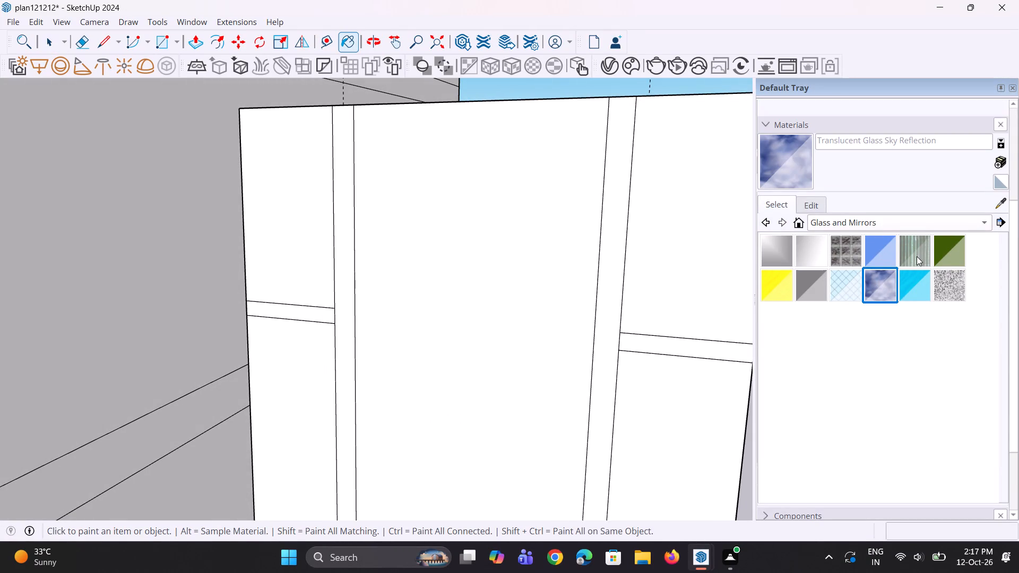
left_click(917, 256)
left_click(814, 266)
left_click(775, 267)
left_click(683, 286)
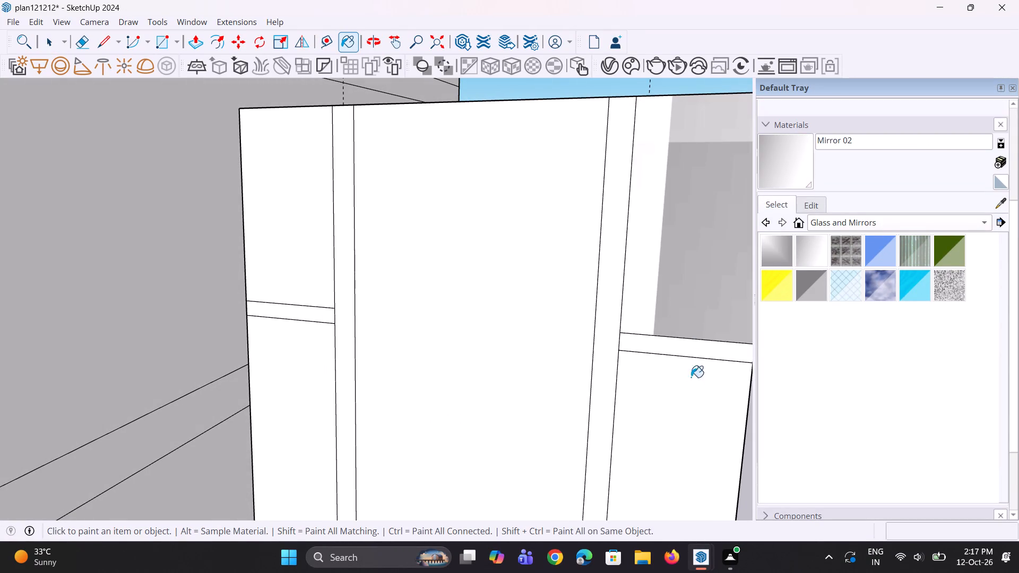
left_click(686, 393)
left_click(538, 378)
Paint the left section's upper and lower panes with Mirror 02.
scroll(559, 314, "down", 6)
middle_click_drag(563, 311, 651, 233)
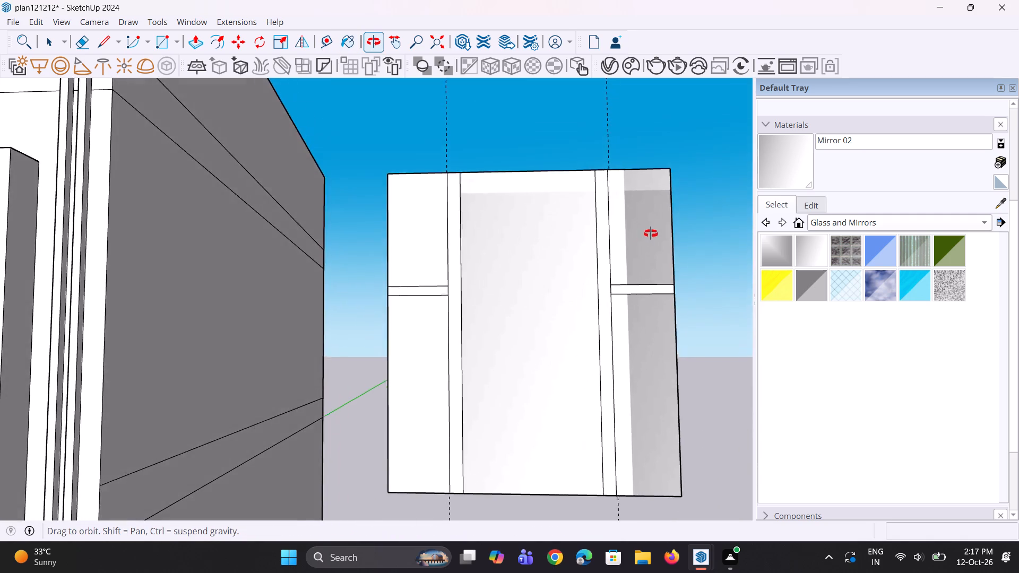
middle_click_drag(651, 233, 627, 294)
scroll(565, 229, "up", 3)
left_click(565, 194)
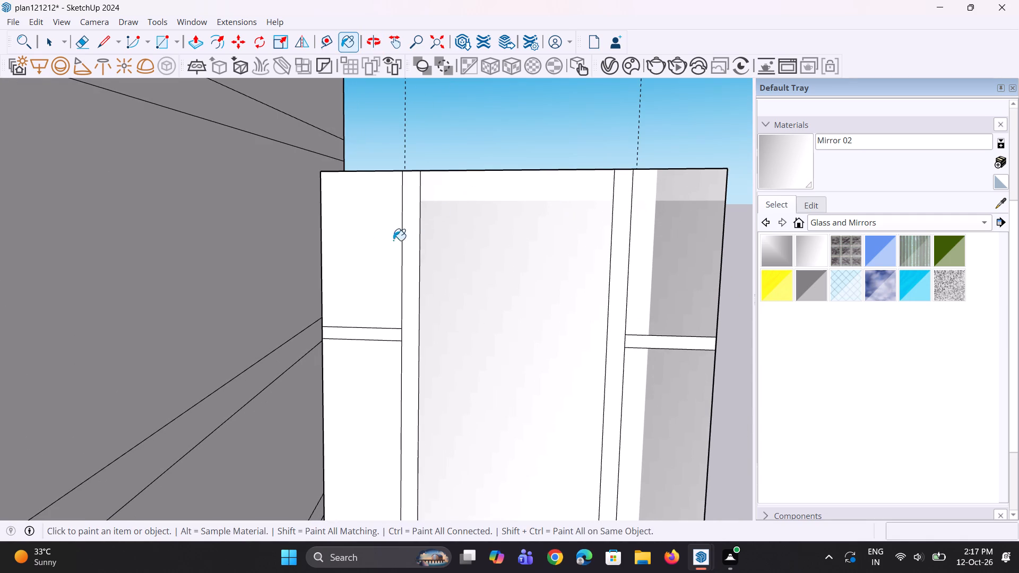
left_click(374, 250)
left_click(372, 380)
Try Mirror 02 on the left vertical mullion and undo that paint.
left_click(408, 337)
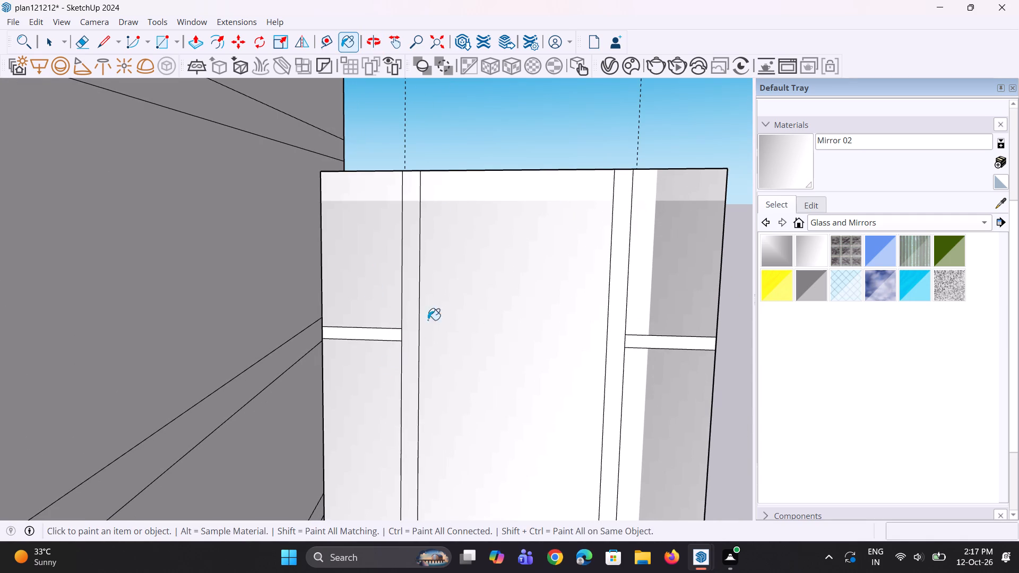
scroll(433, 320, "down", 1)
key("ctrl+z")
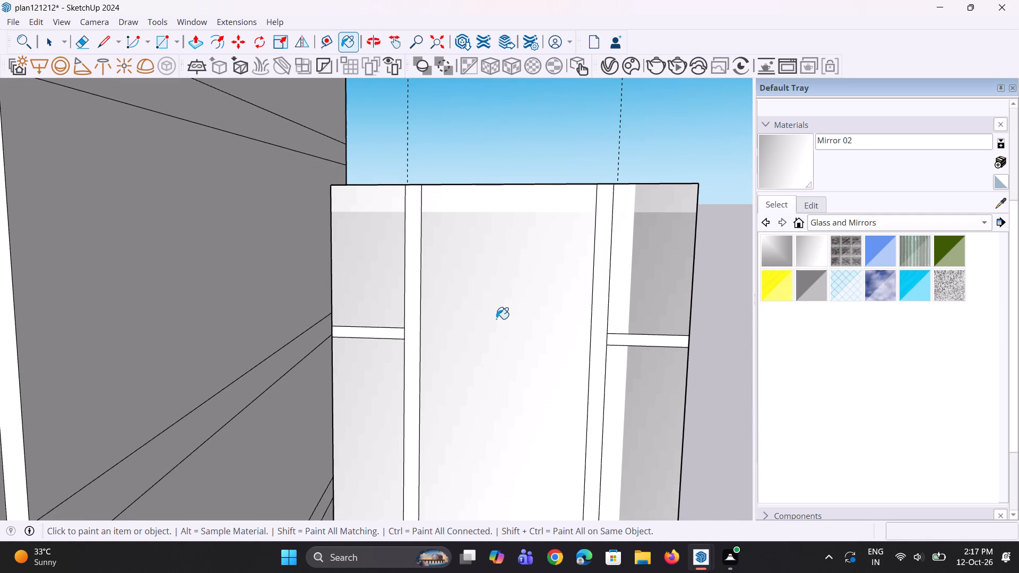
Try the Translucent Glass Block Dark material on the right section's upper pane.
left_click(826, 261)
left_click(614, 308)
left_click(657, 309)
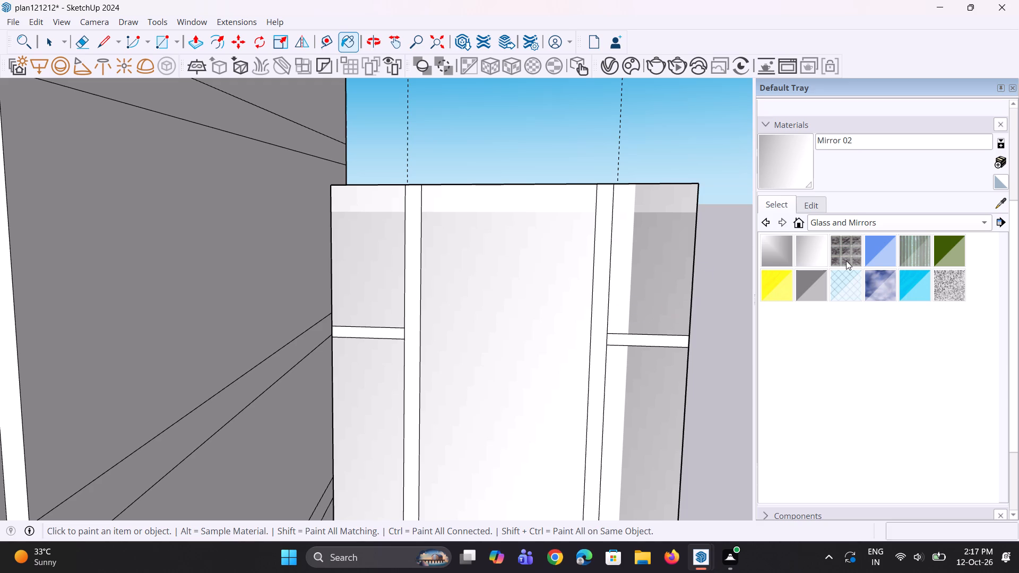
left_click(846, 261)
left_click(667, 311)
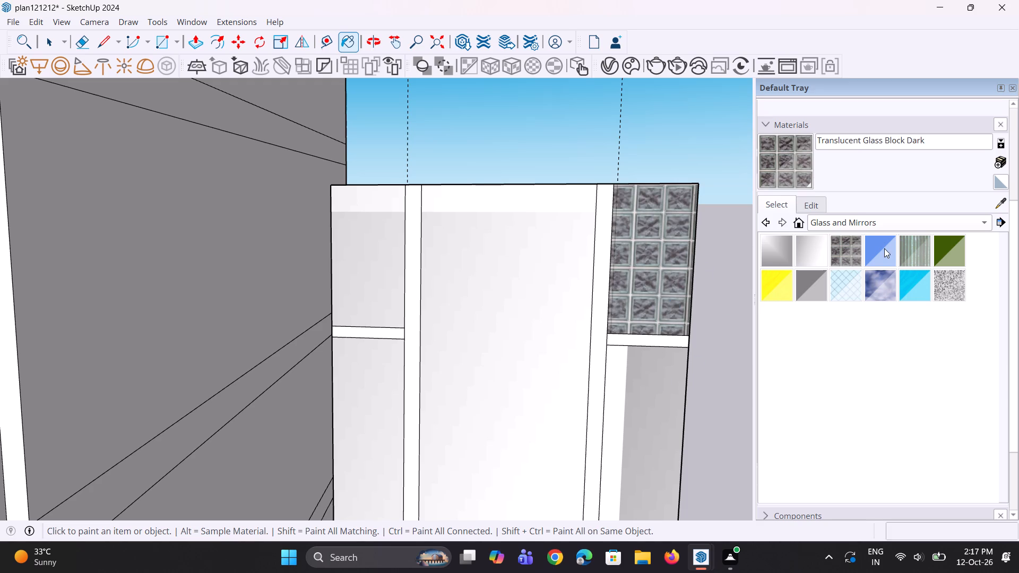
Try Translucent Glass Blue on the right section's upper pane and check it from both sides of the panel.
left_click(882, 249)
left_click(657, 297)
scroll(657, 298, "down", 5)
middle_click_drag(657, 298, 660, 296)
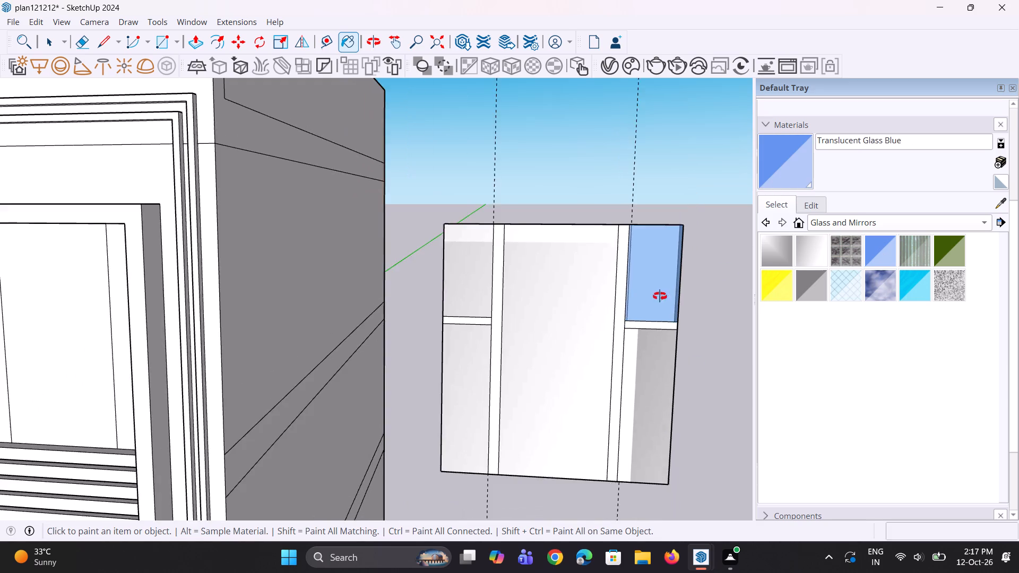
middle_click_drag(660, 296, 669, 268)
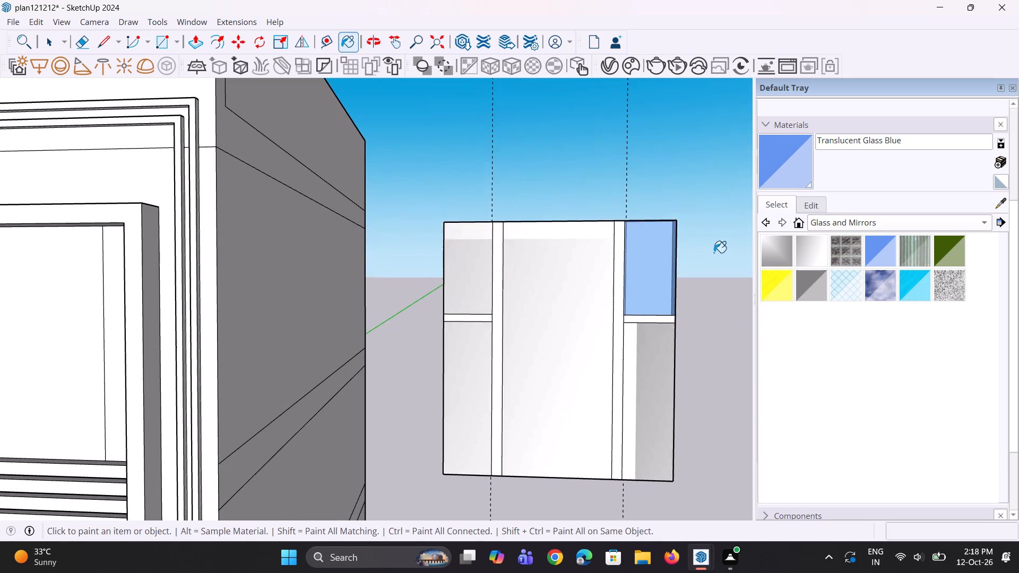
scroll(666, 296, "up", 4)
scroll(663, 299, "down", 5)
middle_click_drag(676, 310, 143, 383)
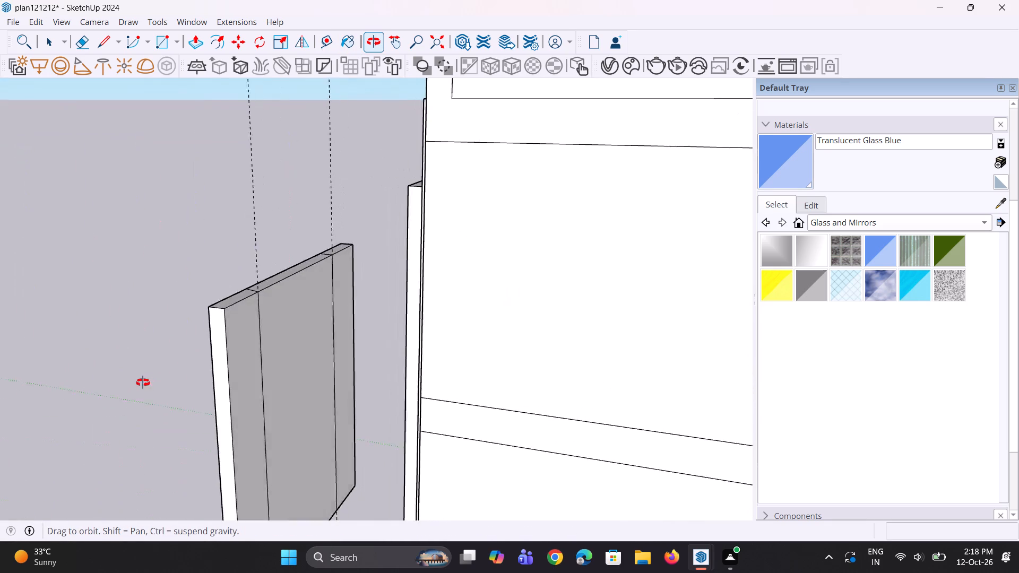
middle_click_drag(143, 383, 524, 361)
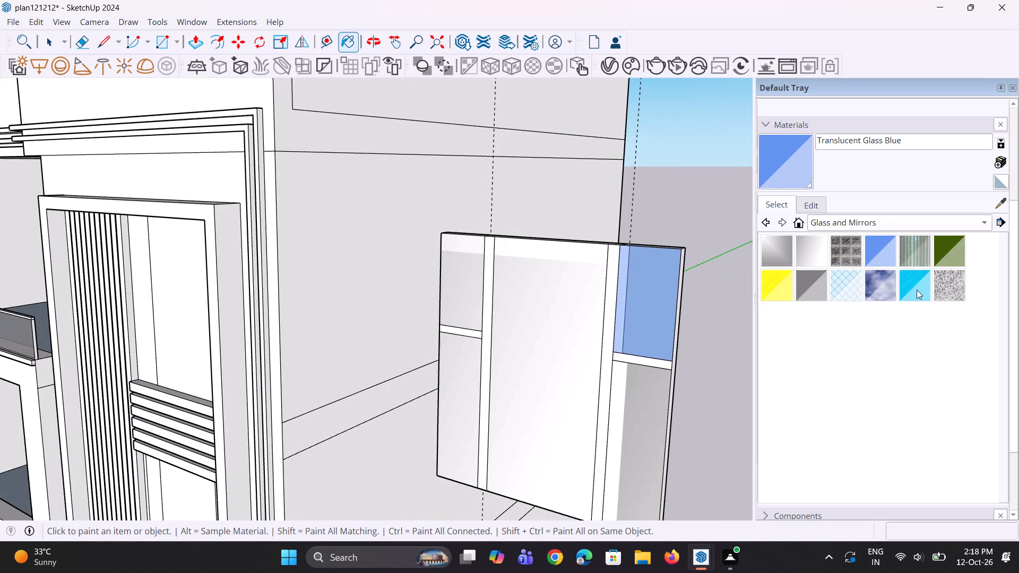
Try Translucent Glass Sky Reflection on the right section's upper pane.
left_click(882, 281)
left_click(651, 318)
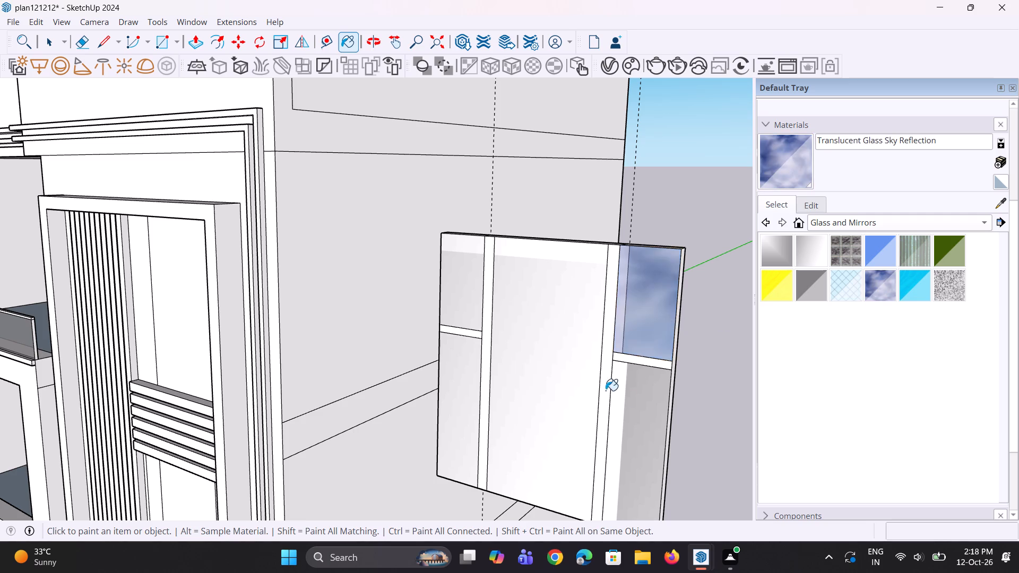
Examine the Sky Reflection glass on the panel close up and from a distance beside the building.
middle_click_drag(617, 396, 775, 384)
middle_click_drag(753, 375, 647, 348)
scroll(486, 361, "down", 5)
middle_click_drag(615, 393, 600, 324)
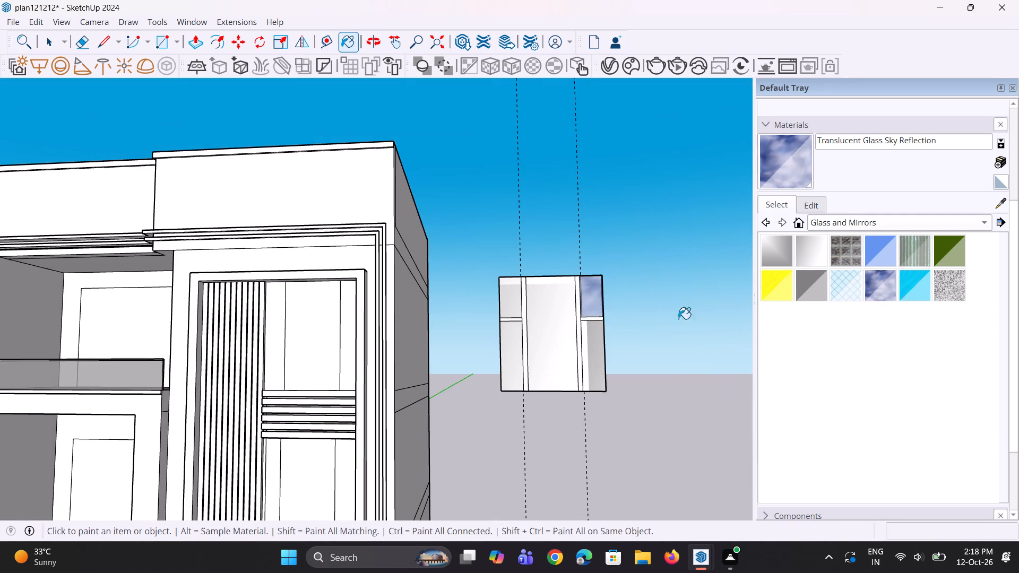
scroll(778, 317, "up", 3)
scroll(559, 330, "up", 6)
middle_click_drag(562, 330, 612, 388)
scroll(757, 389, "down", 2)
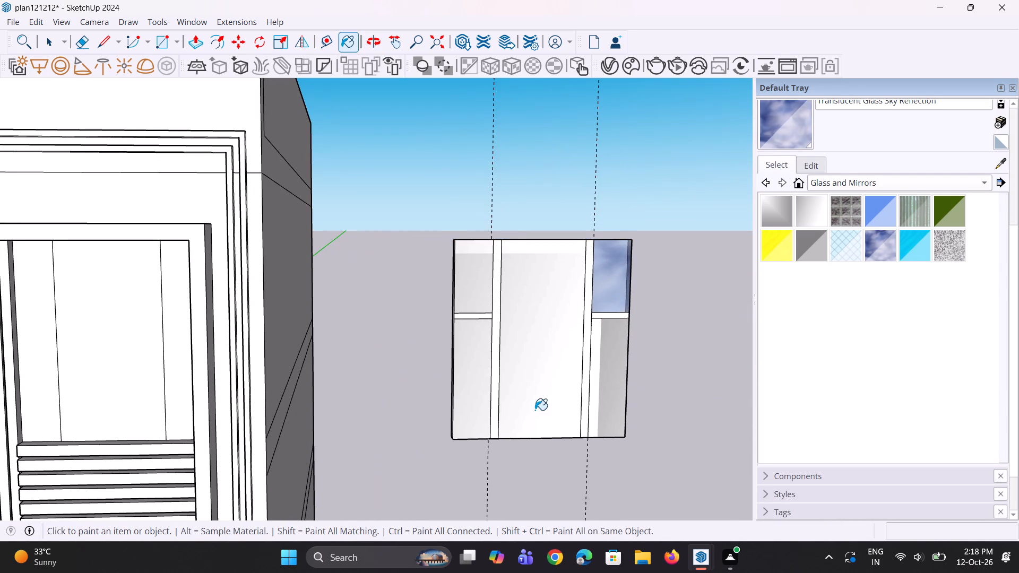
scroll(535, 410, "down", 4)
middle_click_drag(535, 410, 537, 448)
scroll(531, 446, "up", 4)
scroll(530, 411, "down", 5)
scroll(487, 415, "down", 5)
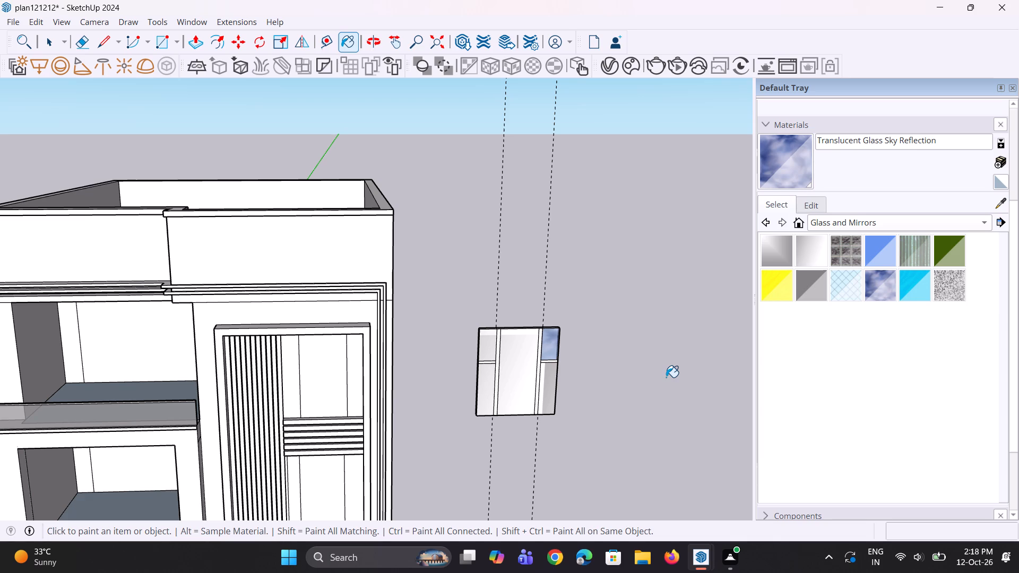
scroll(450, 268, "down", 6)
scroll(455, 375, "up", 5)
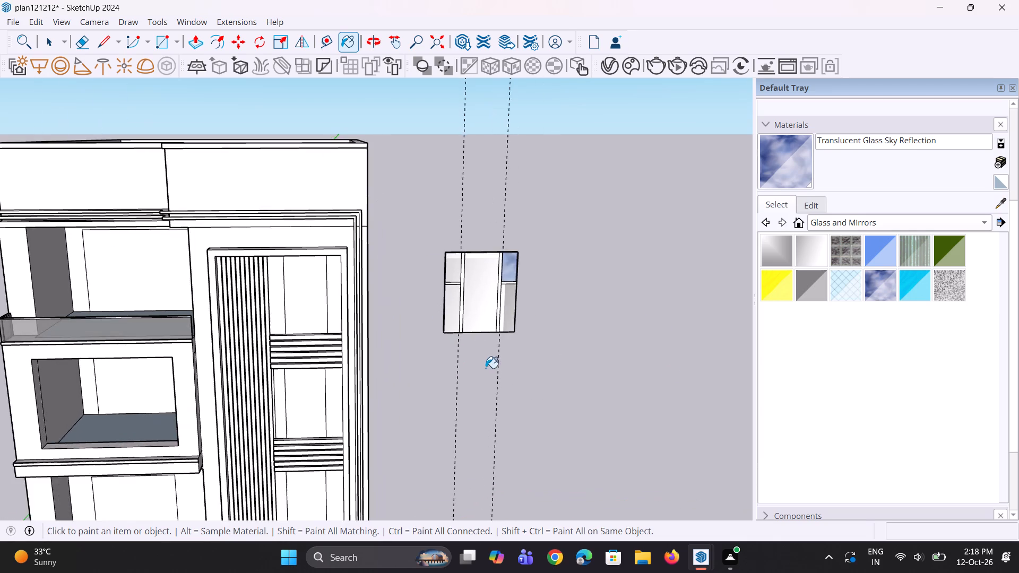
Paint the right section's upper and lower panes and the central pane with Translucent Glass Gray.
scroll(486, 368, "up", 3)
left_click(819, 288)
scroll(498, 242, "up", 3)
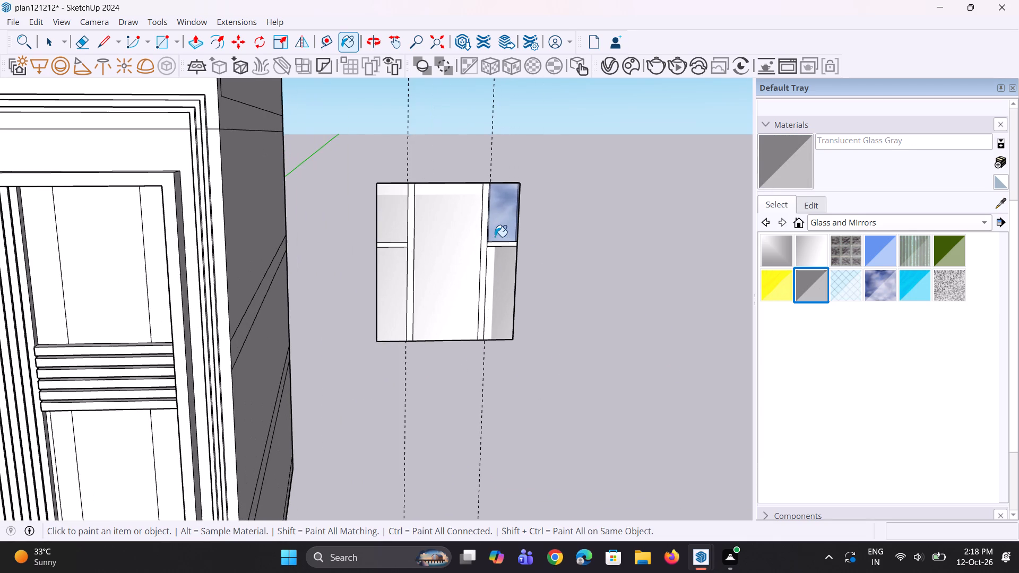
left_click(495, 237)
scroll(498, 288, "up", 3)
left_click(498, 288)
left_click(431, 299)
Paint the left section's lower and upper panes with Translucent Glass Gray.
middle_click_drag(487, 305, 776, 314)
scroll(466, 297, "up", 1)
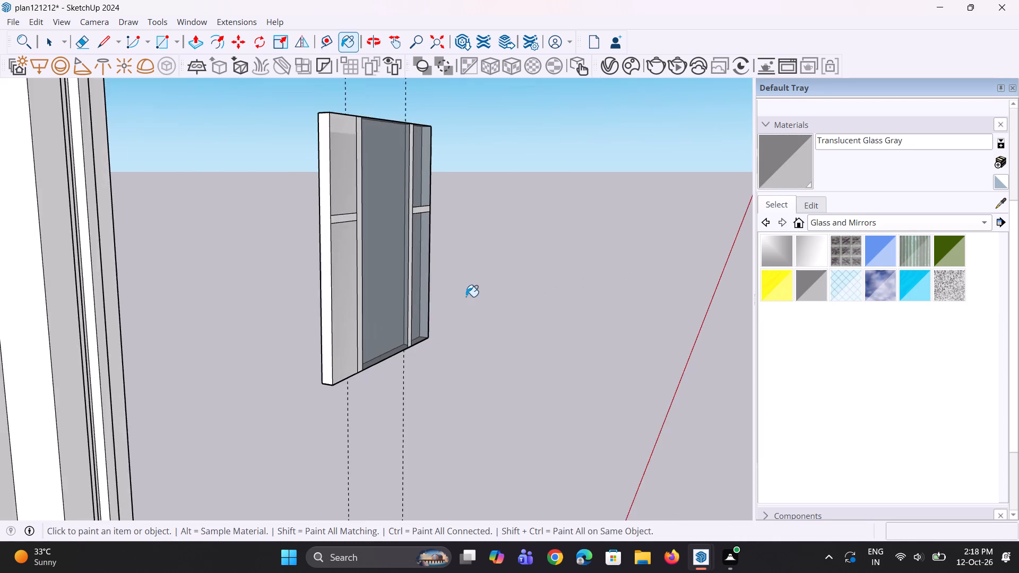
middle_click_drag(465, 299, 255, 293)
left_click(312, 293)
left_click(308, 181)
Paint the three sections of the panel's rear face with Translucent Glass Gray.
middle_click_drag(567, 352, 350, 382)
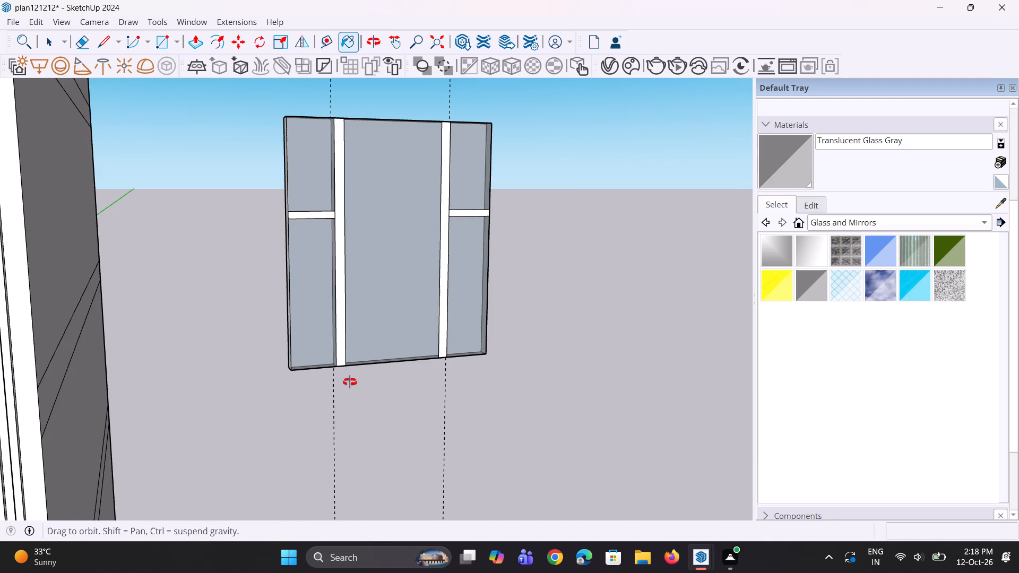
middle_click_drag(350, 382, 1, 390)
middle_click_drag(244, 548, 163, 550)
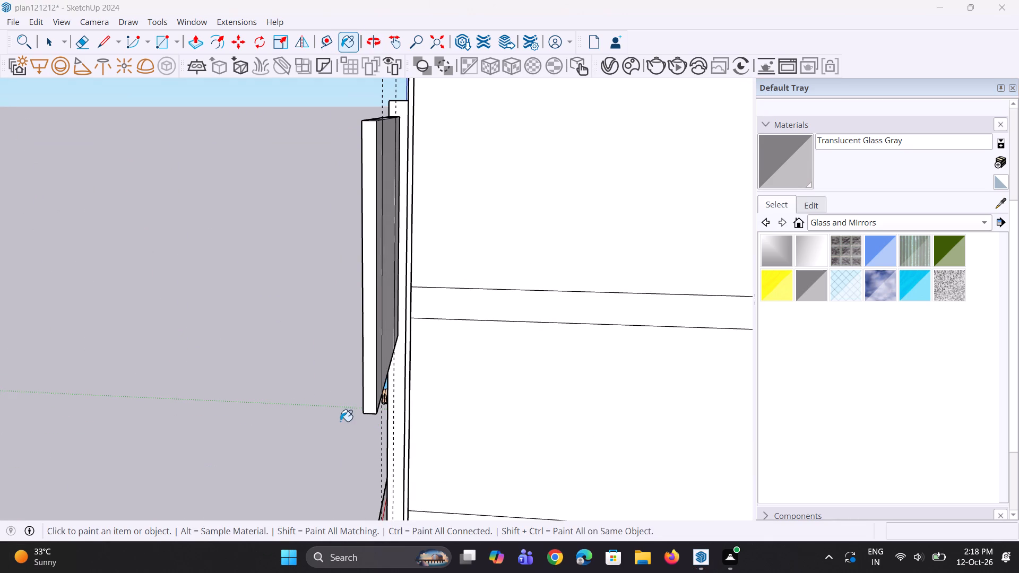
middle_click_drag(274, 431, 0, 418)
left_click(168, 324)
left_click(273, 307)
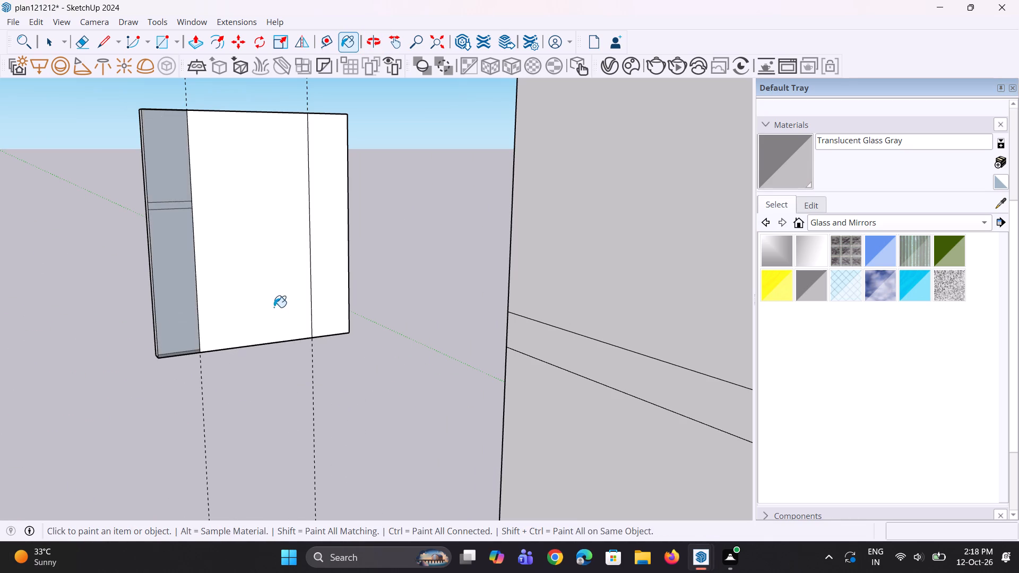
left_click(344, 290)
Examine the gray-glazed window panel and its white mullions and rails from several angles and distances.
middle_click_drag(313, 384, 856, 450)
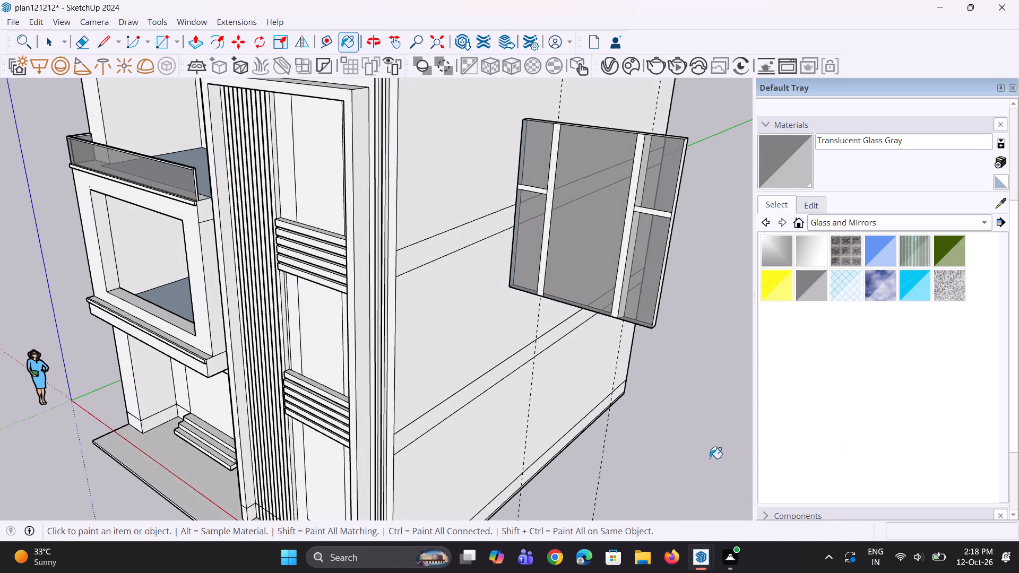
scroll(291, 257, "down", 6)
middle_click_drag(361, 275, 516, 234)
scroll(502, 171, "up", 8)
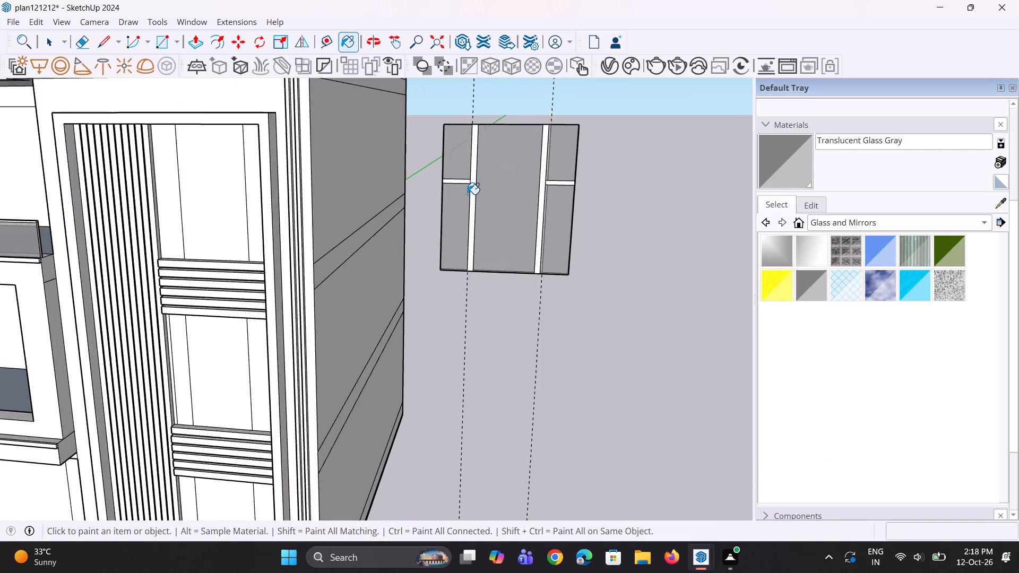
scroll(467, 194, "up", 2)
scroll(499, 331, "down", 5)
middle_click_drag(495, 333, 502, 277)
scroll(448, 216, "up", 6)
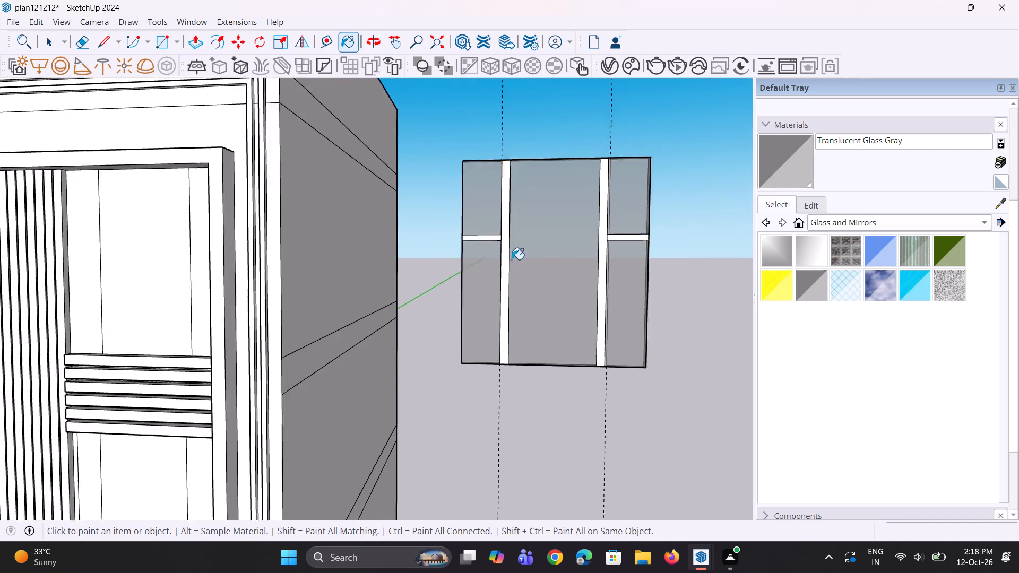
scroll(512, 259, "up", 4)
scroll(504, 321, "down", 5)
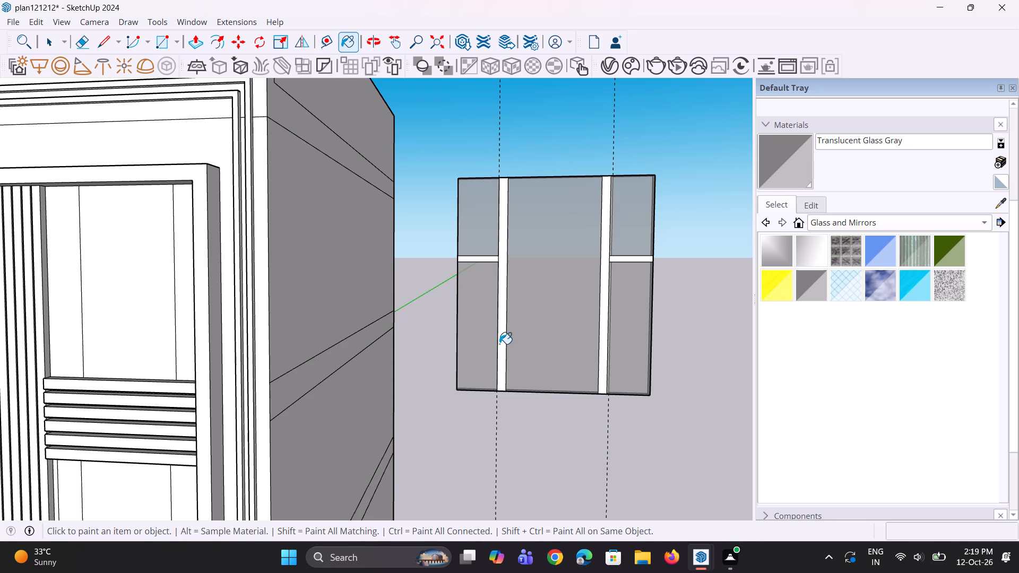
scroll(898, 350, "down", 4)
scroll(573, 359, "down", 4)
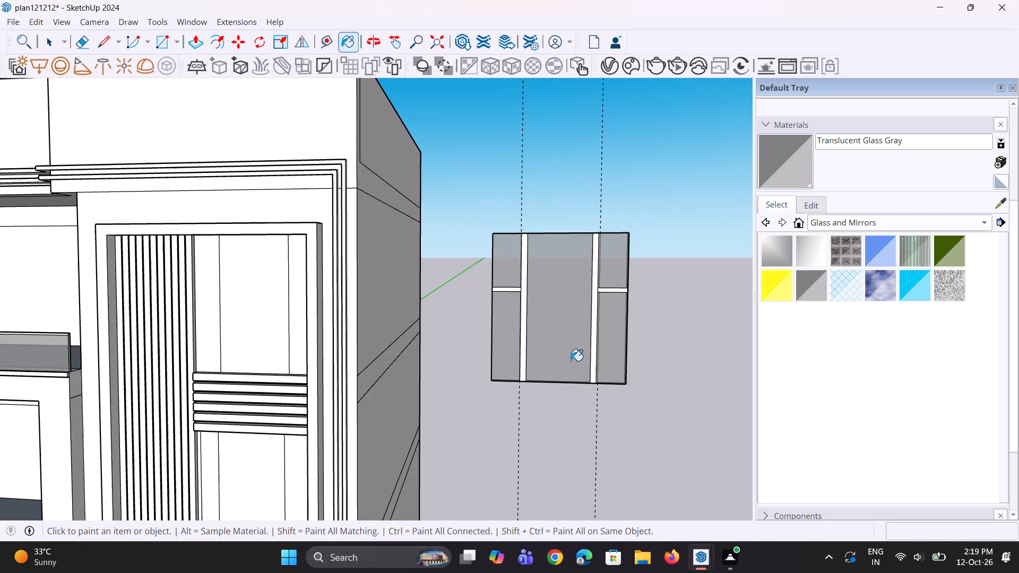
middle_click_drag(550, 414, 575, 434)
scroll(532, 405, "up", 1)
scroll(451, 383, "down", 5)
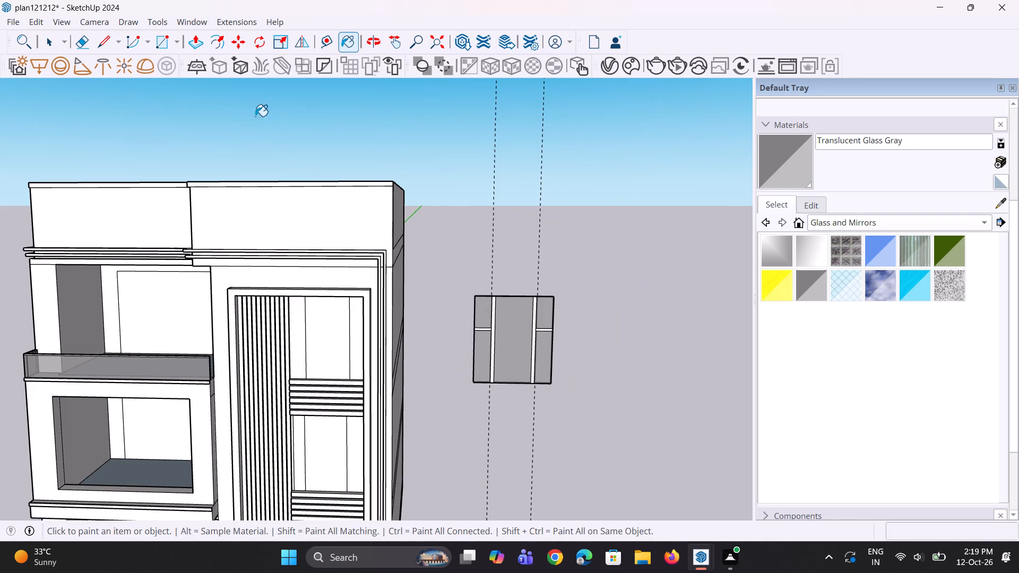
Delete all the guide lines in the model.
left_click(43, 29)
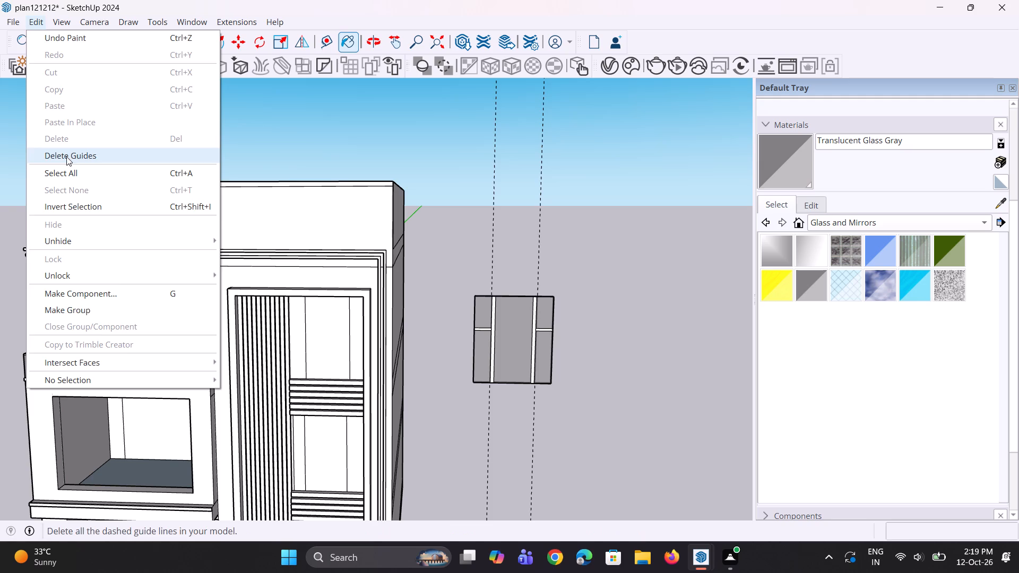
left_click(66, 157)
Examine the whole building's front together with the detached window panel.
scroll(793, 557, "down", 3)
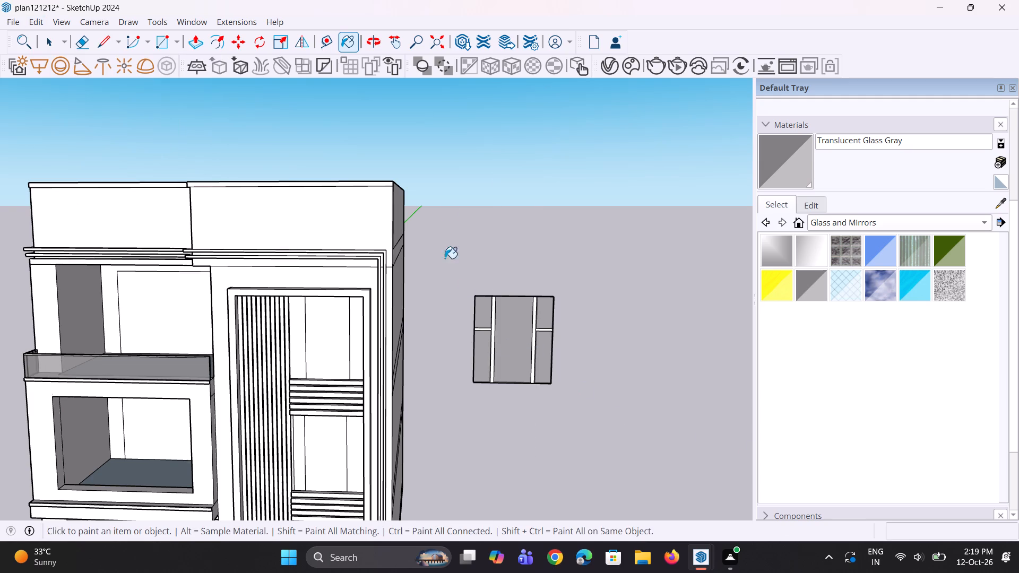
scroll(444, 219, "down", 4)
scroll(434, 345, "up", 3)
middle_click_drag(433, 365, 455, 413)
scroll(458, 372, "up", 1)
scroll(458, 364, "down", 8)
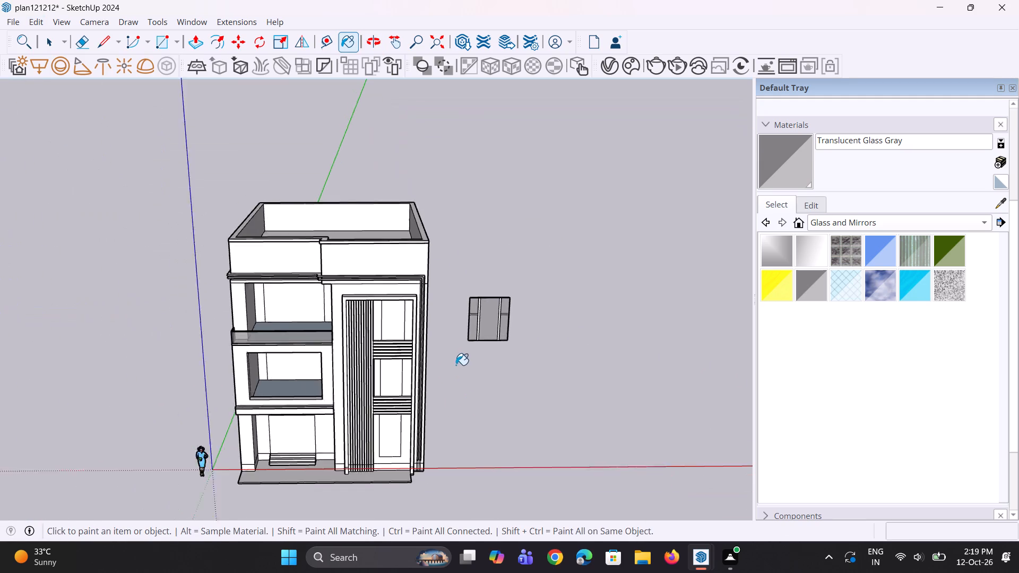
scroll(456, 365, "down", 1)
middle_click_drag(455, 412, 480, 375)
scroll(480, 373, "up", 4)
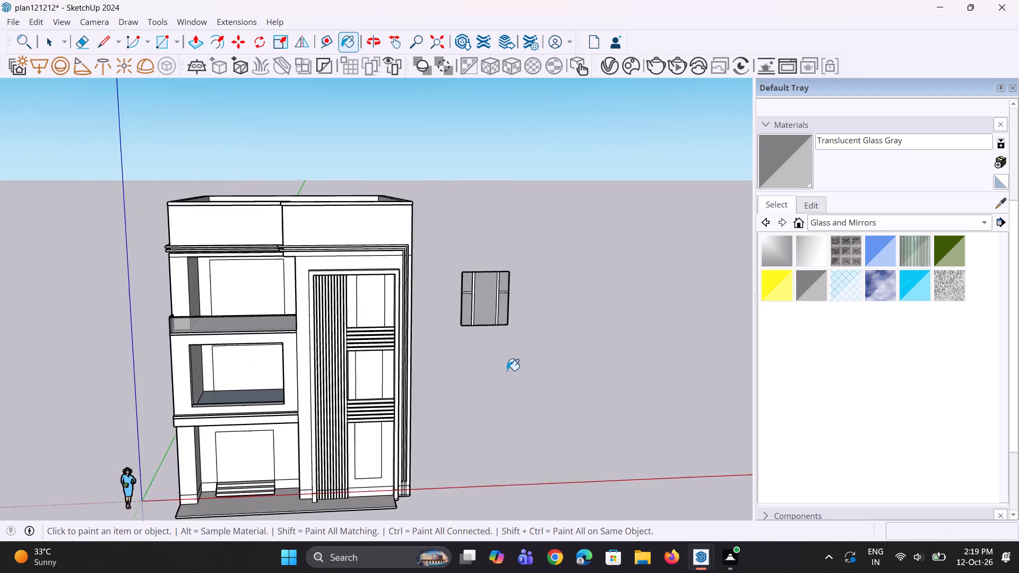
Paint the detached window panel's two vertical mullions and two short horizontal rails with Color M08 from the Colors collection.
scroll(507, 370, "up", 4)
middle_click_drag(506, 361, 474, 318)
scroll(478, 257, "up", 5)
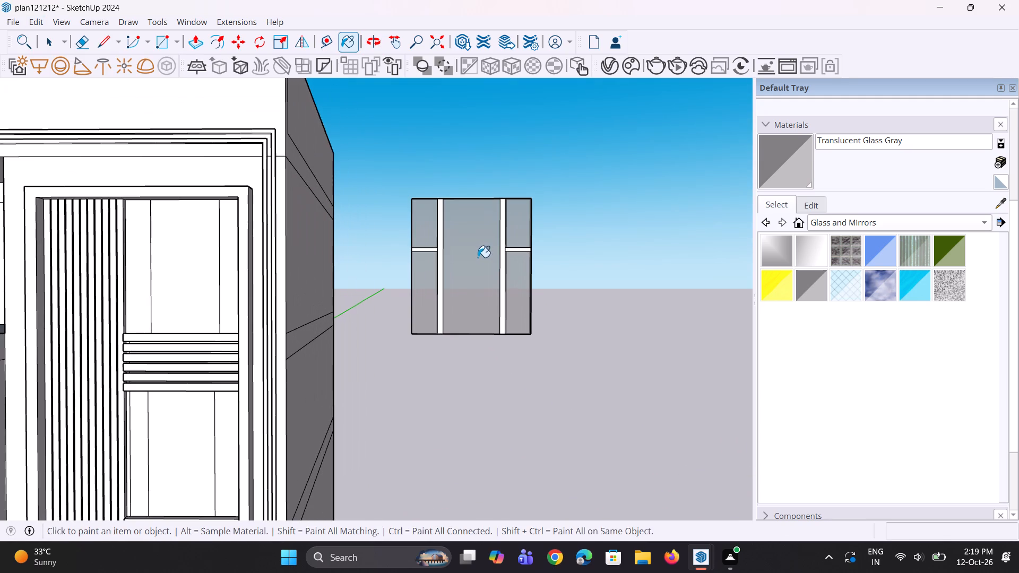
key("space")
key("space")
scroll(502, 354, "down", 5)
middle_click_drag(517, 347, 526, 429)
scroll(608, 471, "up", 1)
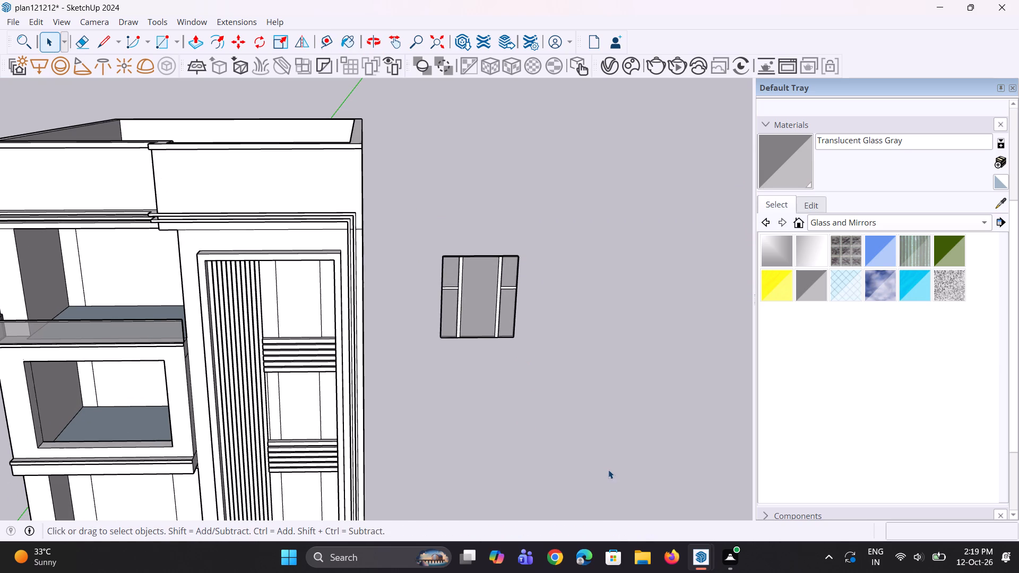
left_click(873, 223)
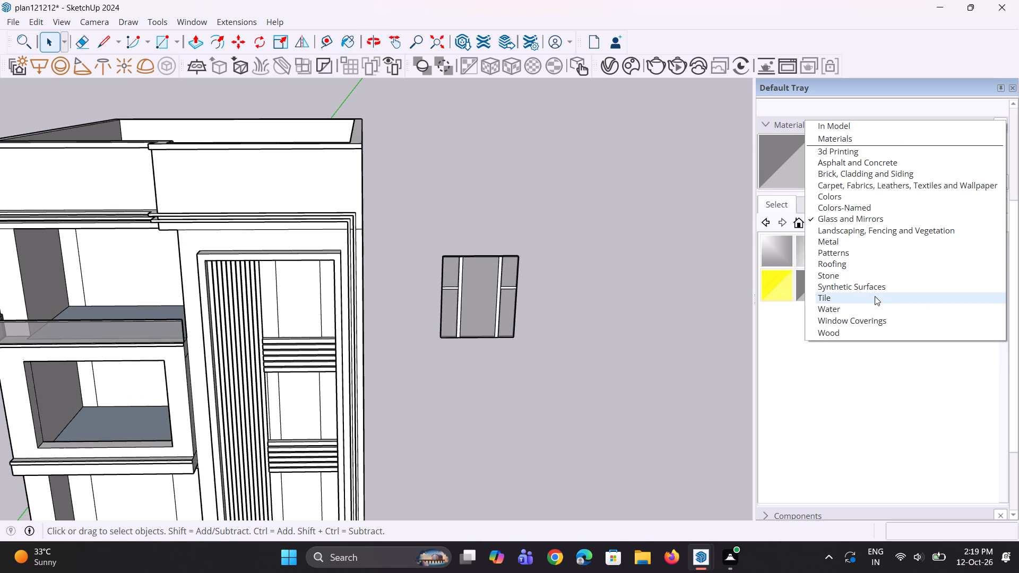
left_click(884, 201)
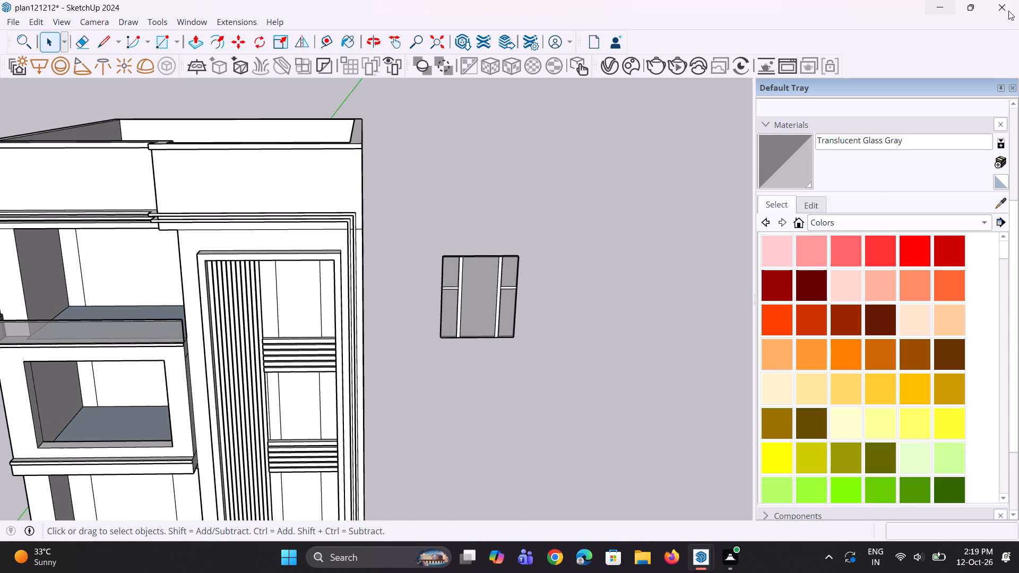
scroll(872, 325, "down", 16)
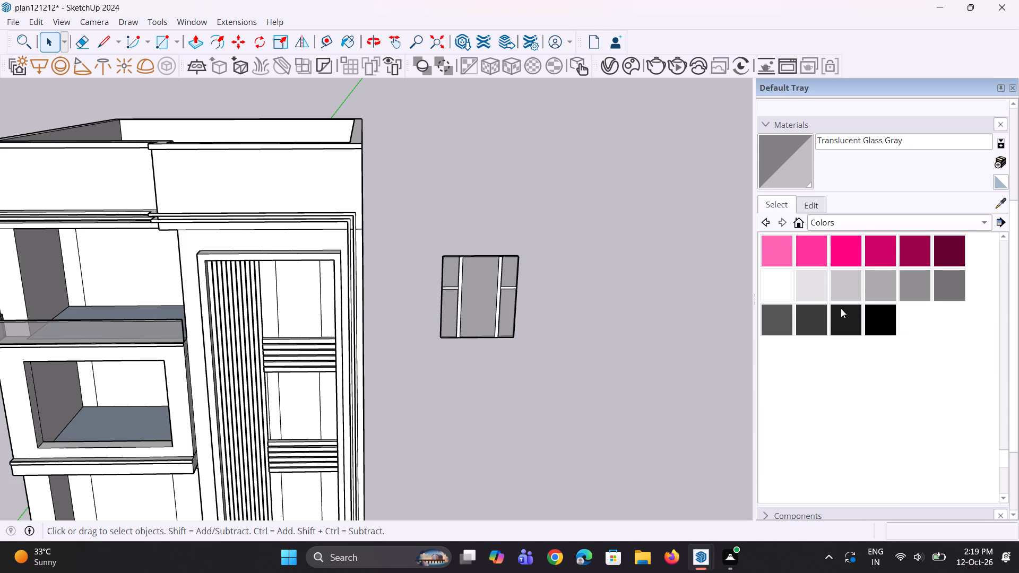
left_click(849, 313)
scroll(515, 304, "up", 14)
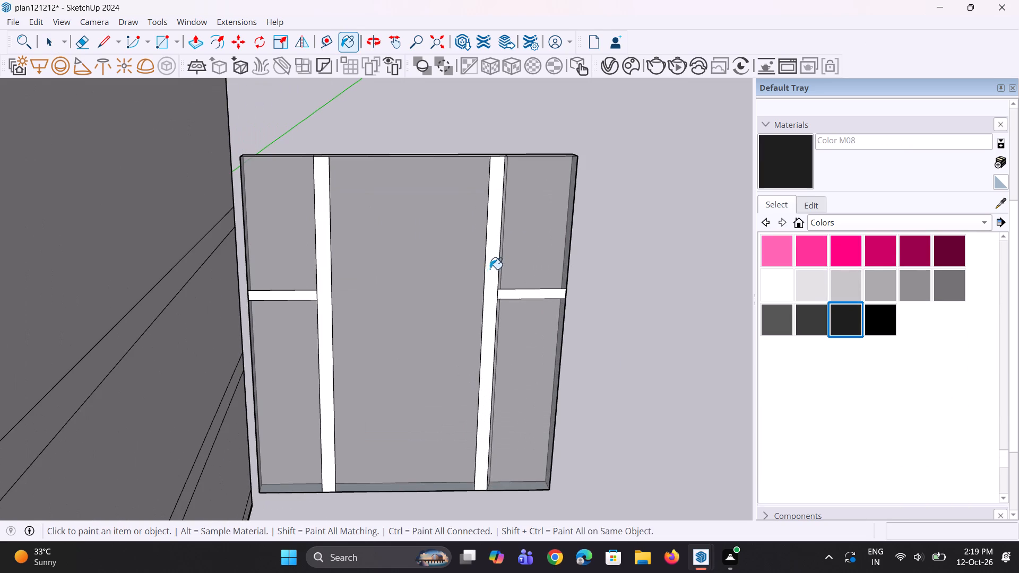
left_click(494, 266)
left_click(507, 296)
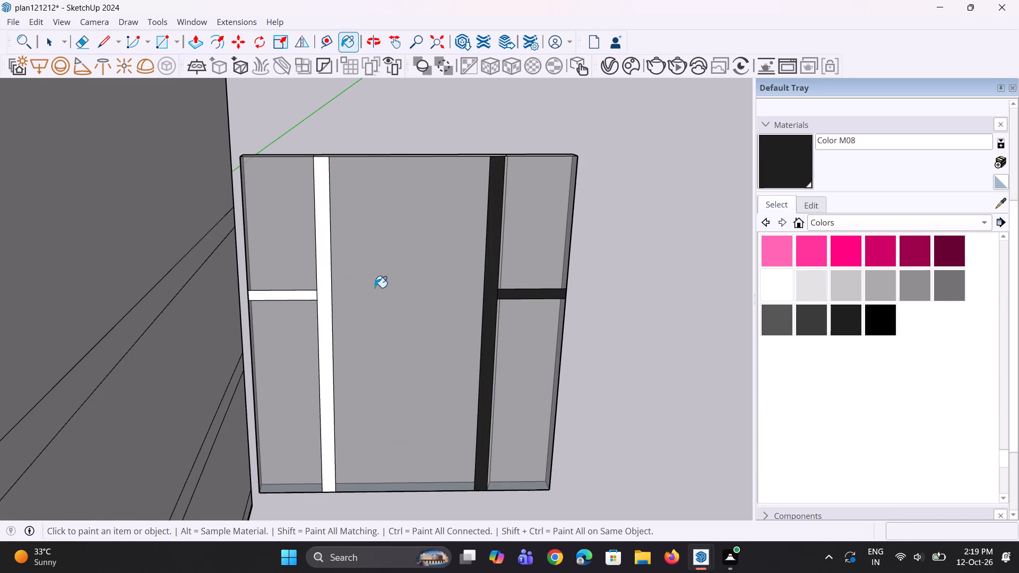
left_click(324, 291)
left_click(312, 298)
Examine the repainted window panel from above and from the front, beside the building.
middle_click_drag(359, 299, 333, 349)
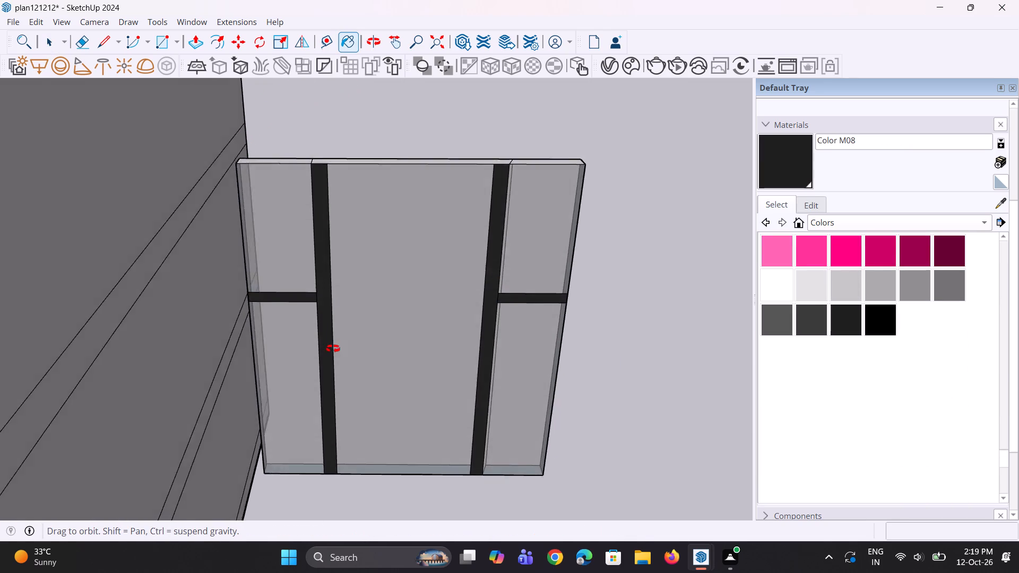
middle_click_drag(333, 349, 230, 548)
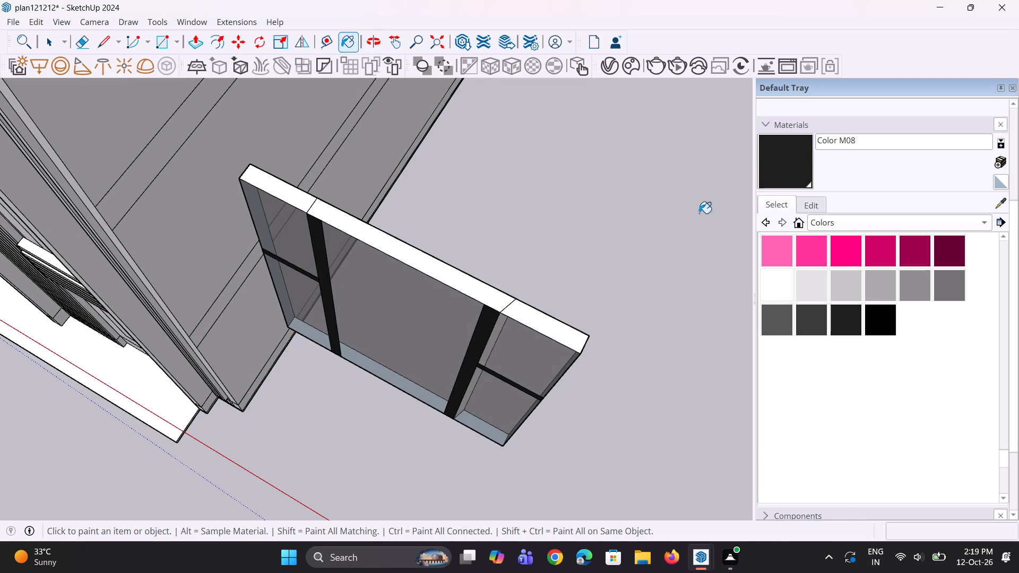
scroll(507, 358, "down", 2)
middle_click_drag(485, 382, 610, 228)
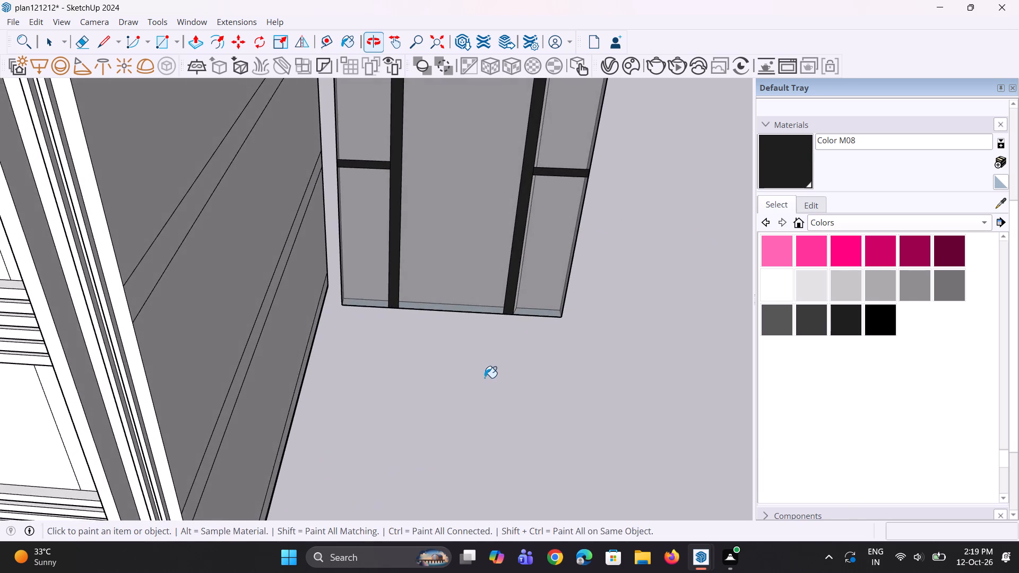
scroll(480, 384, "down", 4)
middle_click_drag(481, 380, 521, 268)
scroll(521, 276, "down", 4)
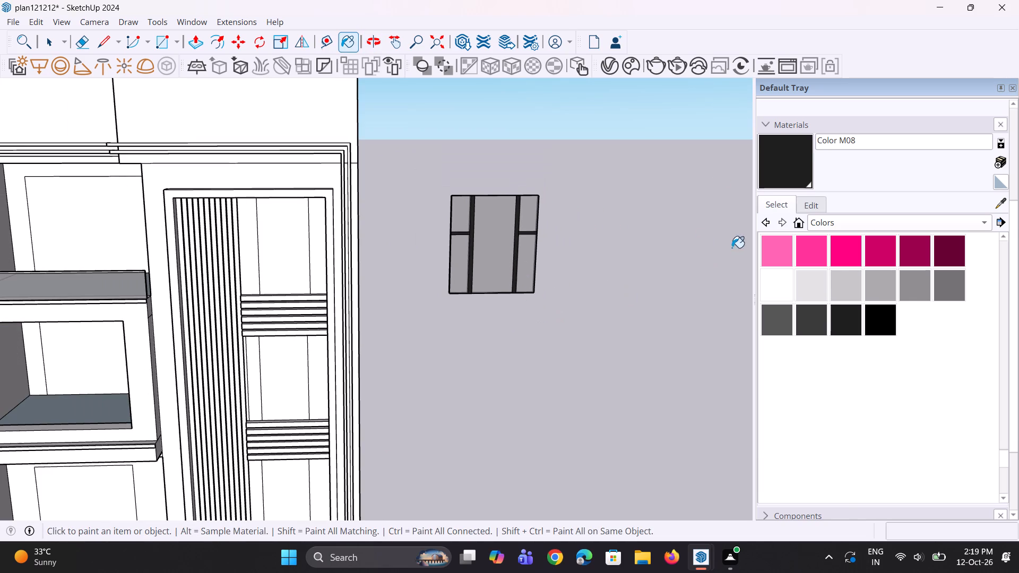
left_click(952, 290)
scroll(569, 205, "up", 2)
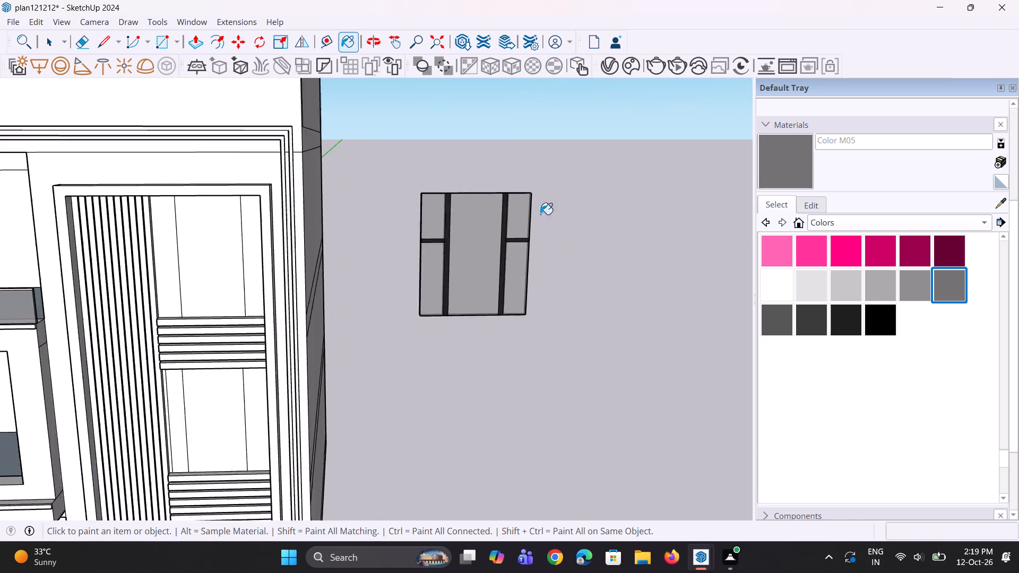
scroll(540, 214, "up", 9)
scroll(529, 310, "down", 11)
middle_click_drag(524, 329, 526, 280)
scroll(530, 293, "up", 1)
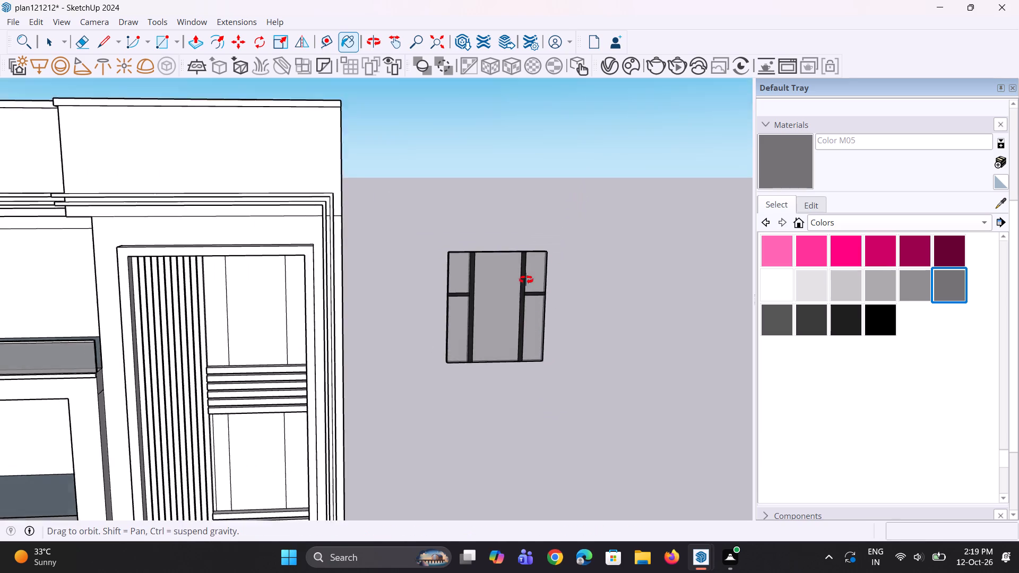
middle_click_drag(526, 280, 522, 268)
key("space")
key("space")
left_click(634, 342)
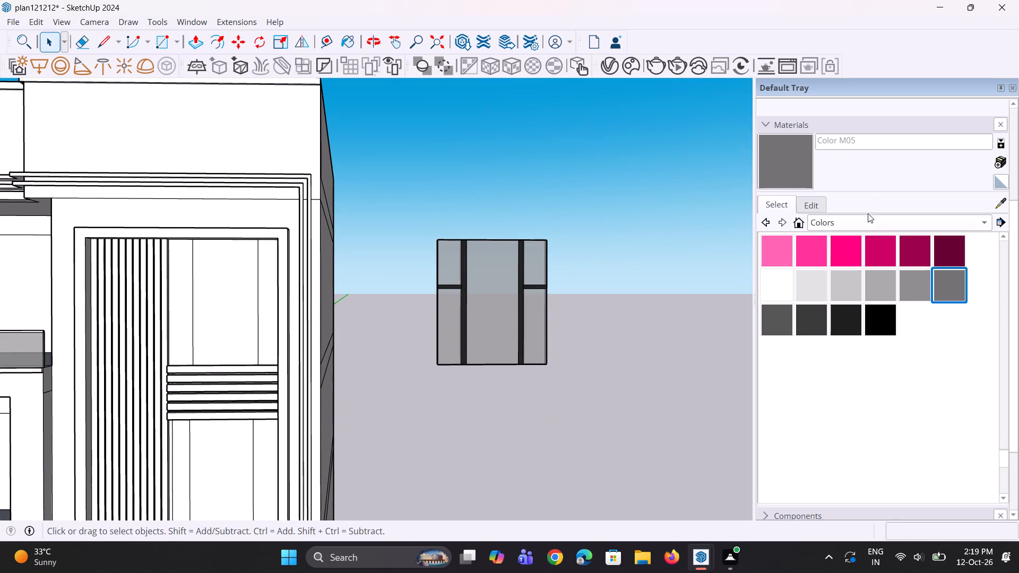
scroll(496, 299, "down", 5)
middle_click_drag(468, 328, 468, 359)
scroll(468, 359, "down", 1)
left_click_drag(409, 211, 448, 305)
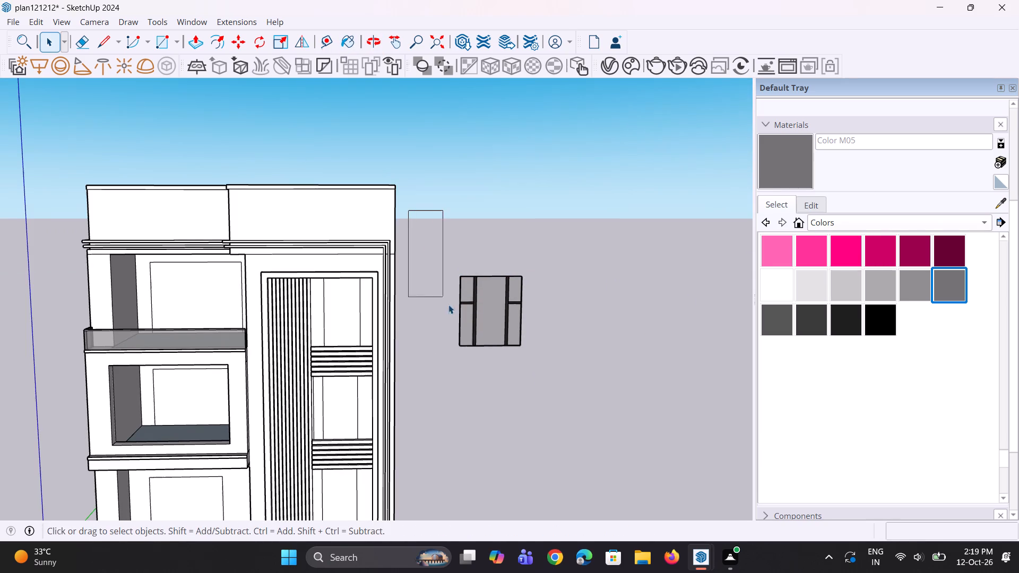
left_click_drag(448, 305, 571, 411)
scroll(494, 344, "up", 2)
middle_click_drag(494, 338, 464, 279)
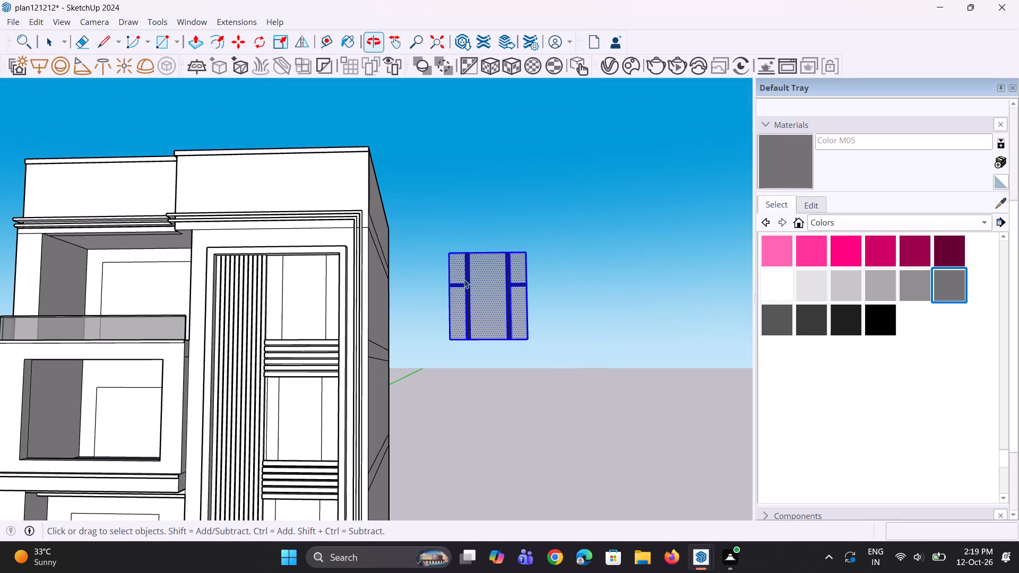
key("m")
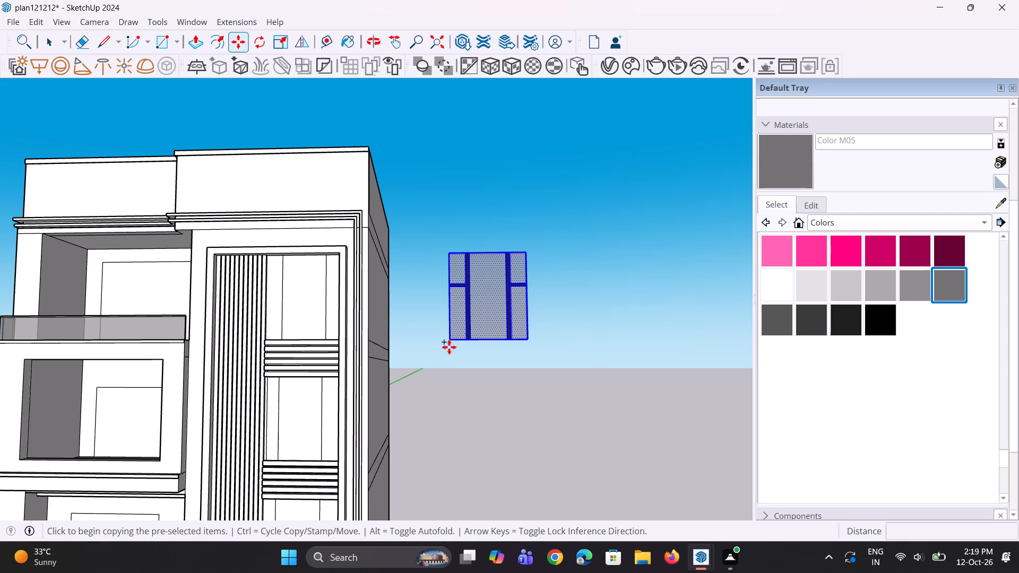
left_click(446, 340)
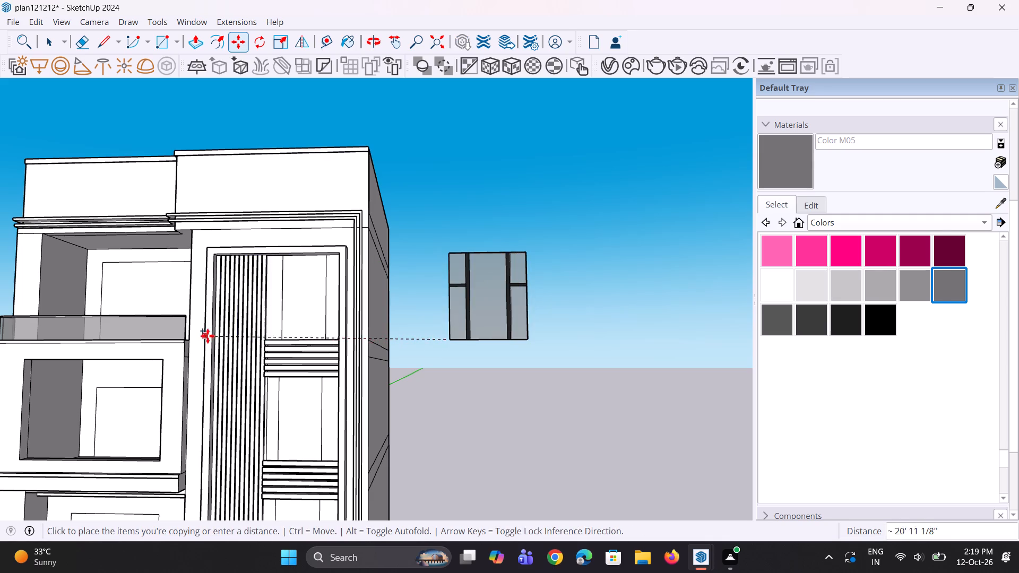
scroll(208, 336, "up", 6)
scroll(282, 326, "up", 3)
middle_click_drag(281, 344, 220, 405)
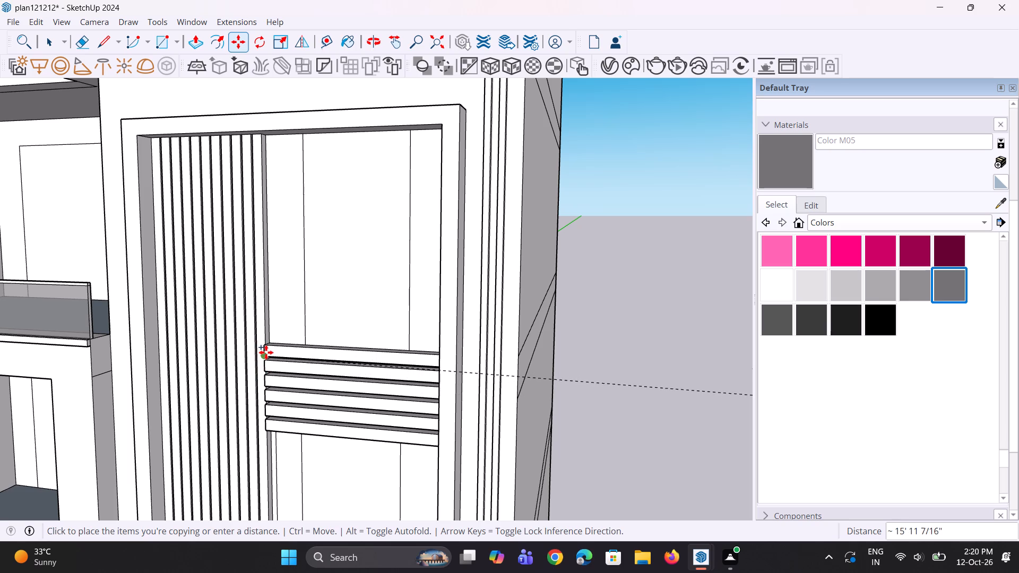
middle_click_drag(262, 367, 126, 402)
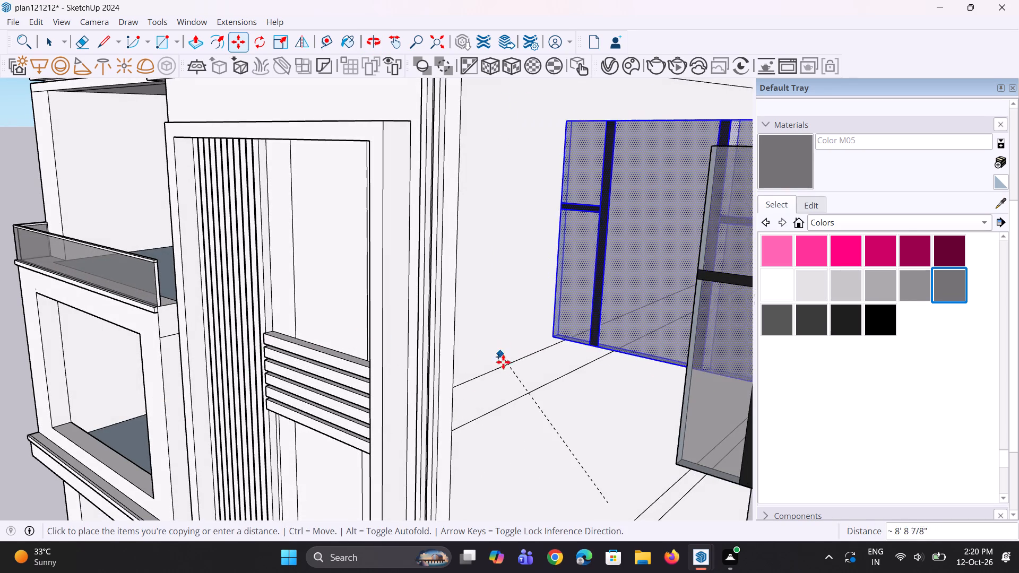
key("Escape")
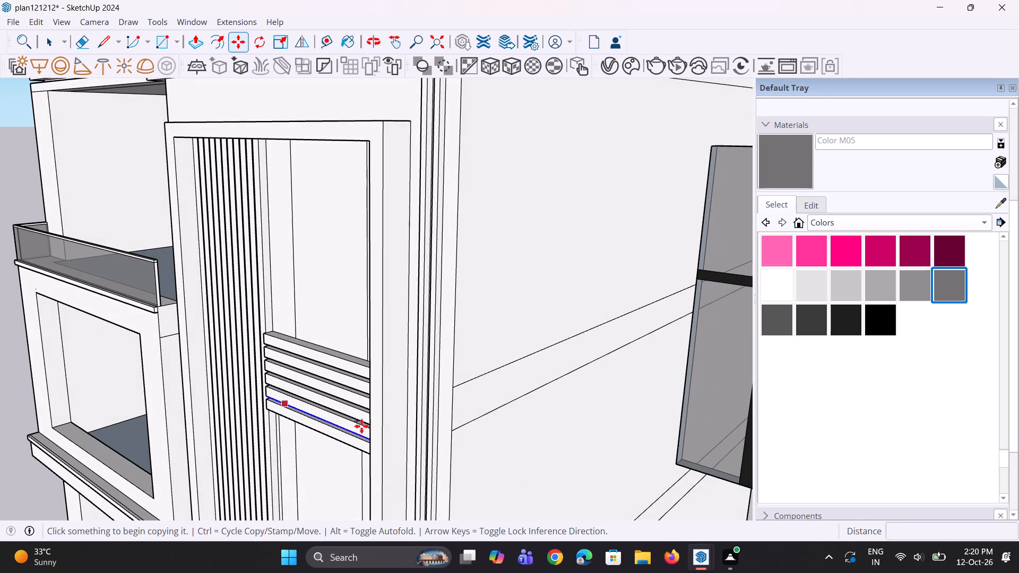
Copy the whole detached window panel by its lower-left corner 16' 2 3/16" into the top-floor opening beside the vertical fins.
scroll(382, 430, "down", 5)
middle_click_drag(388, 430, 705, 447)
scroll(508, 421, "down", 5)
middle_click_drag(689, 395, 589, 315)
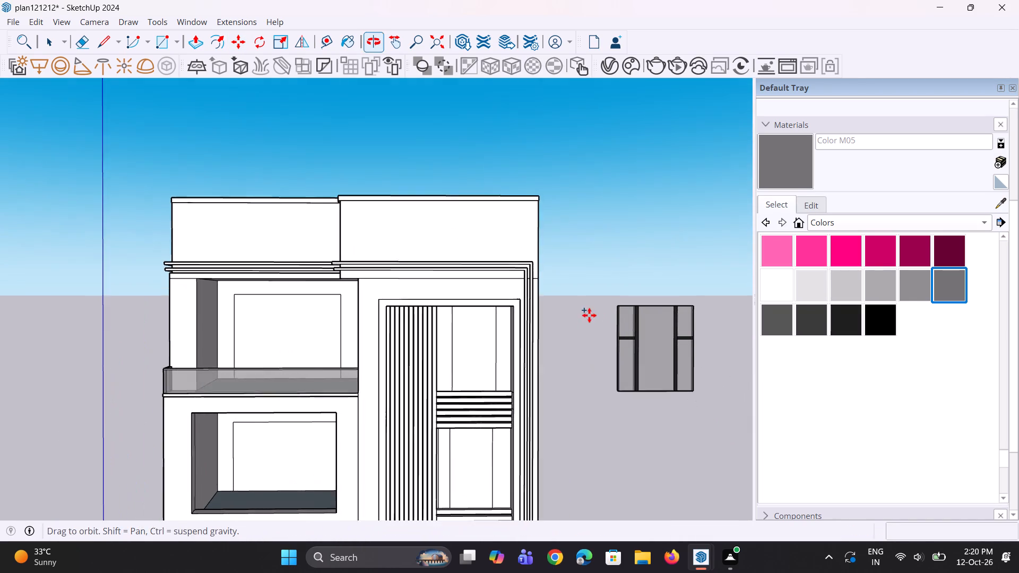
key("space")
key("space")
left_click_drag(604, 290, 746, 472)
middle_click_drag(739, 458, 610, 425)
key("m")
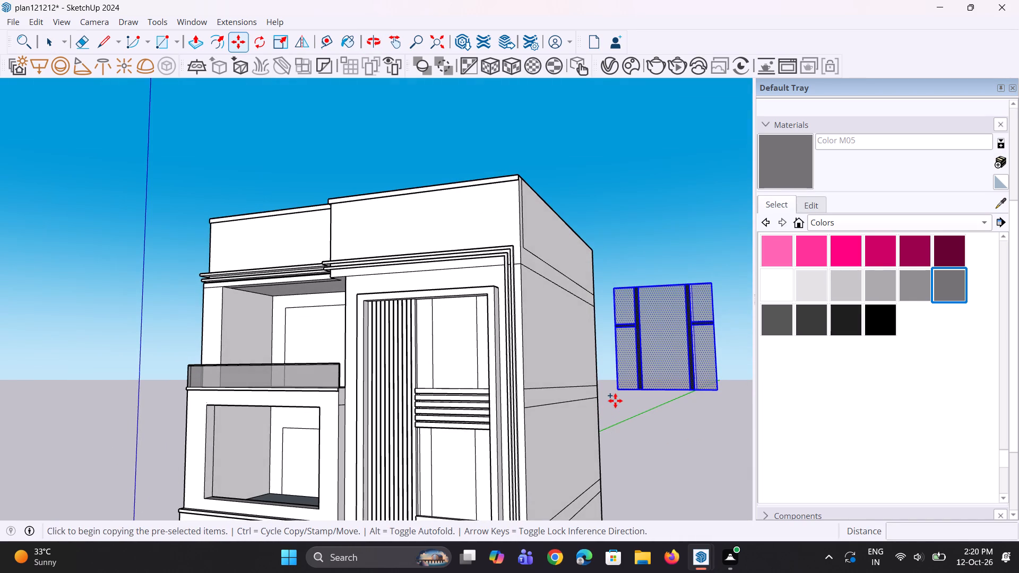
middle_click_drag(357, 429, 531, 448)
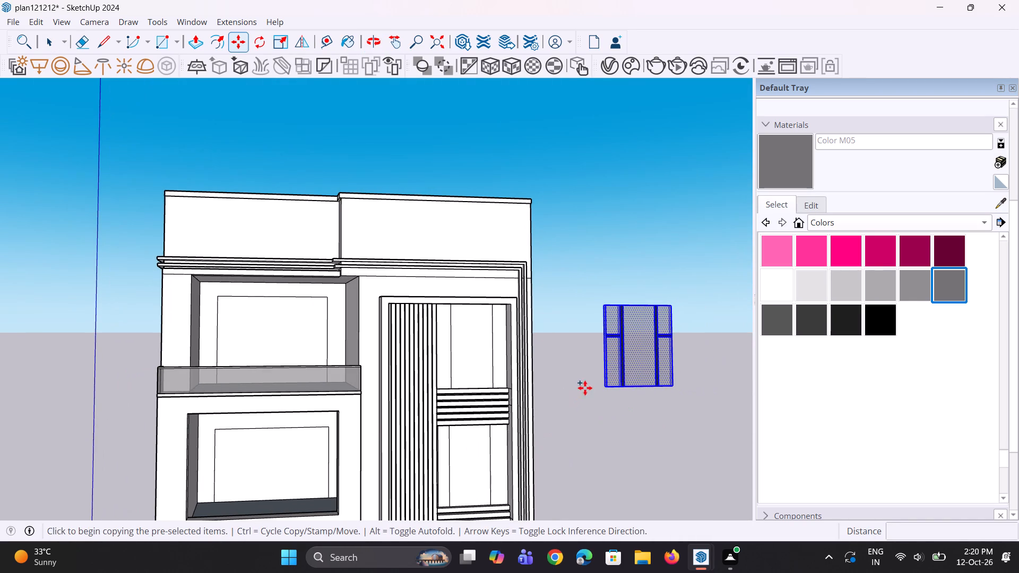
left_click(604, 386)
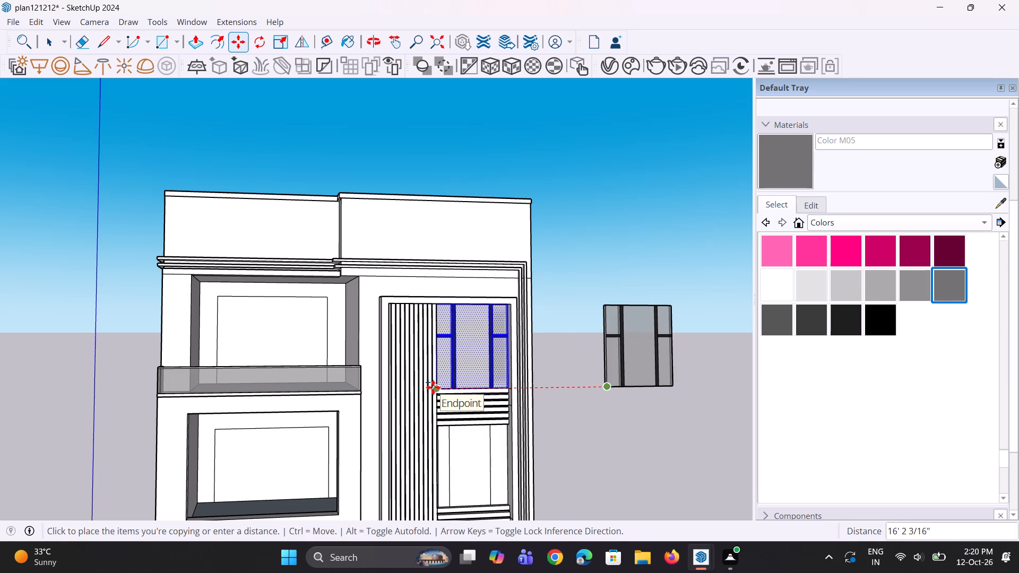
left_click(433, 387)
middle_click_drag(656, 416, 460, 492)
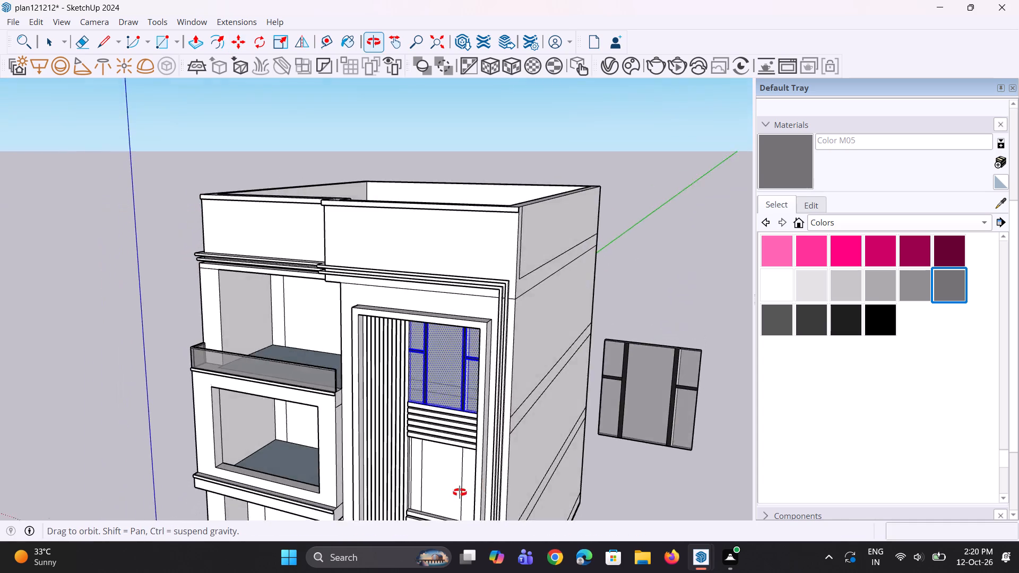
middle_click_drag(460, 492, 586, 470)
key("space")
key("space")
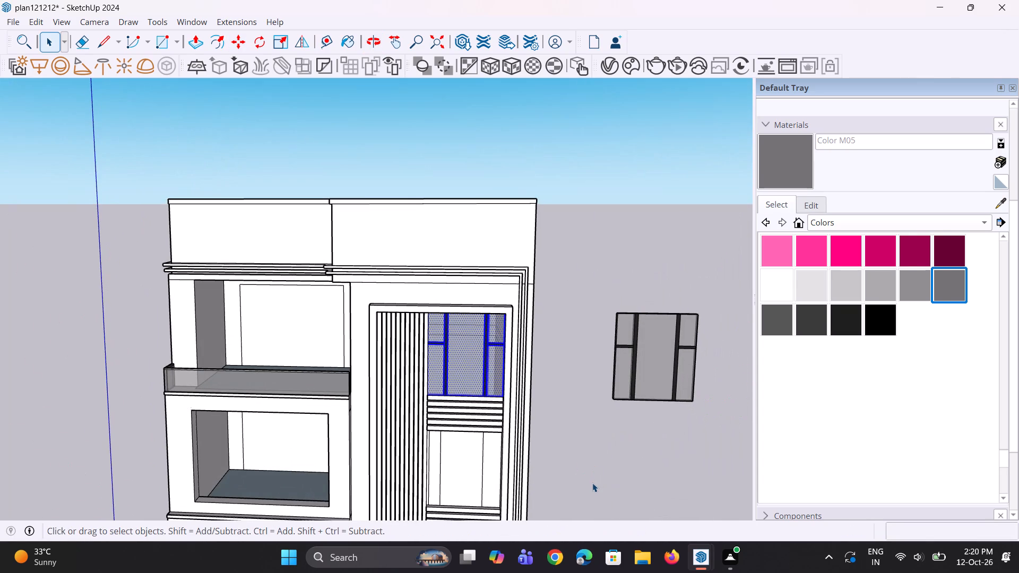
left_click(593, 481)
Examine the building's front with the copied window in the top-floor opening from several angles and distances.
scroll(460, 398, "down", 5)
scroll(477, 414, "up", 1)
middle_click_drag(477, 414, 476, 323)
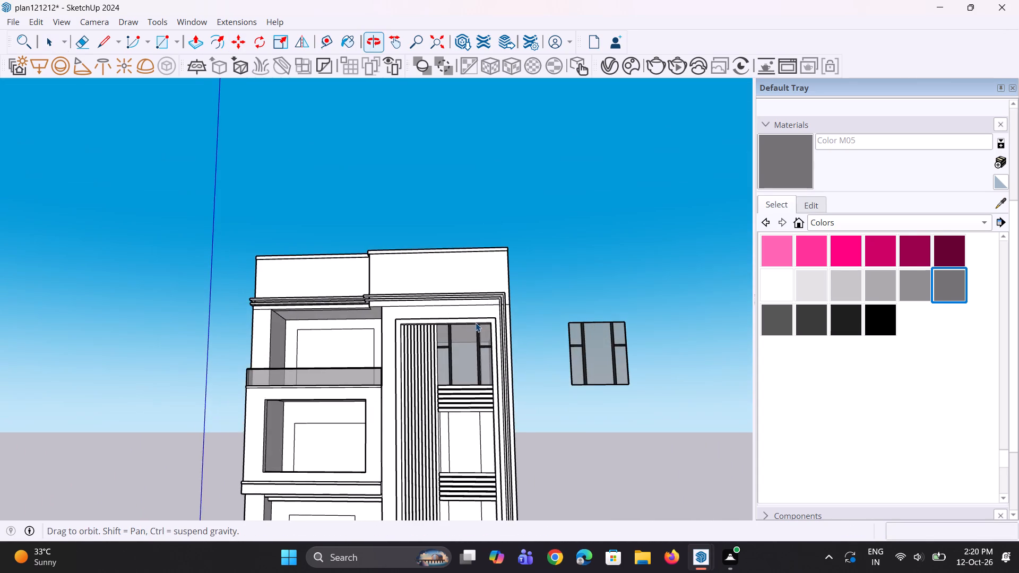
scroll(465, 340, "down", 6)
middle_click_drag(444, 410, 444, 497)
scroll(440, 430, "up", 10)
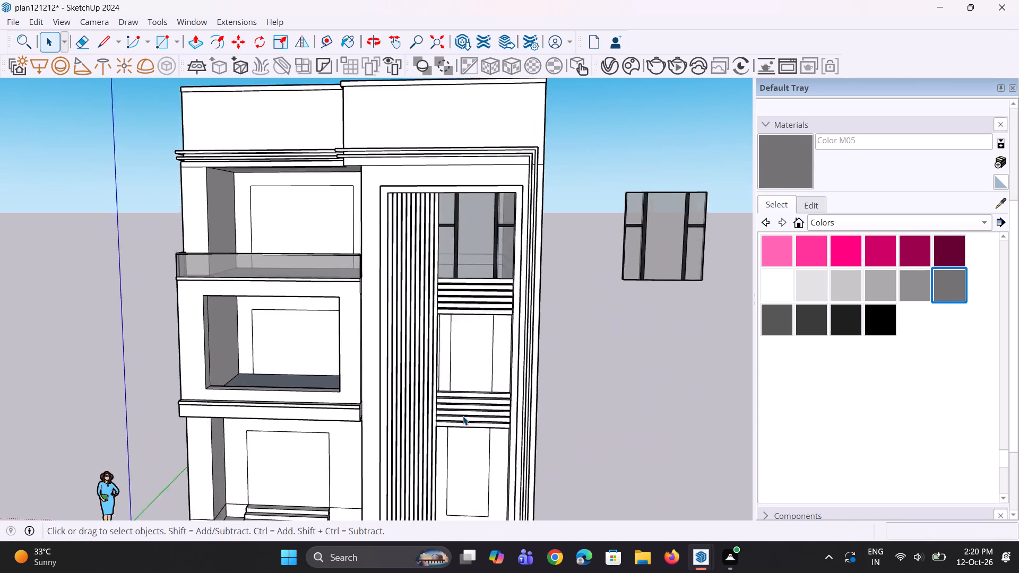
middle_click_drag(463, 426, 453, 480)
scroll(438, 400, "down", 5)
middle_click_drag(451, 406, 451, 358)
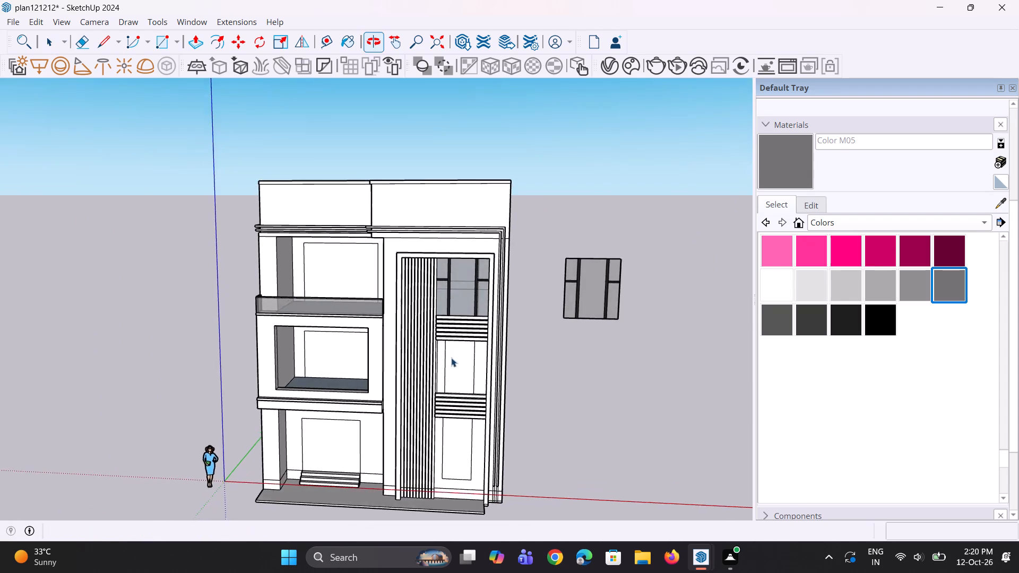
scroll(434, 343, "down", 4)
middle_click_drag(463, 431, 461, 397)
scroll(460, 401, "up", 1)
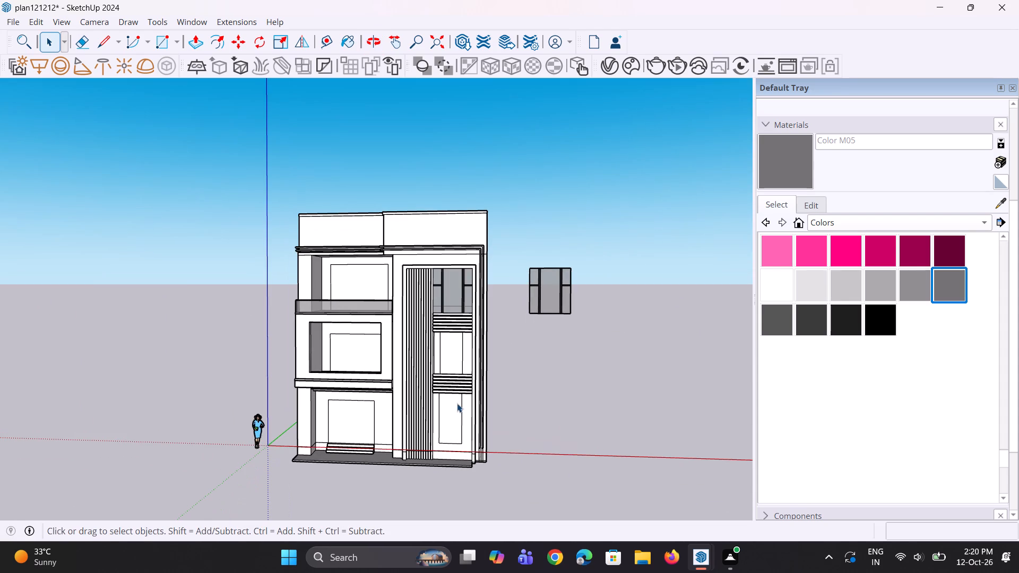
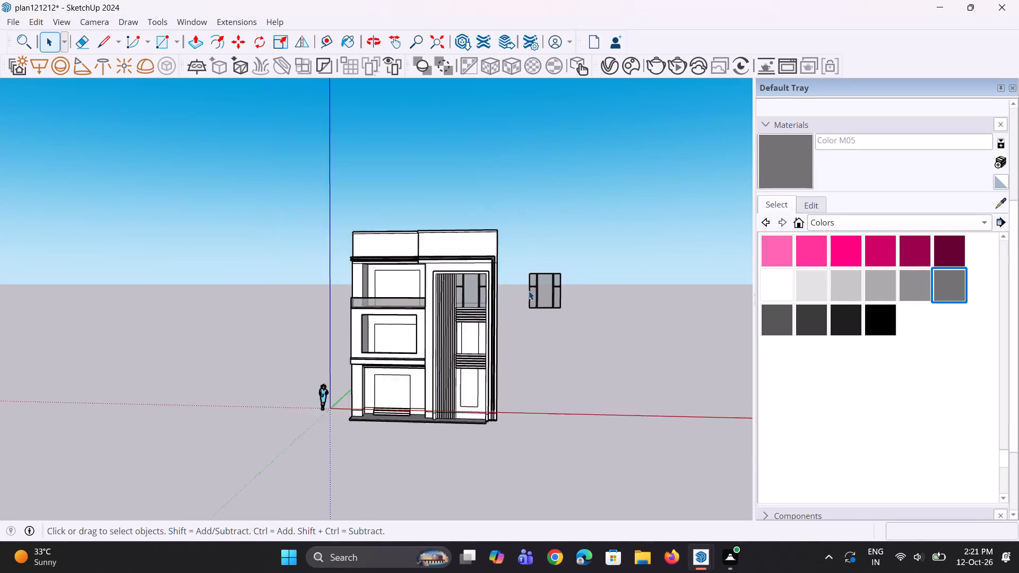
Select the entire detached window panel beside the building and make it a group.
middle_click_drag(498, 320, 517, 378)
scroll(498, 368, "up", 8)
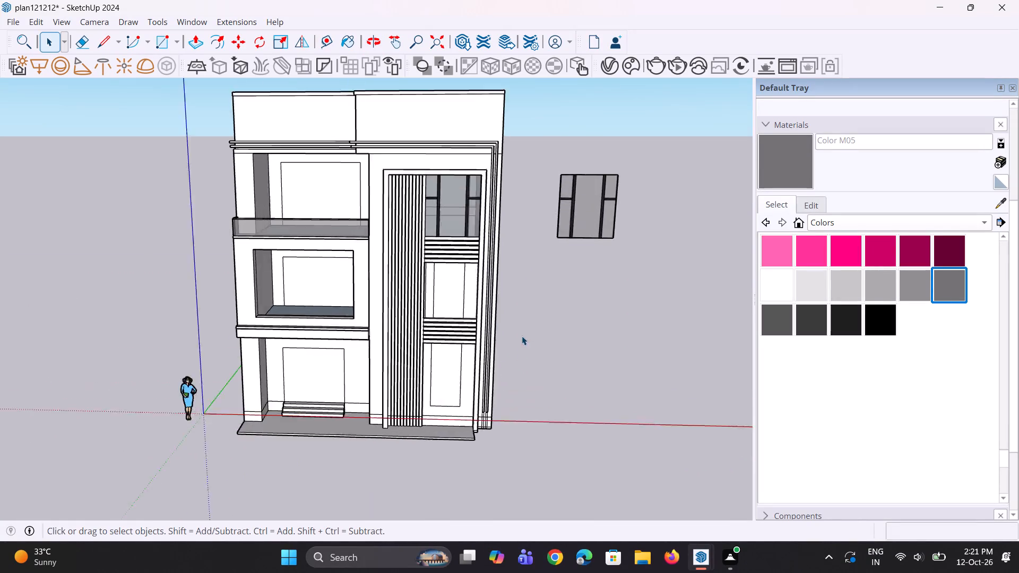
scroll(522, 336, "up", 2)
middle_click_drag(542, 342, 461, 257)
left_click(563, 190)
scroll(548, 209, "up", 4)
left_click(580, 186)
scroll(563, 278, "down", 8)
middle_click_drag(585, 281, 636, 281)
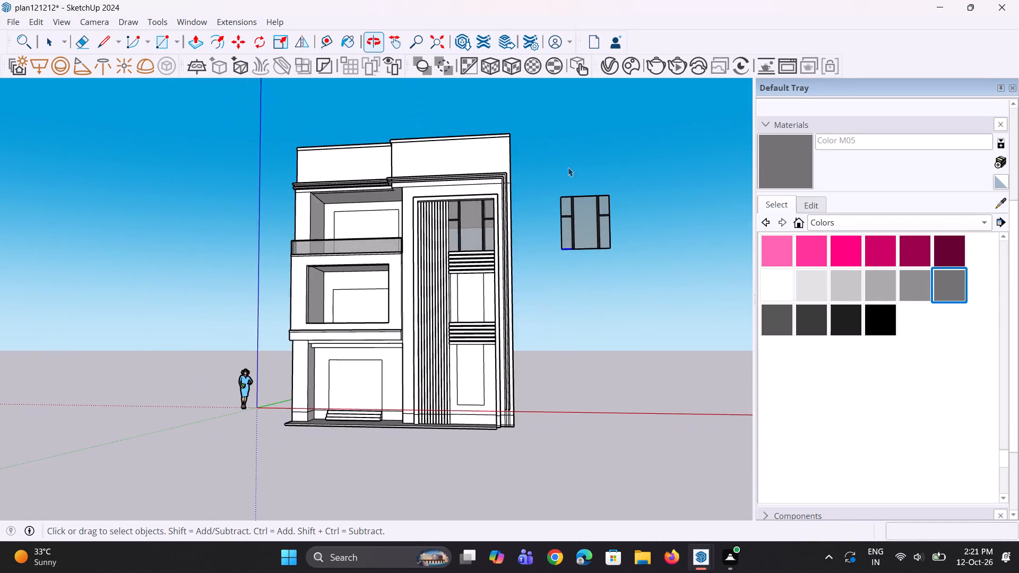
scroll(563, 160, "up", 3)
left_click_drag(523, 159, 636, 310)
left_click(643, 305)
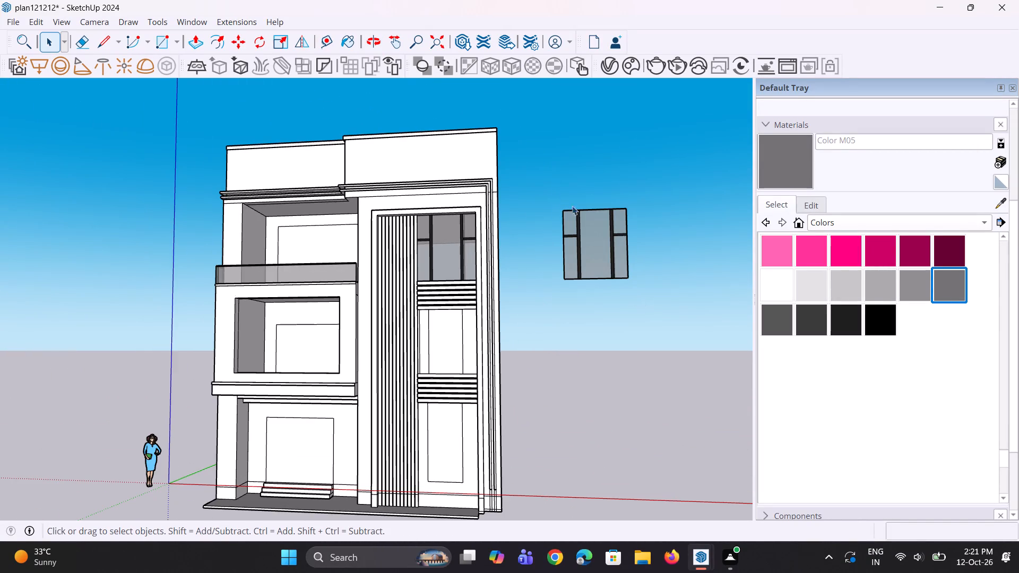
left_click_drag(530, 164, 670, 332)
right_click(600, 258)
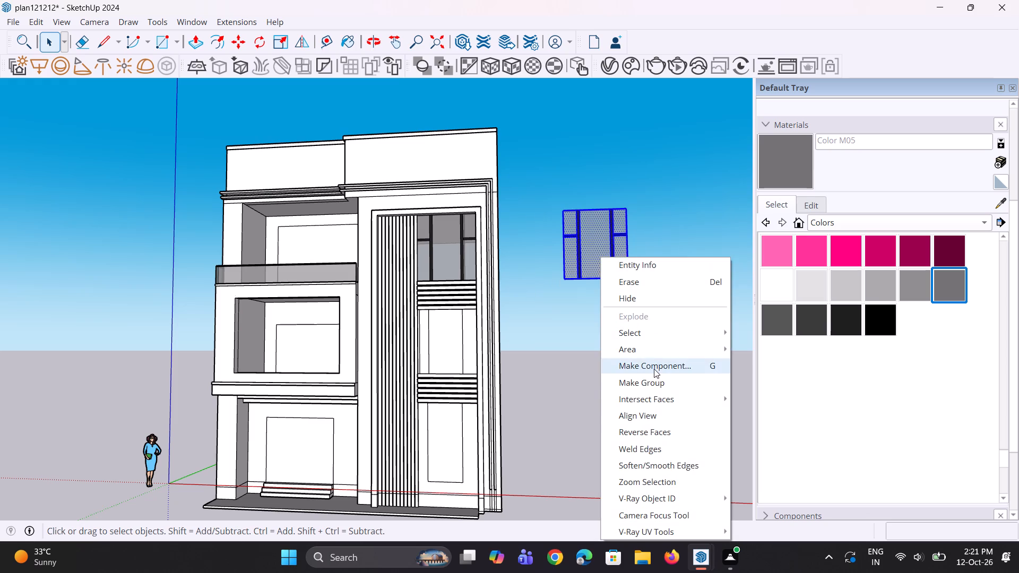
left_click(654, 384)
Copy the grouped window panel by its lower-left corner about 18' 6" into the middle-floor opening beside the vertical fins.
middle_click_drag(569, 300, 574, 385)
scroll(564, 340, "up", 1)
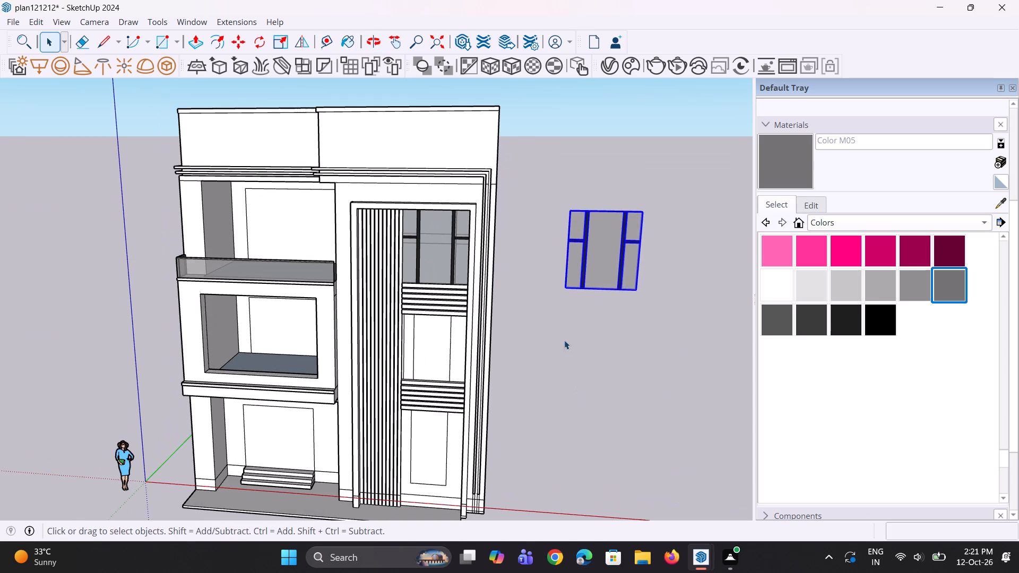
key("m")
left_click(567, 291)
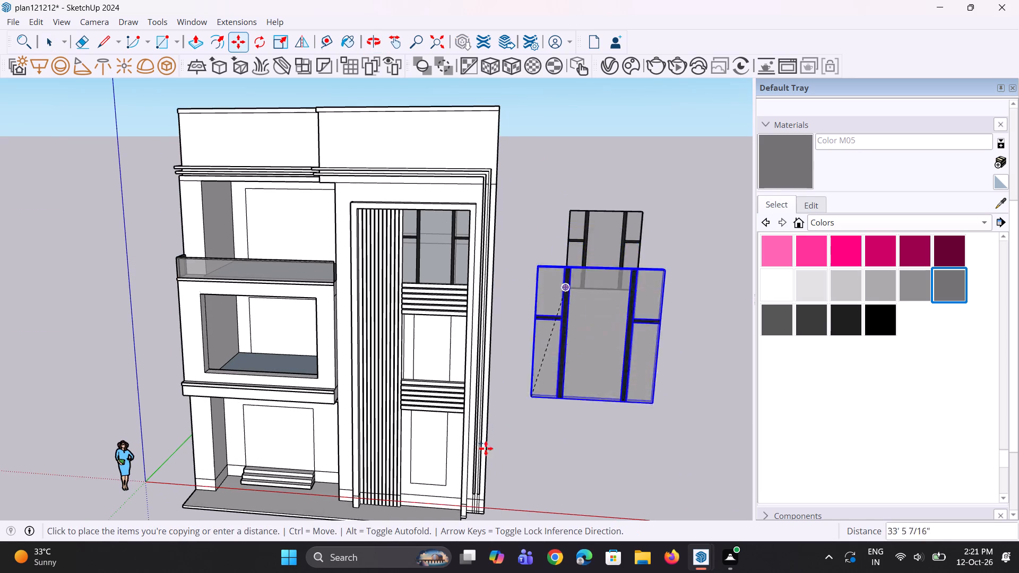
scroll(459, 466, "up", 6)
scroll(459, 397, "up", 1)
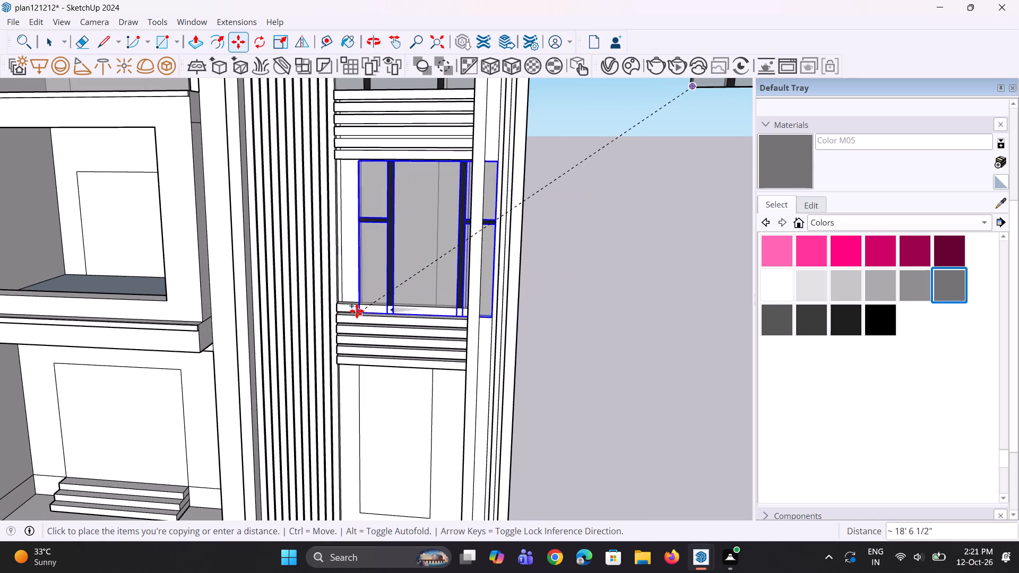
left_click(367, 301)
Move the middle-floor window copy 1' 3 7/16" along the red axis so it sits between the fins and the outer frame.
middle_click_drag(499, 364, 386, 383)
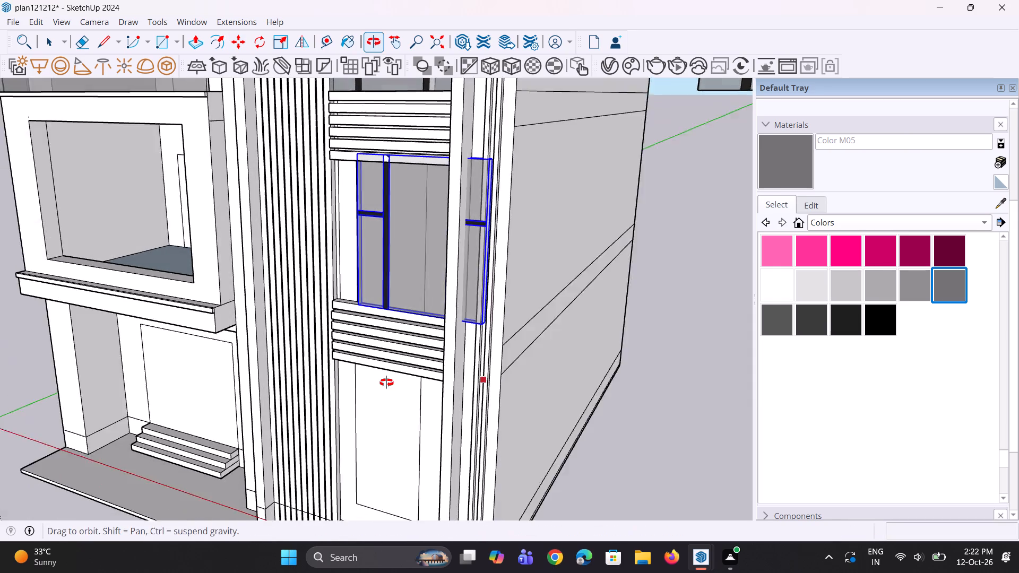
middle_click_drag(386, 383, 384, 384)
scroll(474, 353, "up", 6)
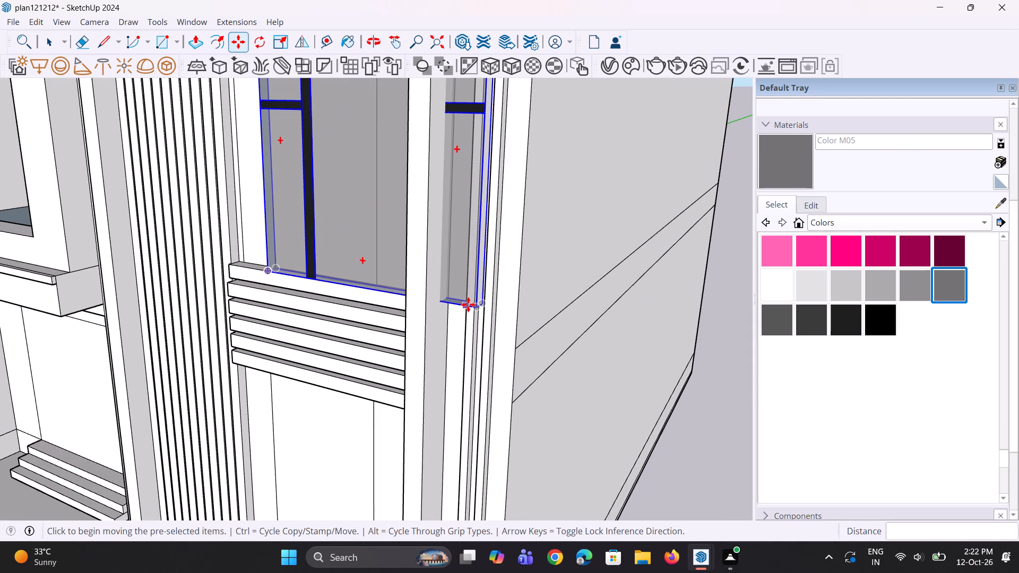
left_click(470, 305)
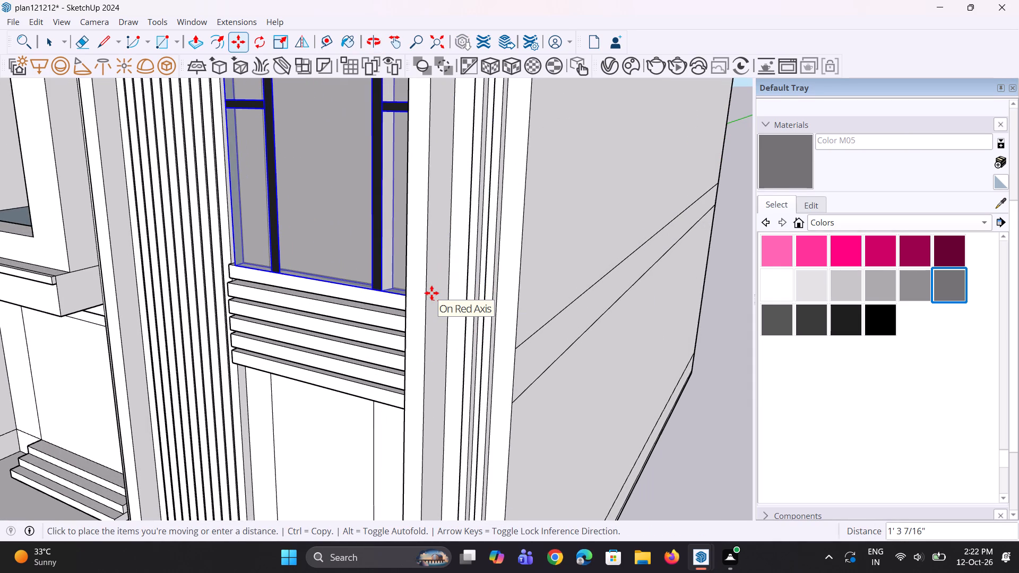
left_click(431, 293)
middle_click_drag(452, 395, 515, 415)
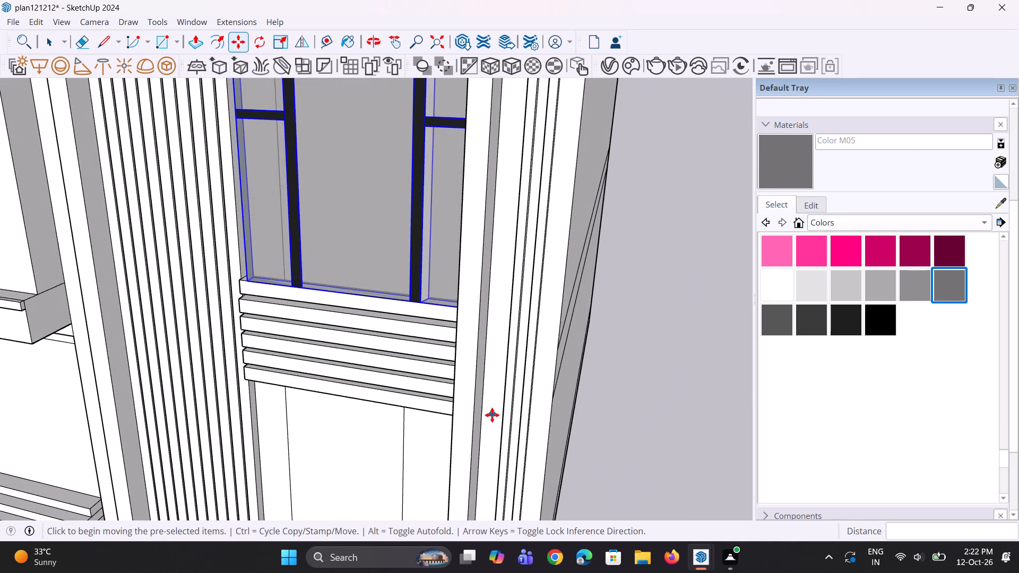
scroll(492, 415, "down", 5)
key("space")
key("space")
middle_click_drag(477, 424, 530, 390)
left_click(574, 381)
Shift the middle-floor window by its lower-left front corner, finishing with a move of about 3 3/8" to the opening's edge beside the fins.
middle_click_drag(467, 372, 255, 353)
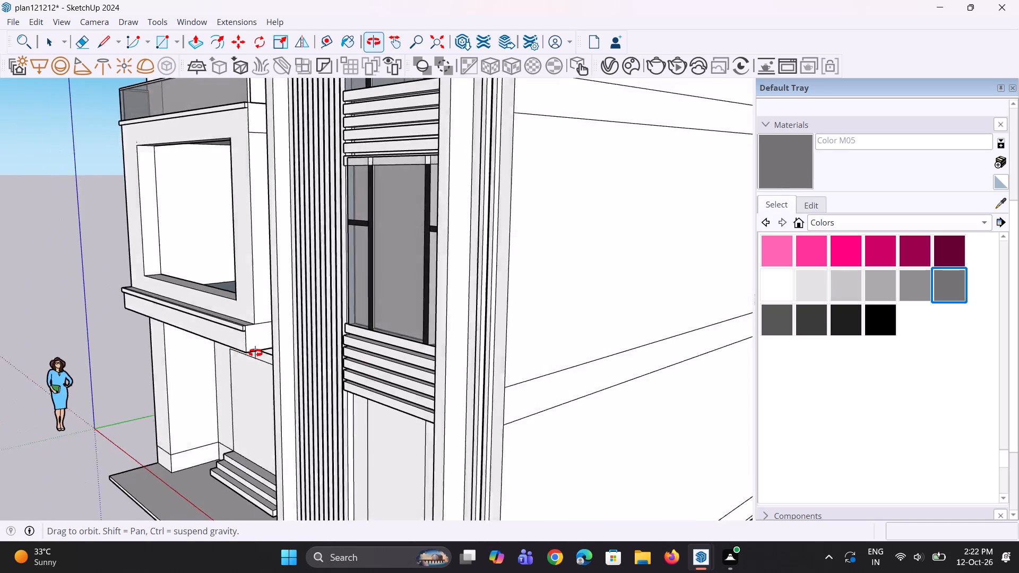
middle_click_drag(255, 353, 457, 328)
scroll(438, 286, "up", 8)
middle_click_drag(459, 354, 315, 411)
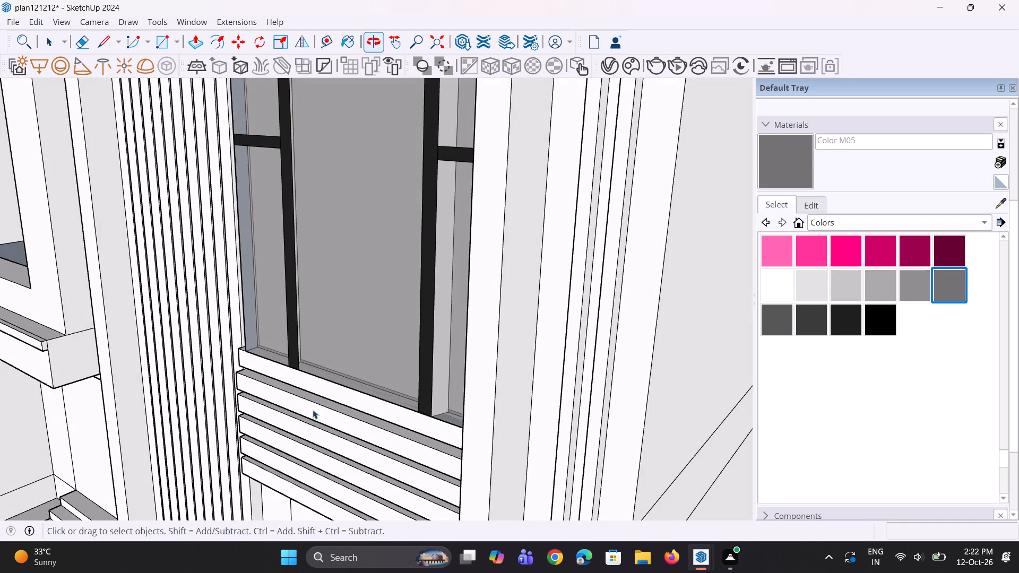
left_click_drag(330, 393, 346, 389)
left_click(353, 386)
key("m")
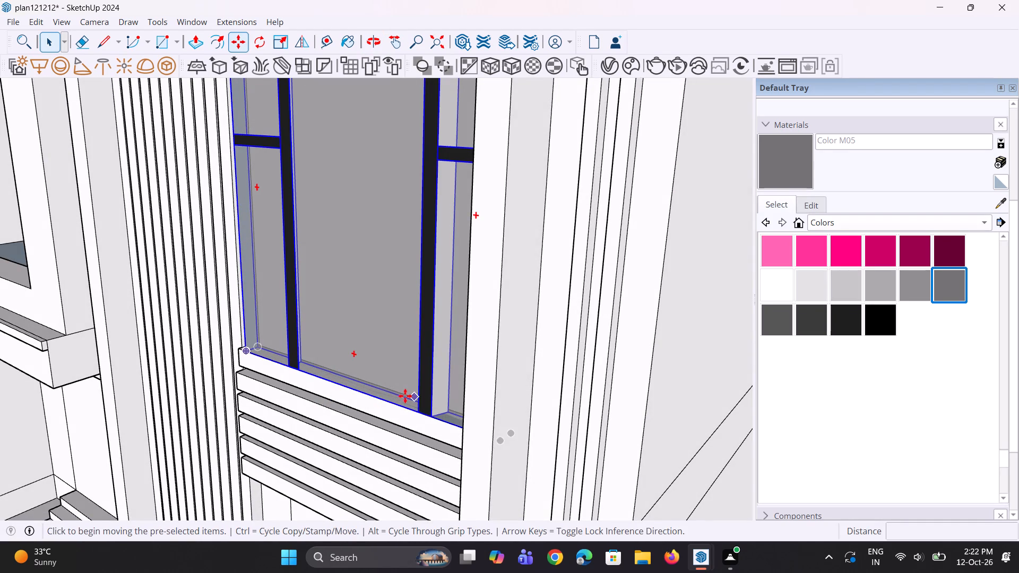
scroll(316, 383, "up", 2)
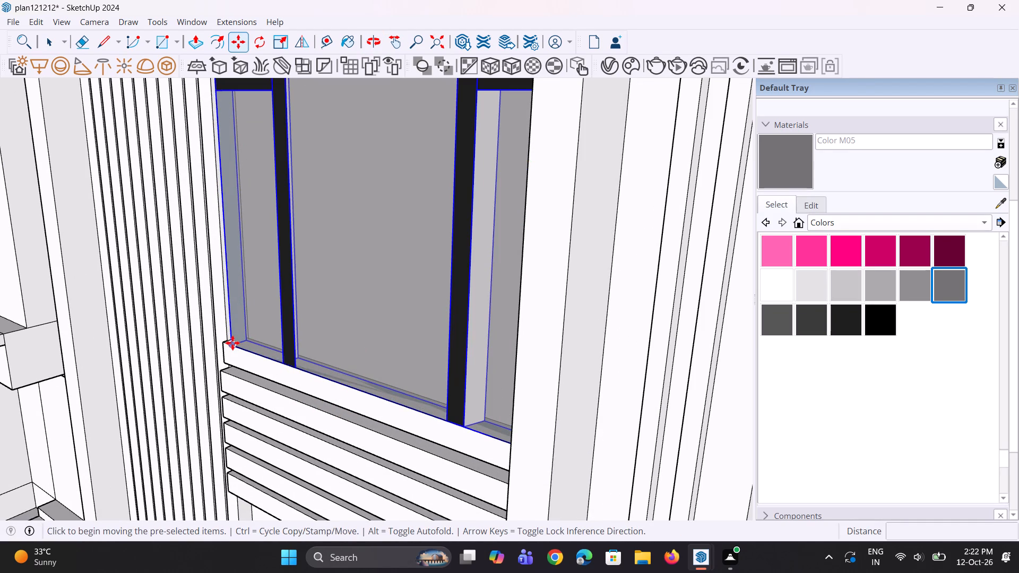
left_click(232, 342)
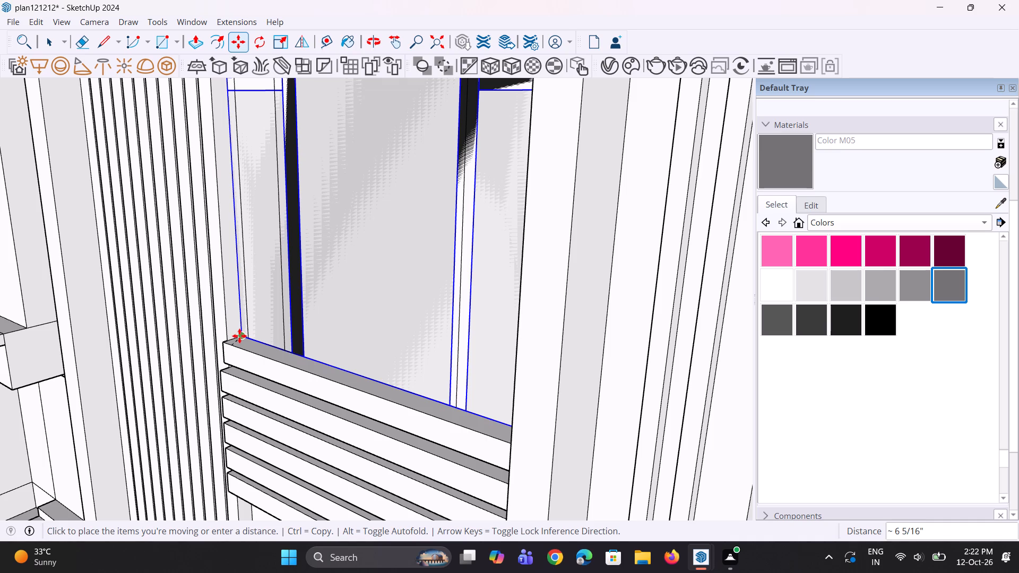
left_click_drag(235, 345, 252, 349)
middle_click_drag(298, 360, 456, 404)
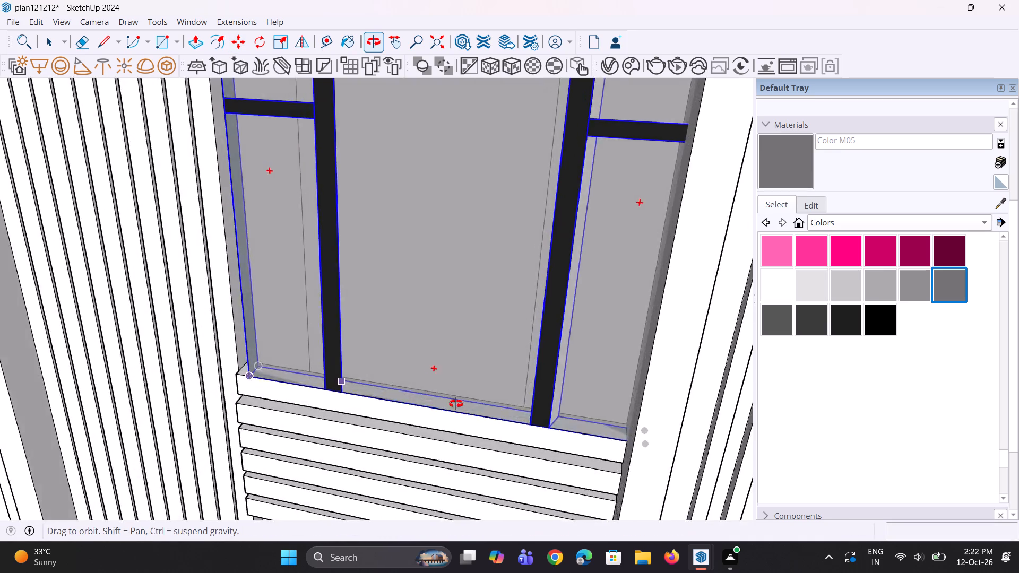
middle_click_drag(456, 404, 576, 364)
scroll(318, 393, "up", 8)
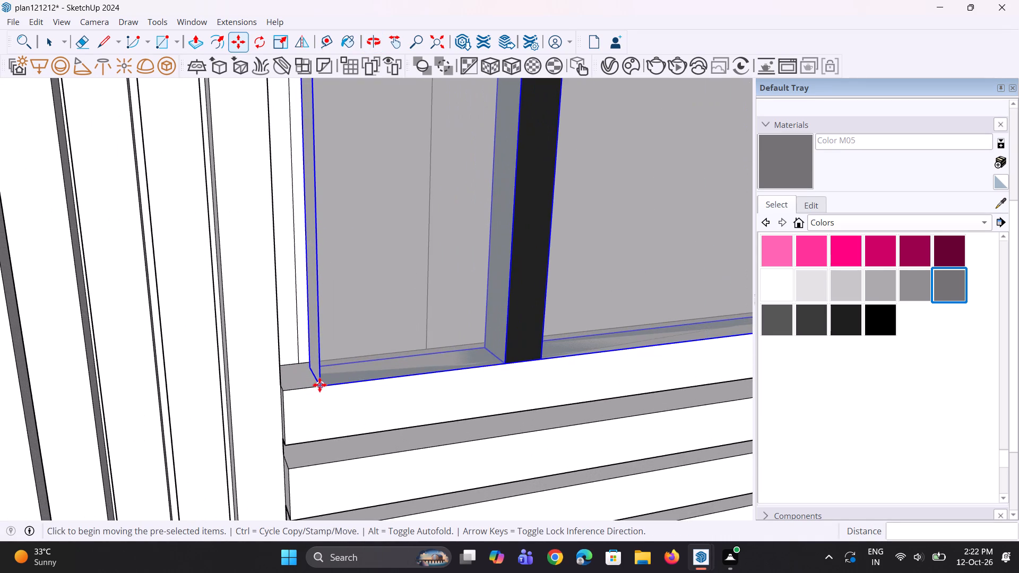
left_click(319, 385)
left_click(284, 379)
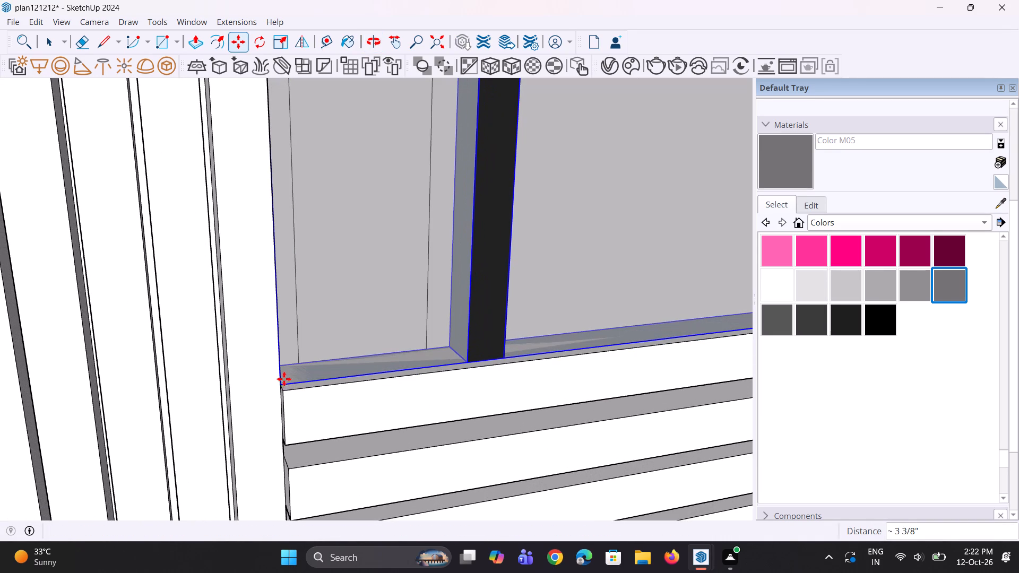
scroll(279, 404, "down", 16)
middle_click_drag(468, 401, 454, 331)
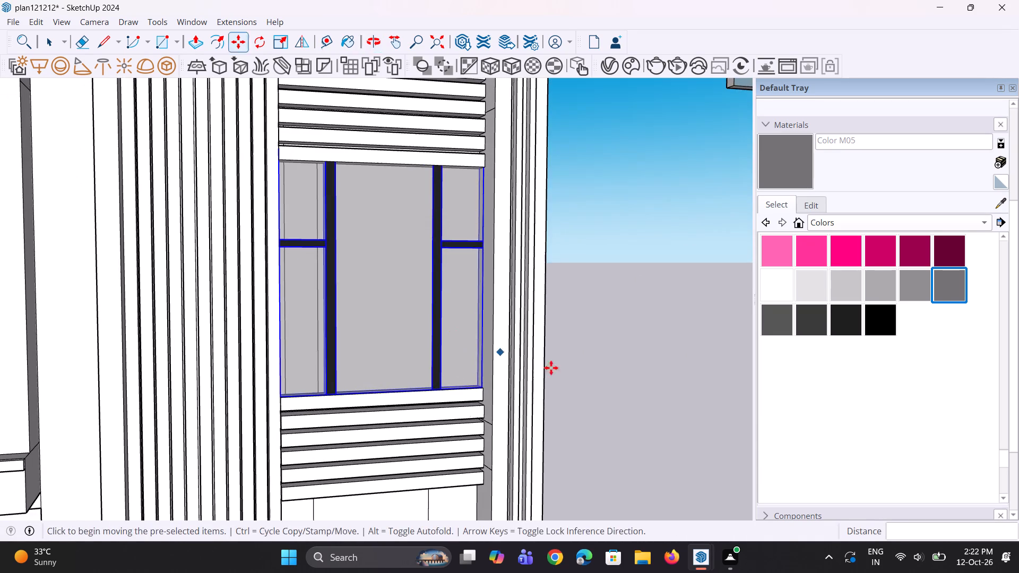
key("space")
key("space")
left_click(614, 390)
Examine the building's front with windows in the top-floor and middle-floor openings from several distances.
scroll(614, 390, "down", 6)
middle_click_drag(622, 395, 513, 401)
scroll(486, 410, "down", 4)
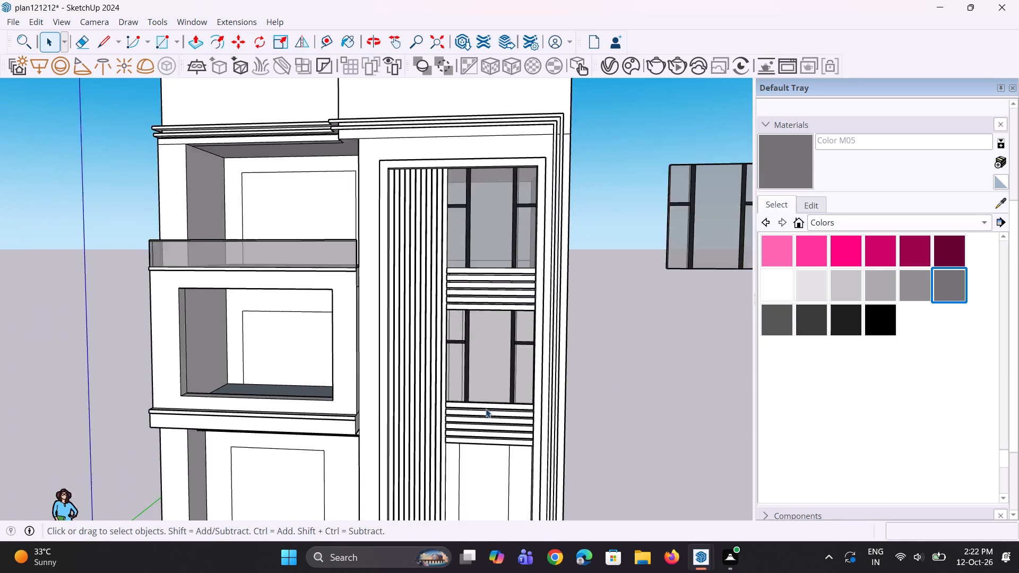
scroll(486, 409, "down", 12)
middle_click_drag(498, 439, 504, 395)
scroll(501, 440, "up", 1)
scroll(513, 422, "down", 5)
middle_click_drag(507, 441, 506, 477)
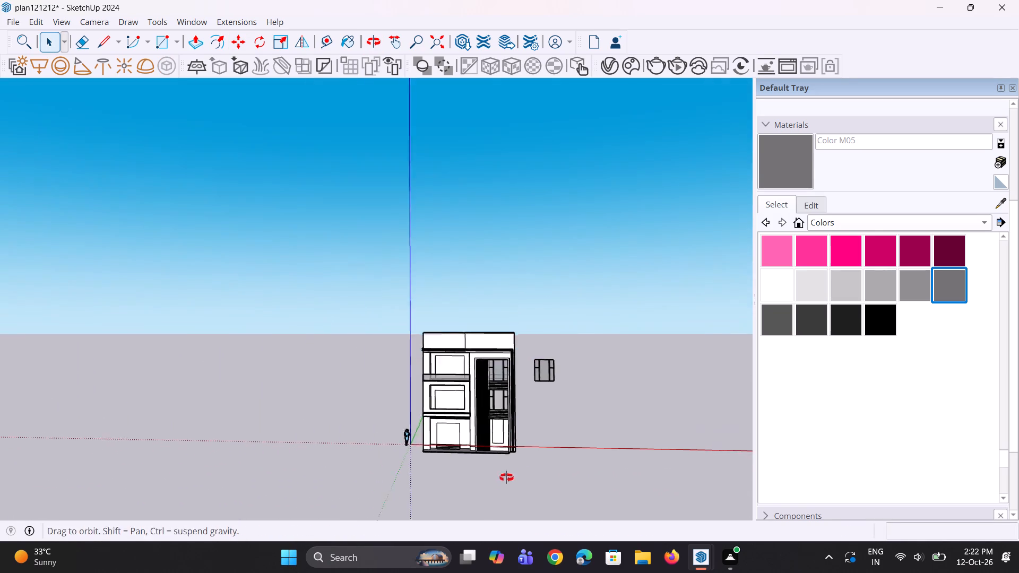
middle_click_drag(506, 477, 506, 480)
Erase the rectangular outline on the ground-floor wall below the lowest louvre band beside the vertical fins.
scroll(508, 482, "up", 16)
scroll(500, 336, "up", 3)
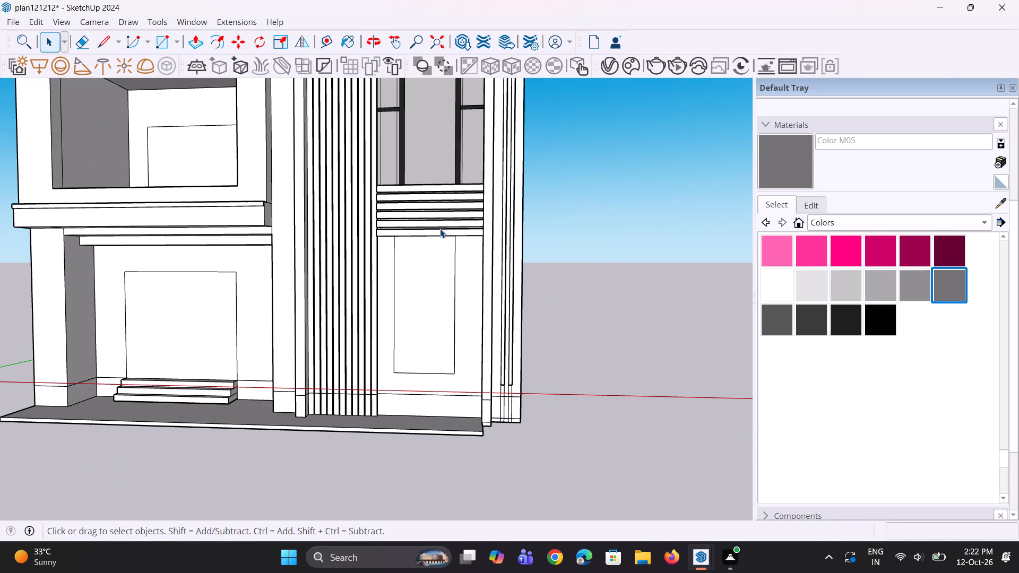
key("e")
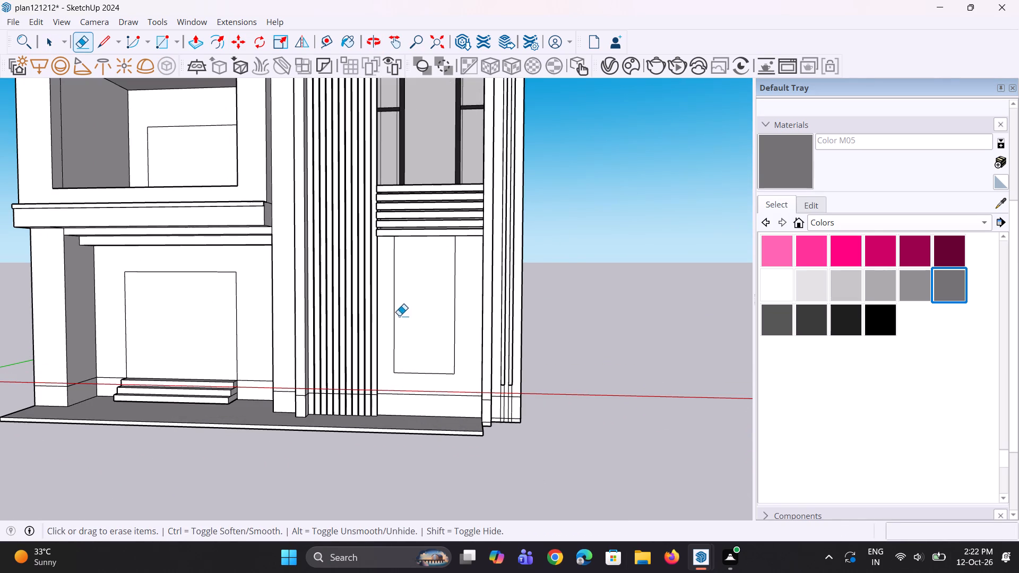
left_click(392, 313)
left_click(396, 346)
left_click(392, 347)
left_click(408, 375)
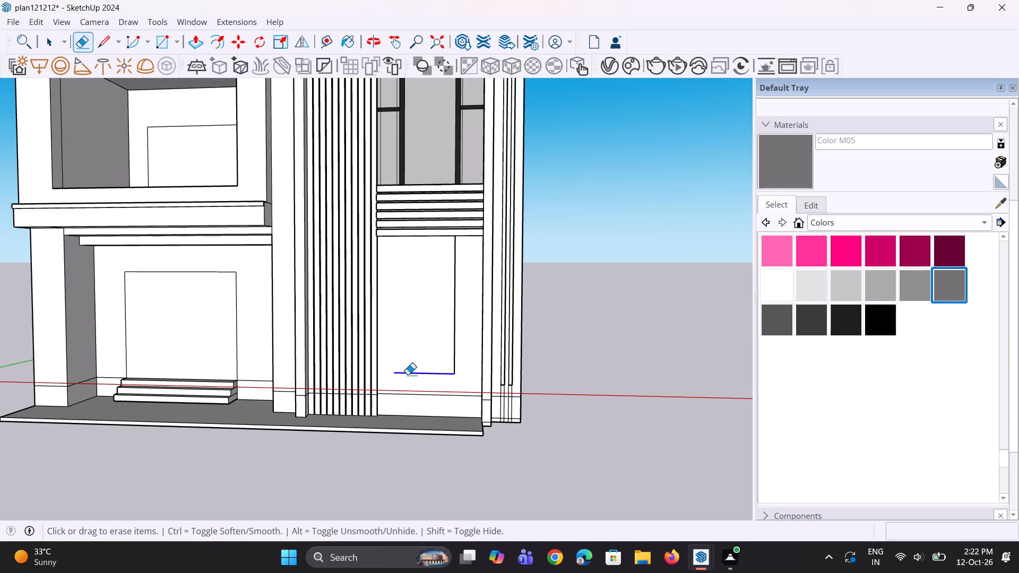
left_click(453, 340)
double_click(454, 340)
Copy the grouped window panel by its lower-left corner about 26' 8 7/16" onto the ground-floor wall directly below the lowest louvre band.
middle_click_drag(382, 369, 365, 360)
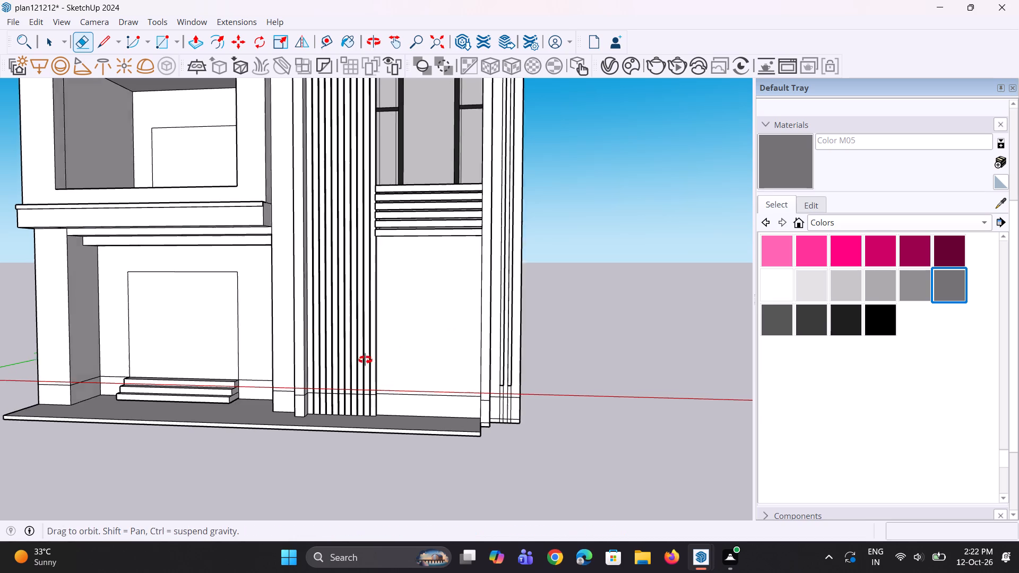
middle_click_drag(365, 360, 366, 346)
scroll(411, 346, "down", 6)
key("space")
key("space")
left_click(559, 145)
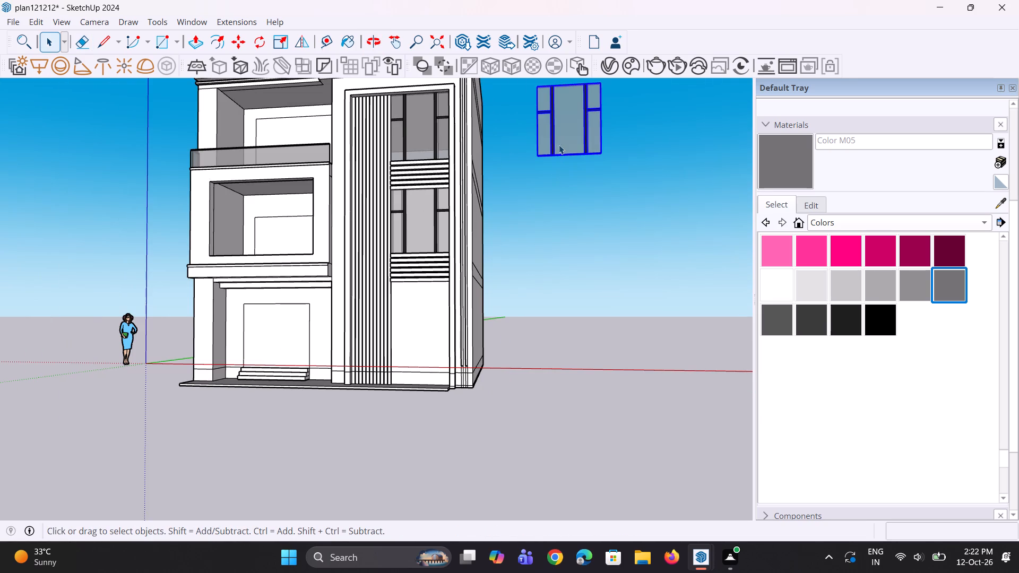
scroll(554, 148, "up", 1)
key("m")
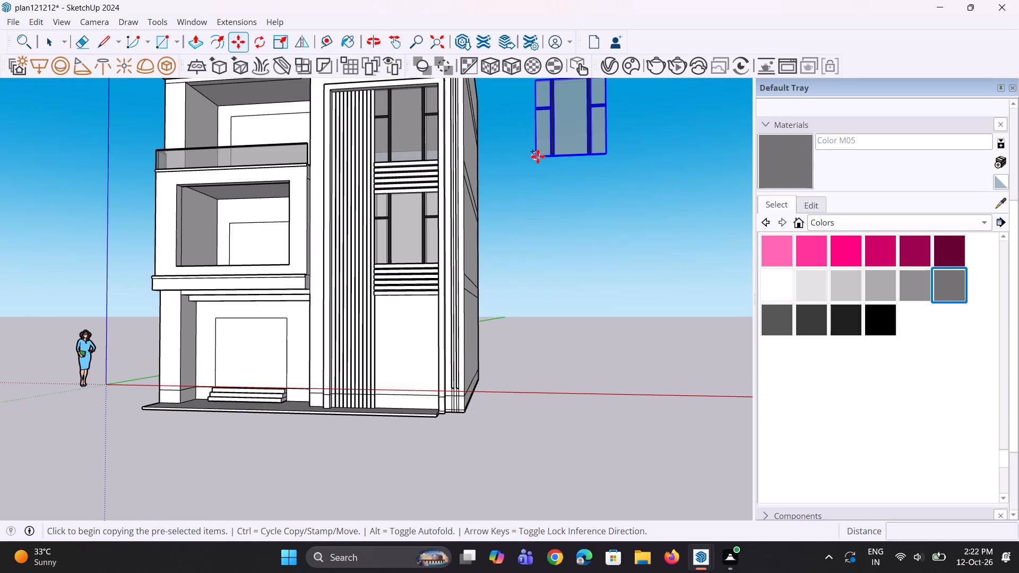
left_click(537, 157)
scroll(399, 421, "up", 5)
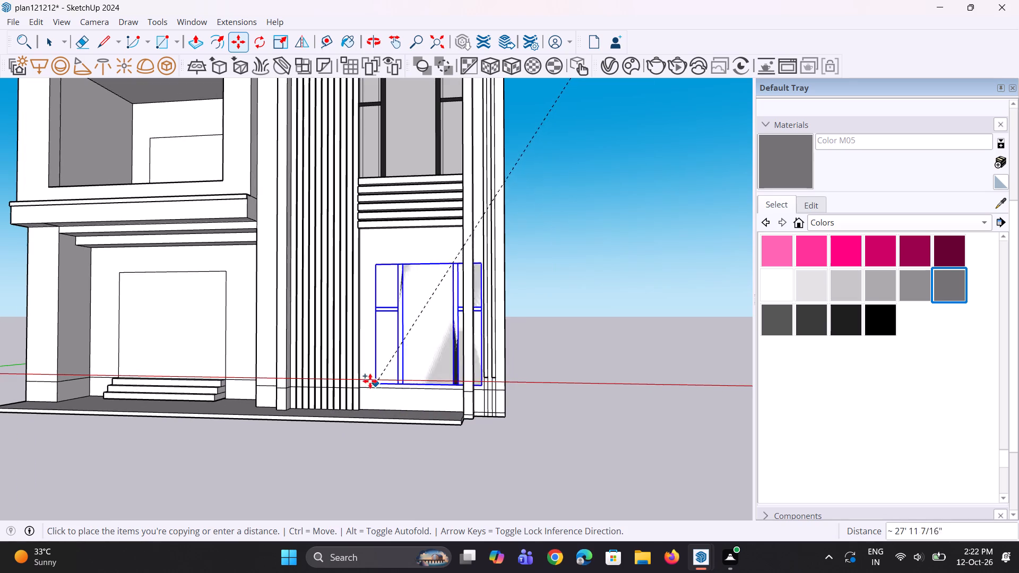
left_click(362, 349)
Examine the fit of the ground-floor window copy's lower corner against the vertical fins, and clear the selection.
middle_click_drag(401, 376, 251, 466)
scroll(223, 537, "up", 4)
scroll(366, 324, "up", 2)
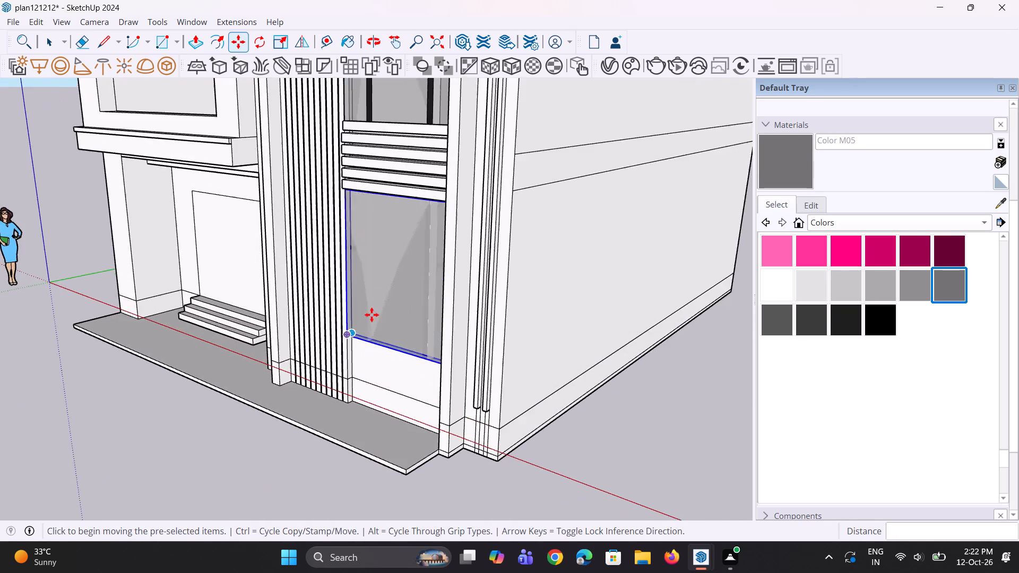
scroll(372, 315, "up", 16)
scroll(358, 375, "down", 3)
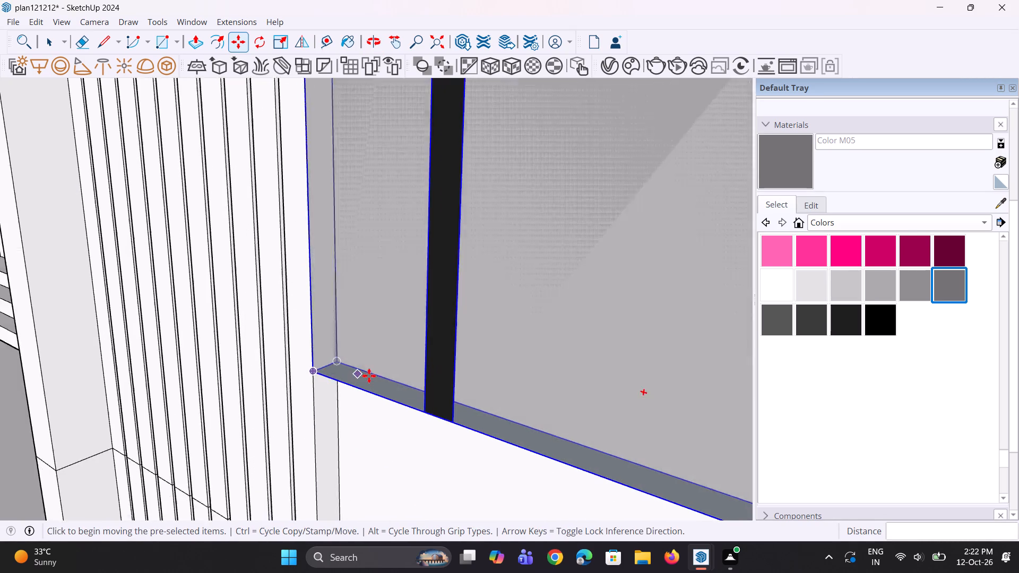
scroll(369, 376, "down", 13)
middle_click_drag(390, 401, 520, 411)
key("space")
scroll(500, 419, "down", 5)
key("space")
middle_click_drag(493, 423, 548, 376)
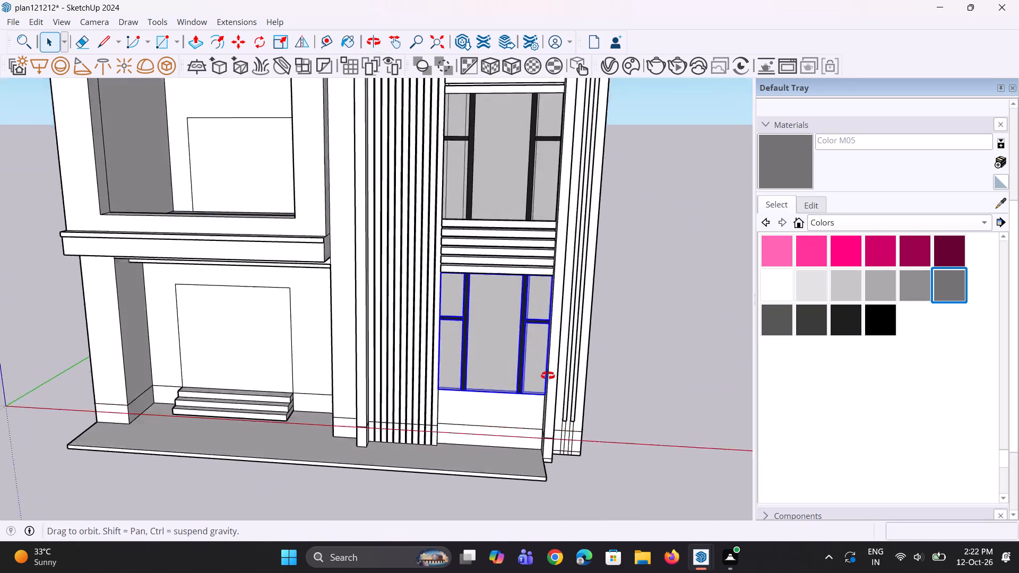
middle_click_drag(548, 376, 548, 375)
left_click(611, 370)
Examine the whole building front with the three stacked windows from several angles and distances.
scroll(610, 370, "down", 5)
middle_click_drag(612, 372, 603, 326)
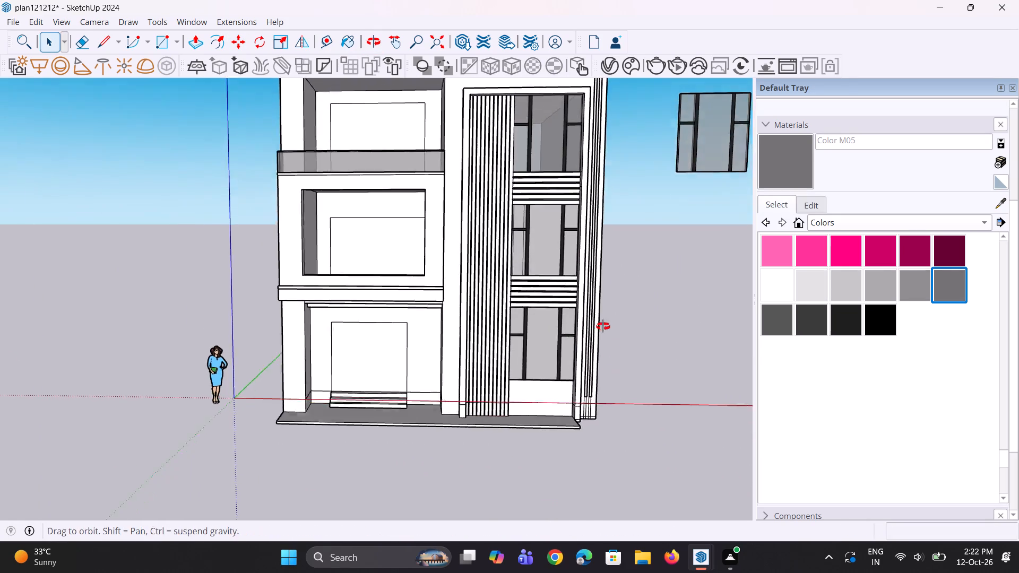
middle_click_drag(603, 326, 593, 318)
scroll(569, 341, "down", 5)
middle_click_drag(568, 350, 537, 369)
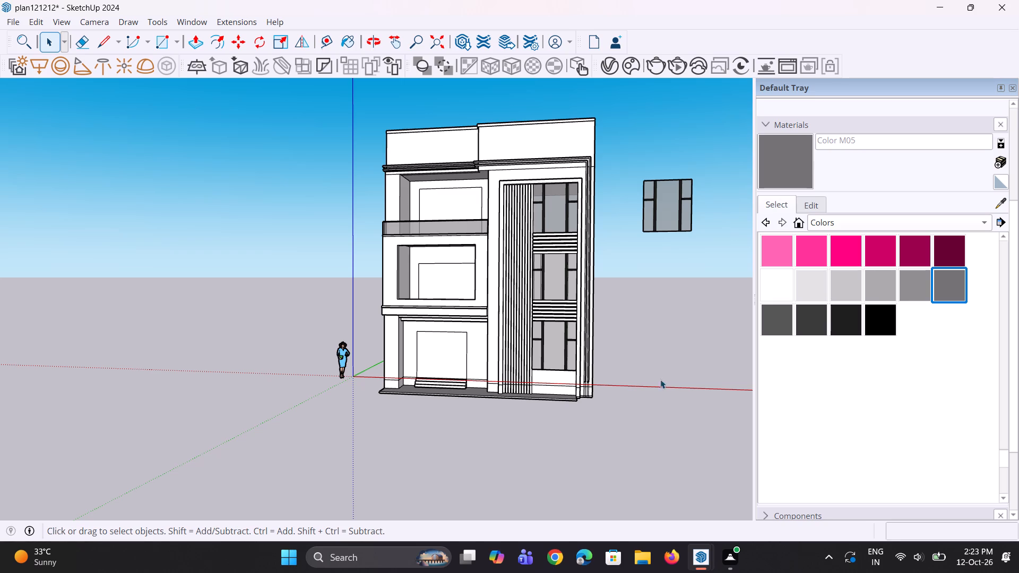
scroll(447, 405, "down", 8)
middle_click_drag(409, 433, 499, 439)
scroll(489, 368, "up", 3)
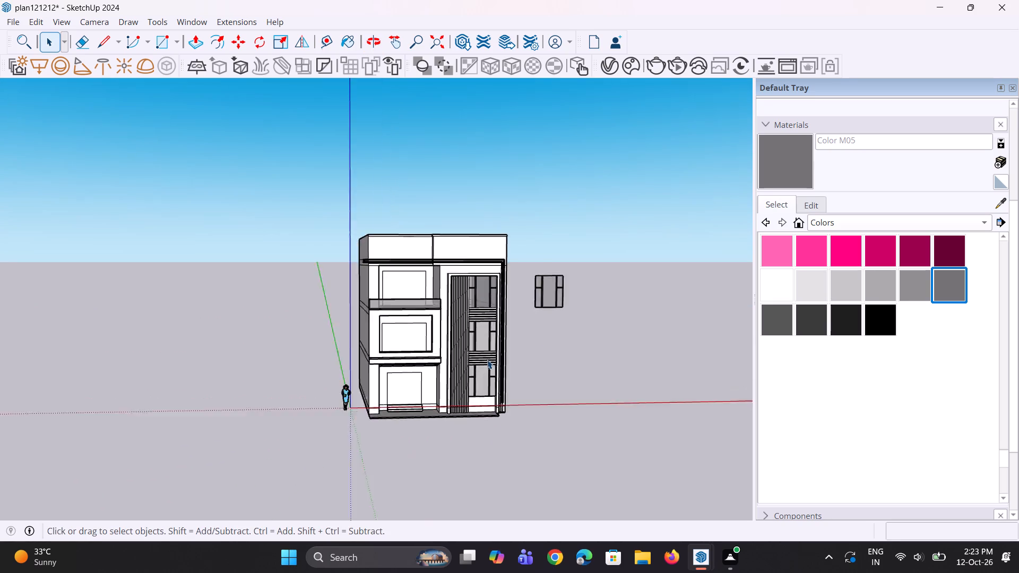
Examine the building front from several angles and distances, comparing the rectangular outlines in the recessed bays on each floor.
scroll(487, 360, "up", 9)
middle_click_drag(463, 367, 454, 393)
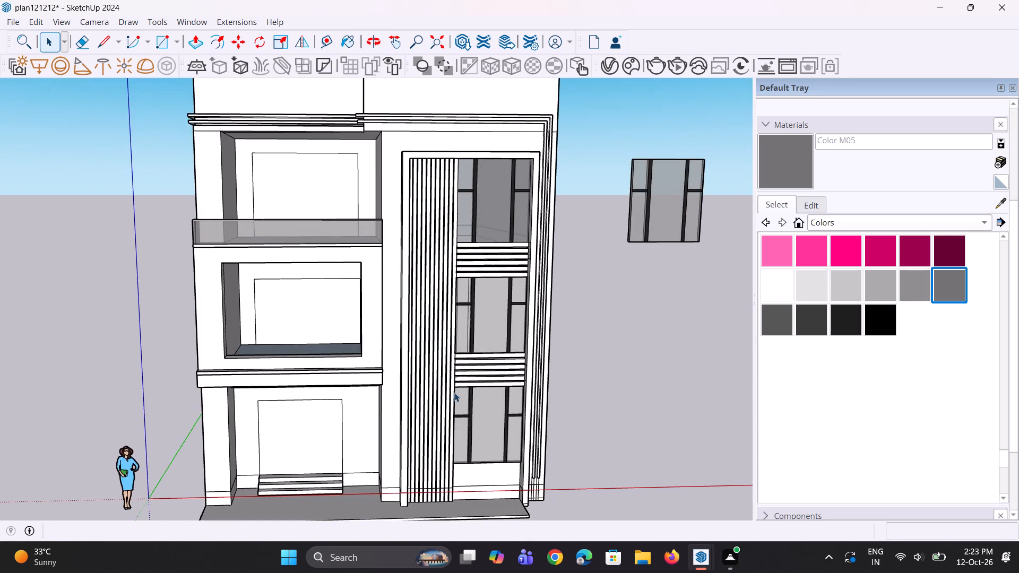
scroll(454, 398, "down", 3)
middle_click_drag(451, 403, 446, 379)
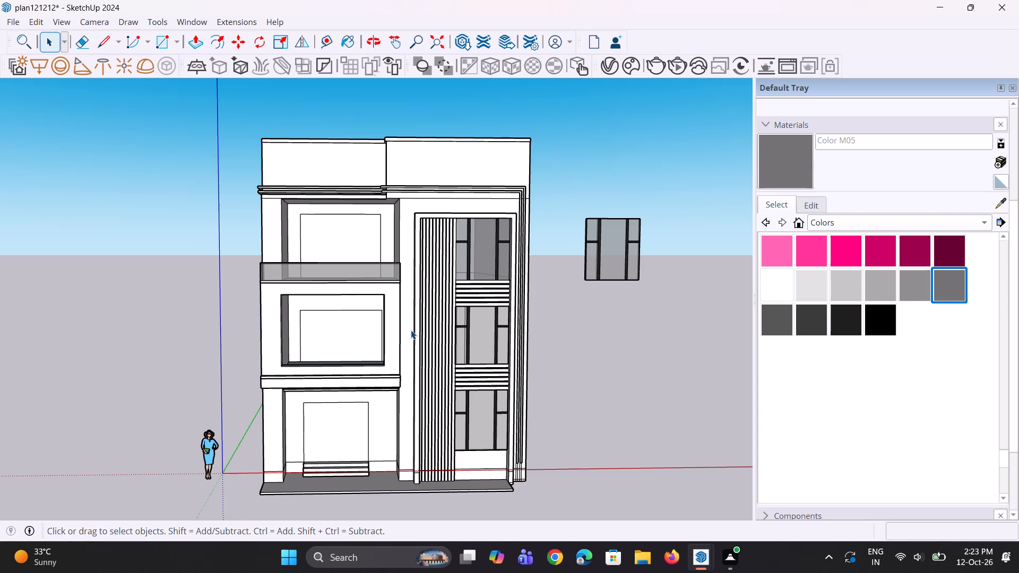
scroll(414, 367, "down", 3)
middle_click_drag(413, 385, 383, 411)
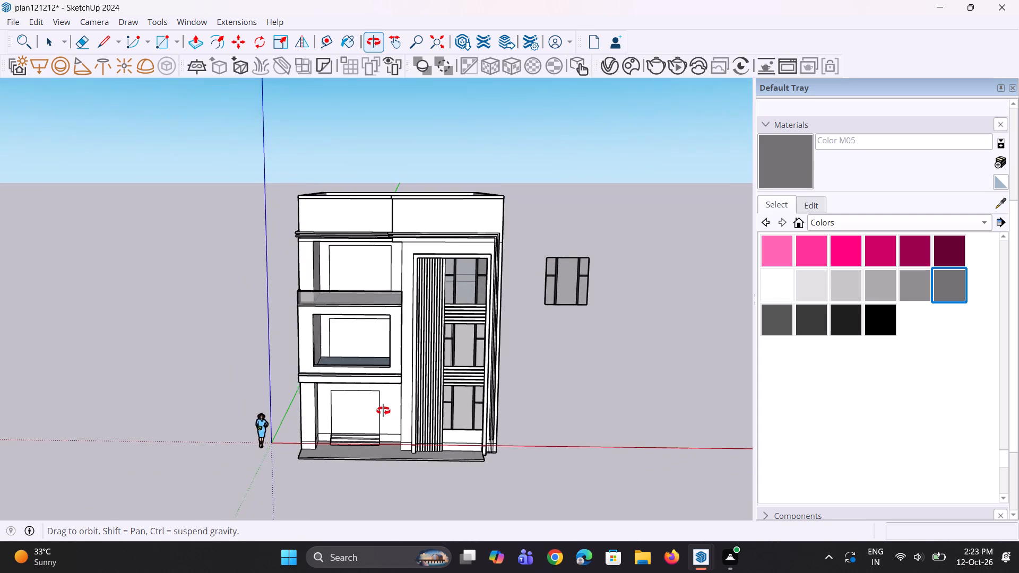
middle_click_drag(383, 411, 450, 416)
scroll(382, 406, "up", 8)
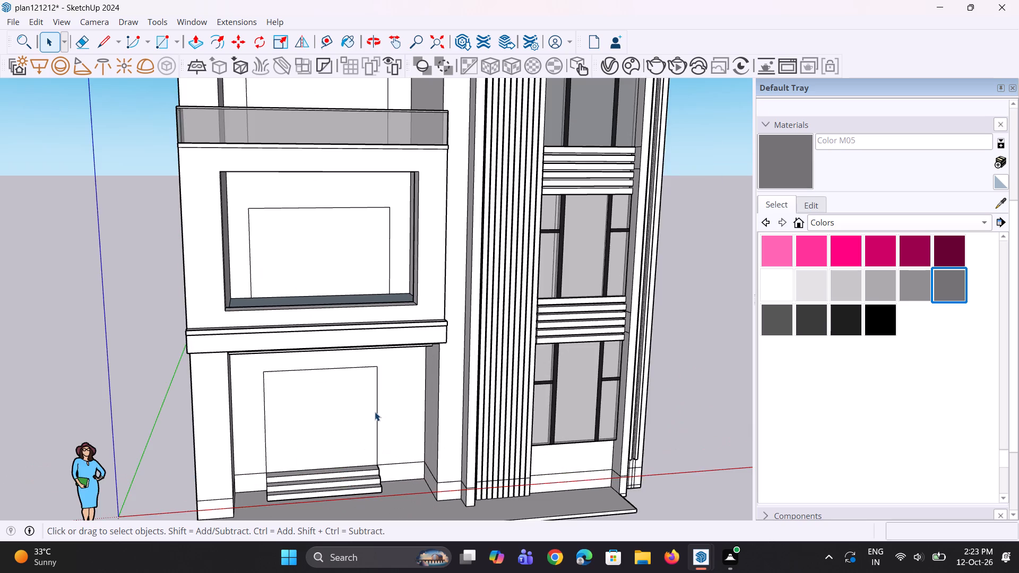
scroll(374, 413, "down", 6)
middle_click_drag(379, 441, 363, 412)
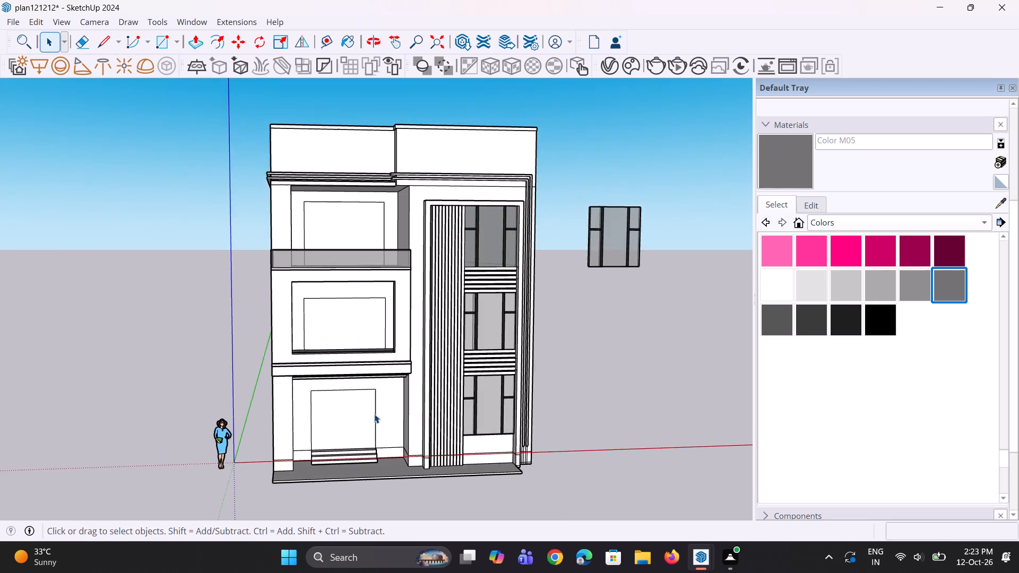
scroll(376, 413, "up", 3)
scroll(348, 216, "up", 1)
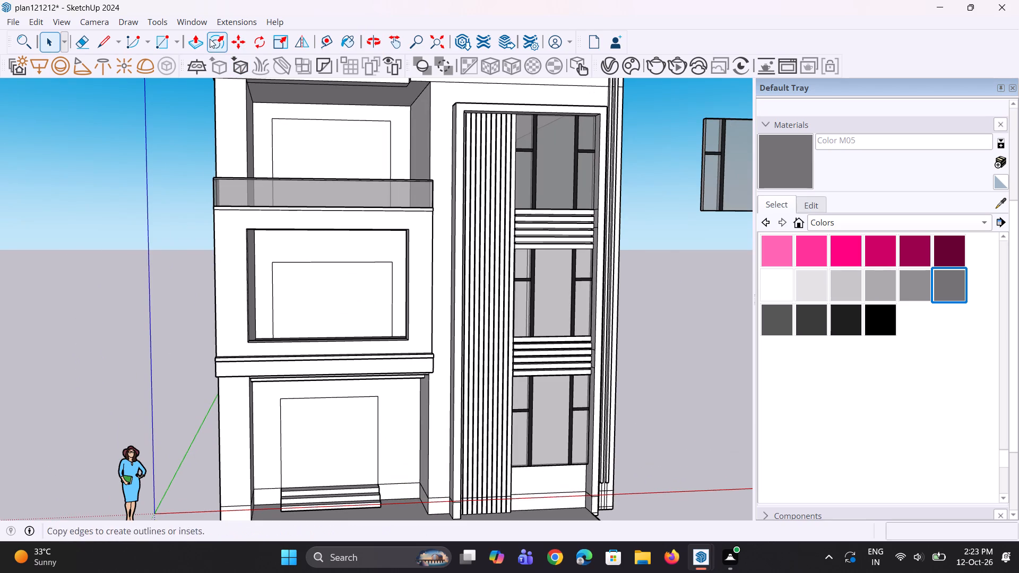
Place two vertical guides on the front wall, in line with both side edges of the middle-floor rectangular outline, about 9' apart.
left_click(325, 42)
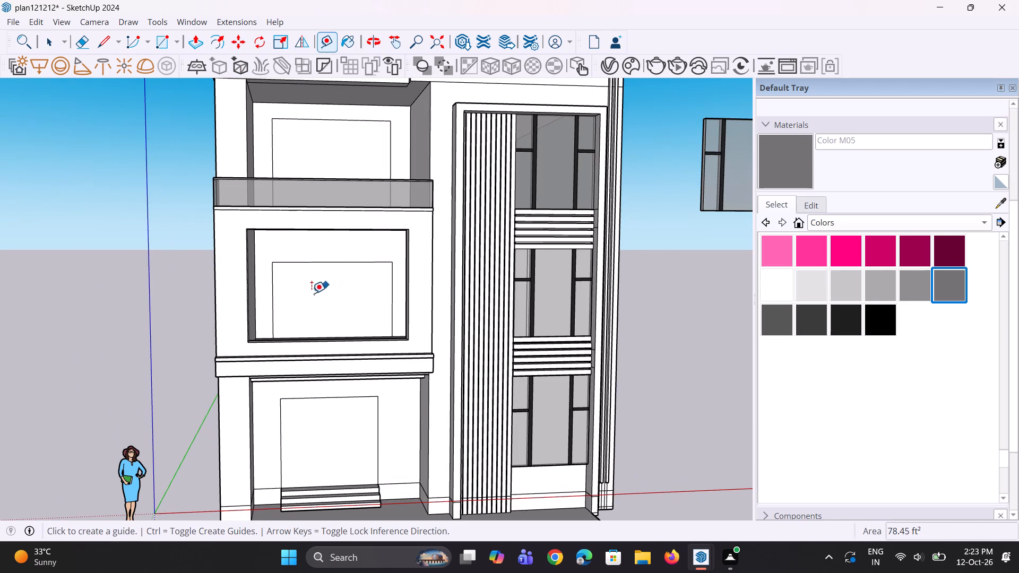
left_click(270, 308)
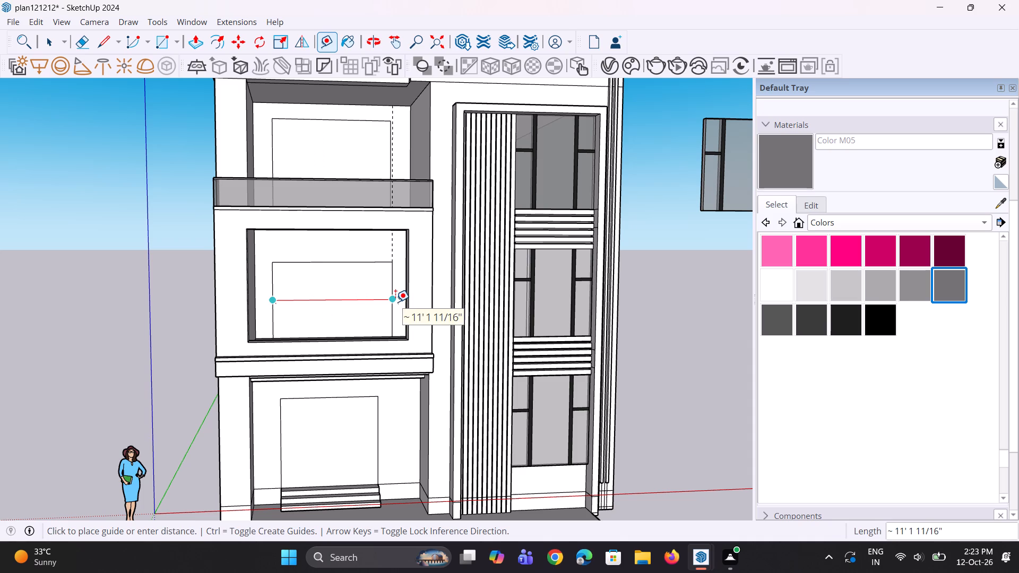
left_click(393, 369)
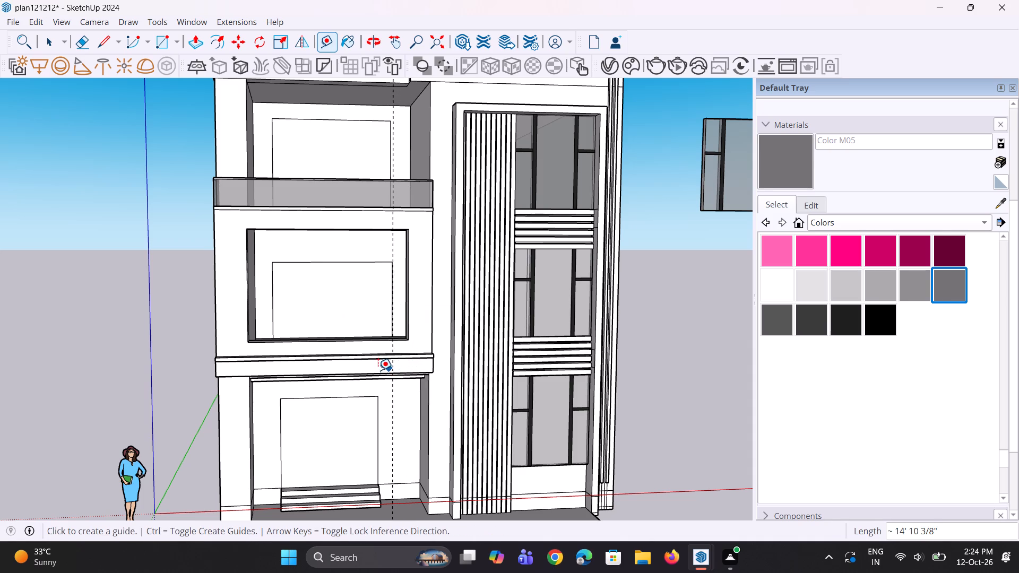
left_click(391, 345)
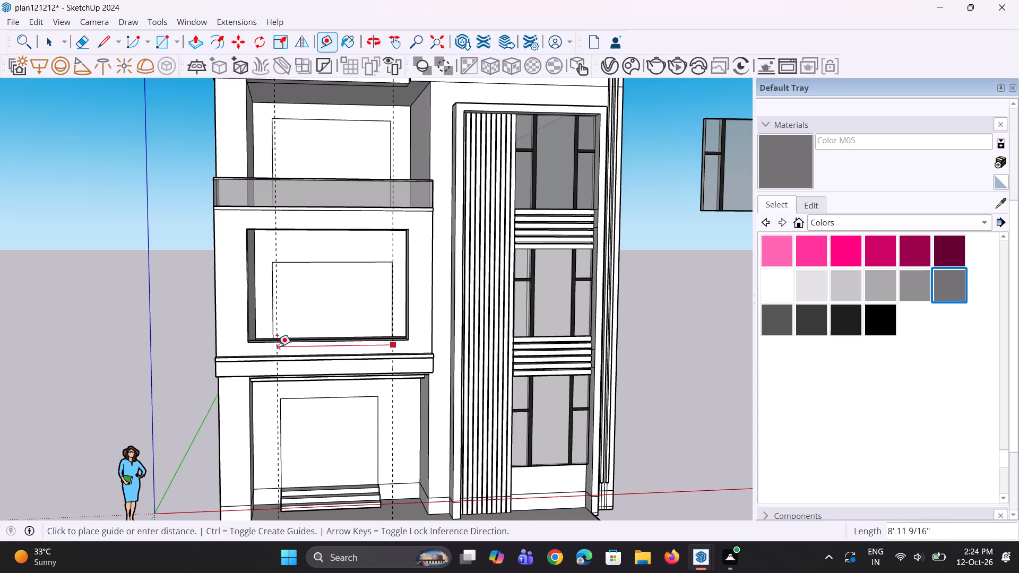
scroll(277, 346, "up", 5)
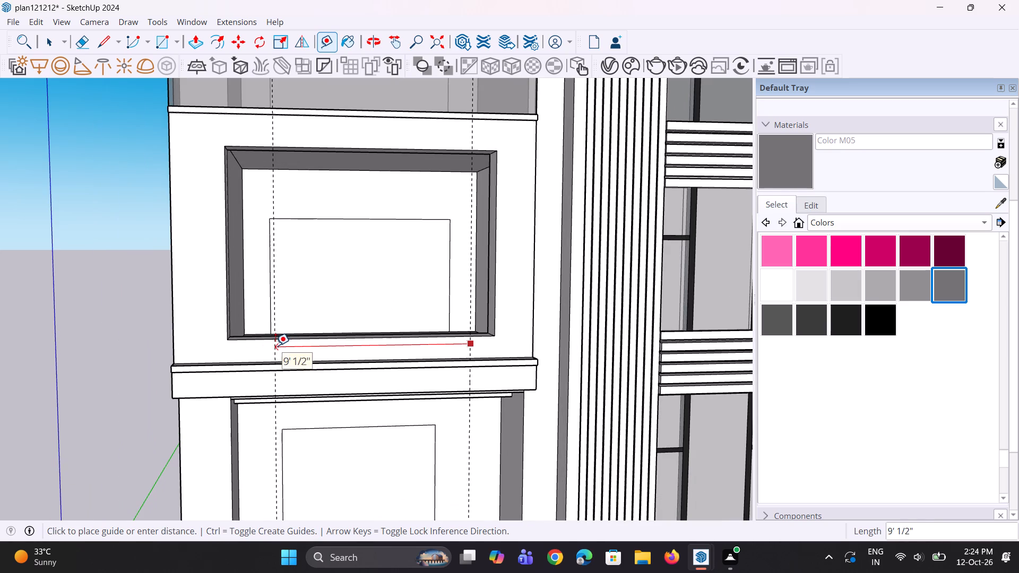
left_click(273, 344)
Examine how the two vertical guides line up with the rectangular outlines on the ground floor and the floors above.
scroll(295, 369, "down", 10)
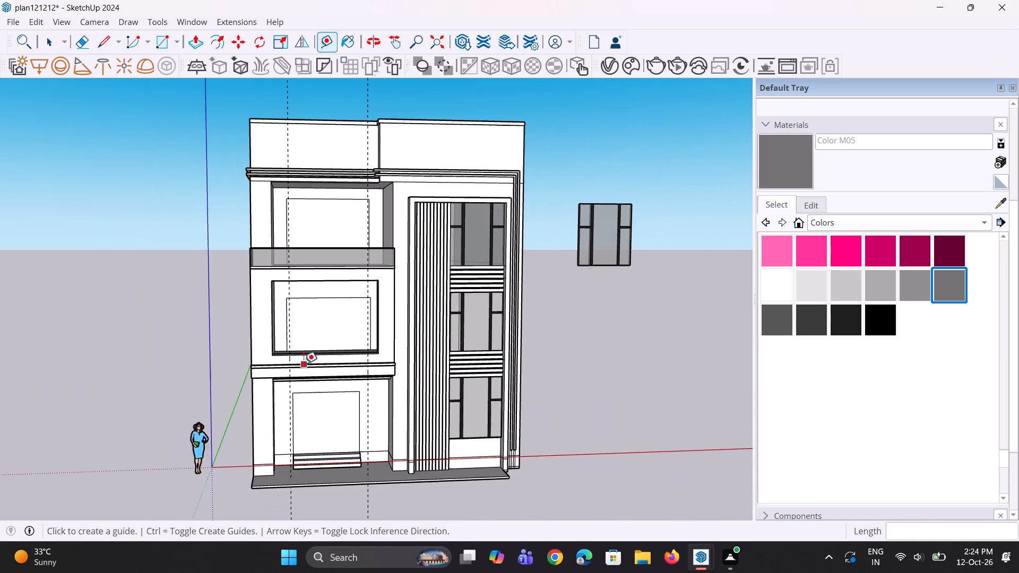
scroll(304, 367, "down", 3)
middle_click_drag(338, 435, 293, 428)
scroll(293, 428, "up", 4)
middle_click_drag(312, 429, 315, 429)
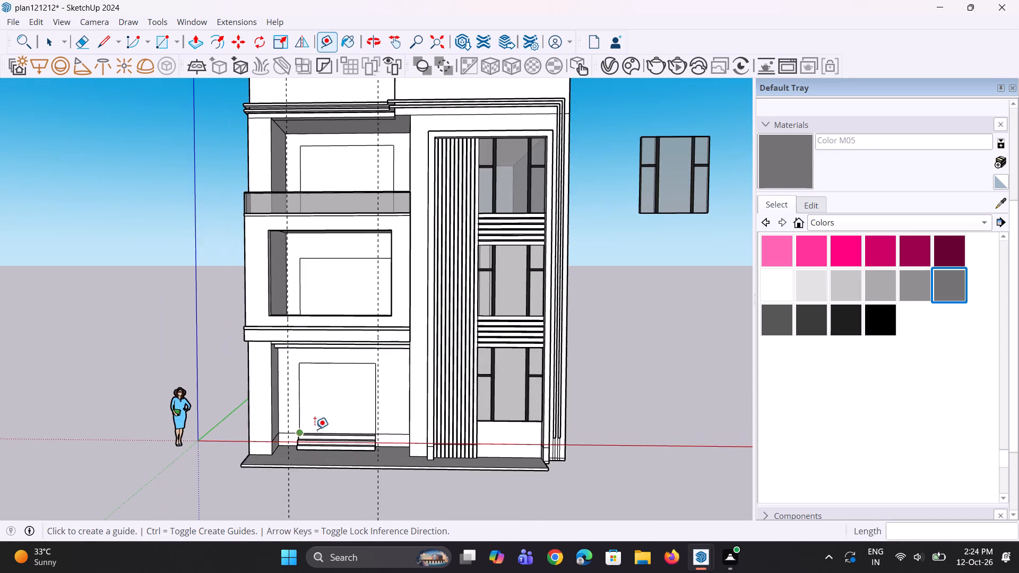
middle_click_drag(315, 429, 360, 420)
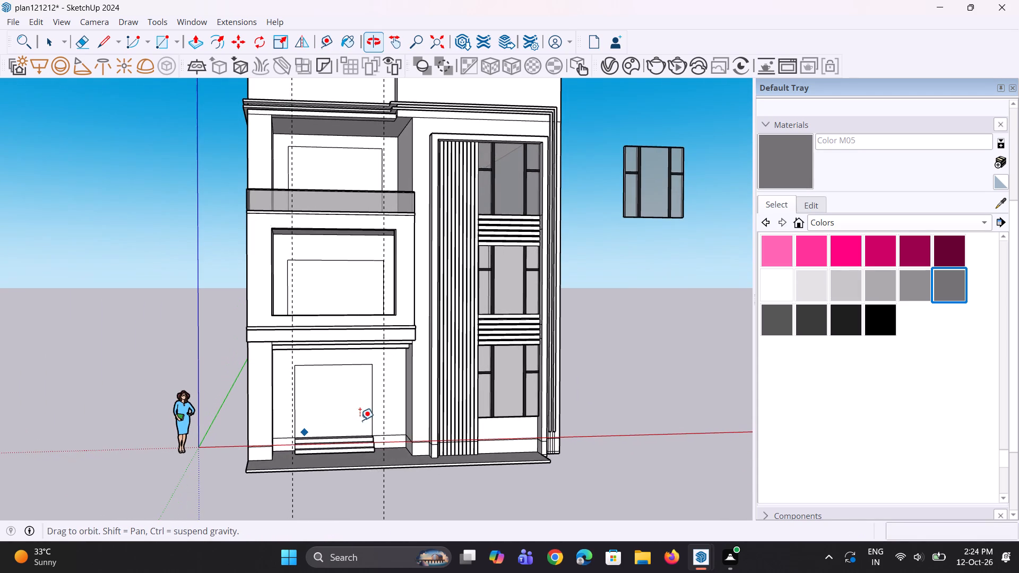
scroll(304, 399, "up", 2)
scroll(303, 397, "down", 2)
middle_click_drag(313, 396, 324, 399)
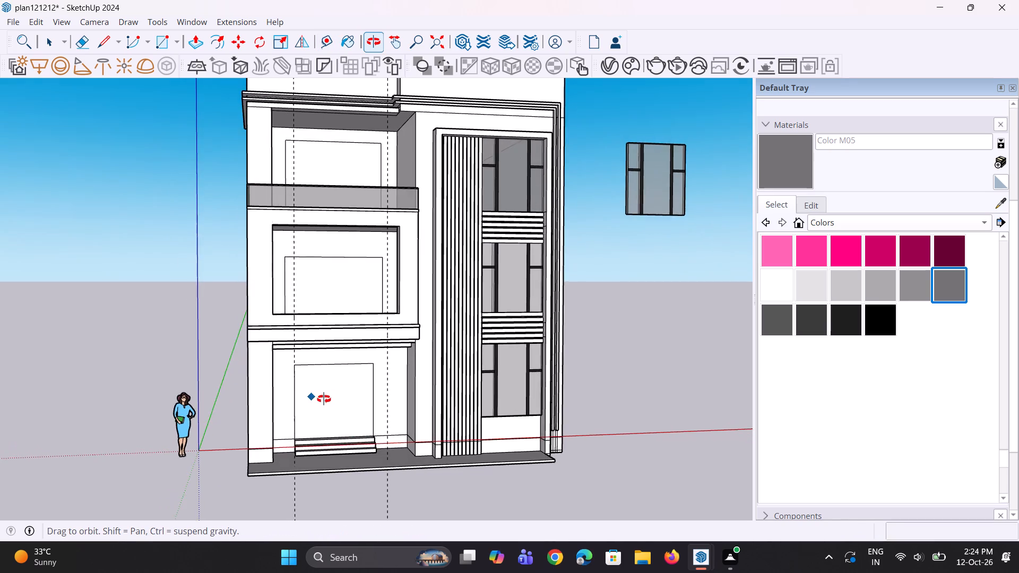
middle_click_drag(324, 399, 306, 395)
Move the left vertical edge of the ground-floor outline above the steps outward, in line with the outlines on the floors above.
scroll(286, 388, "up", 3)
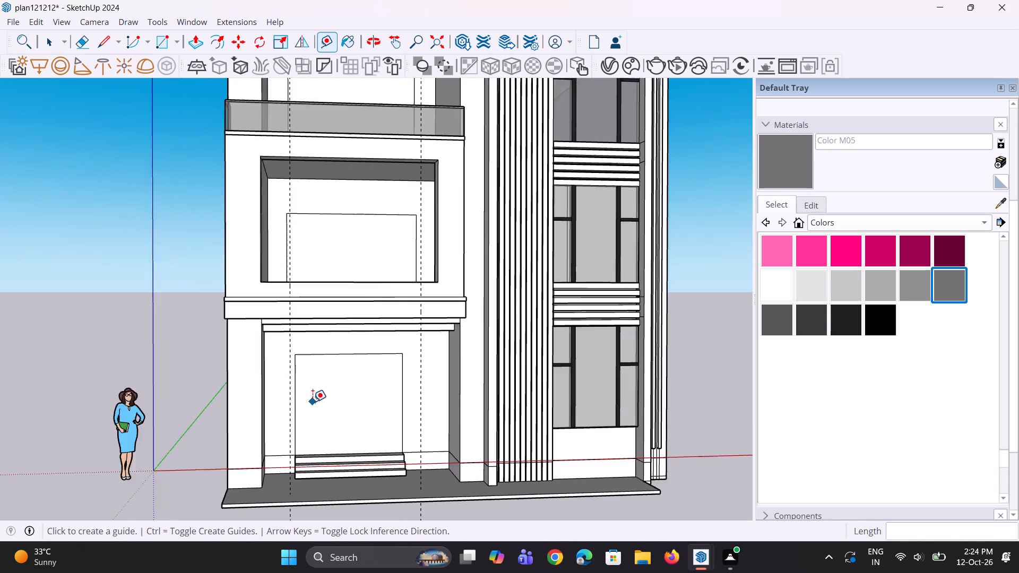
scroll(313, 402, "up", 4)
key("space")
left_click(296, 403)
scroll(296, 345, "up", 2)
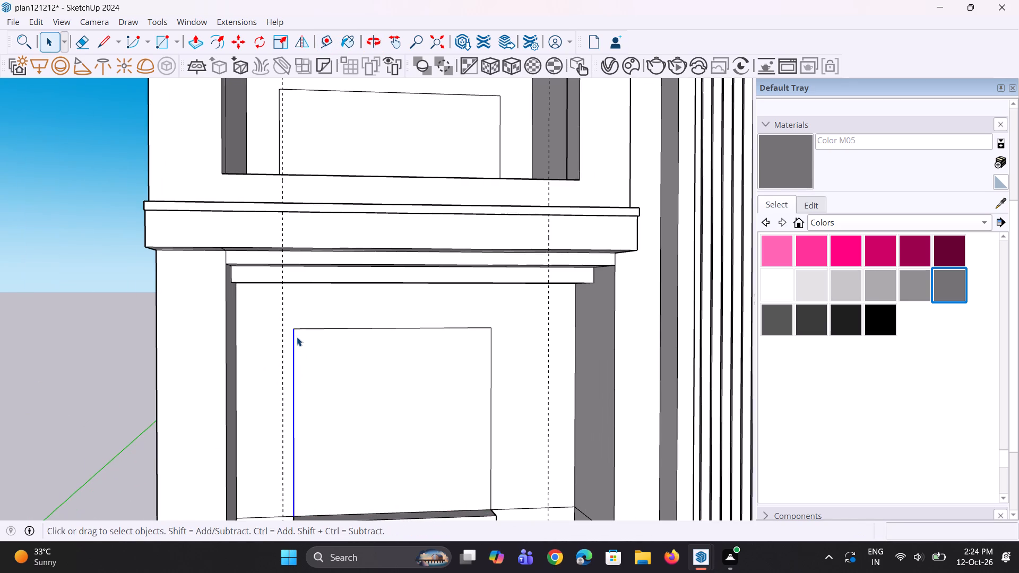
key("m")
left_click(288, 327)
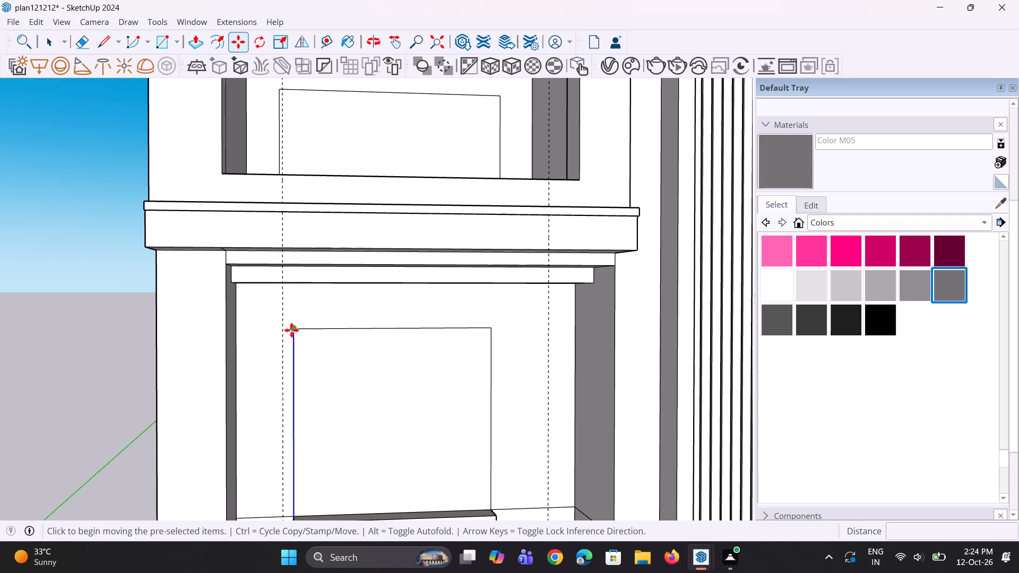
left_click(291, 330)
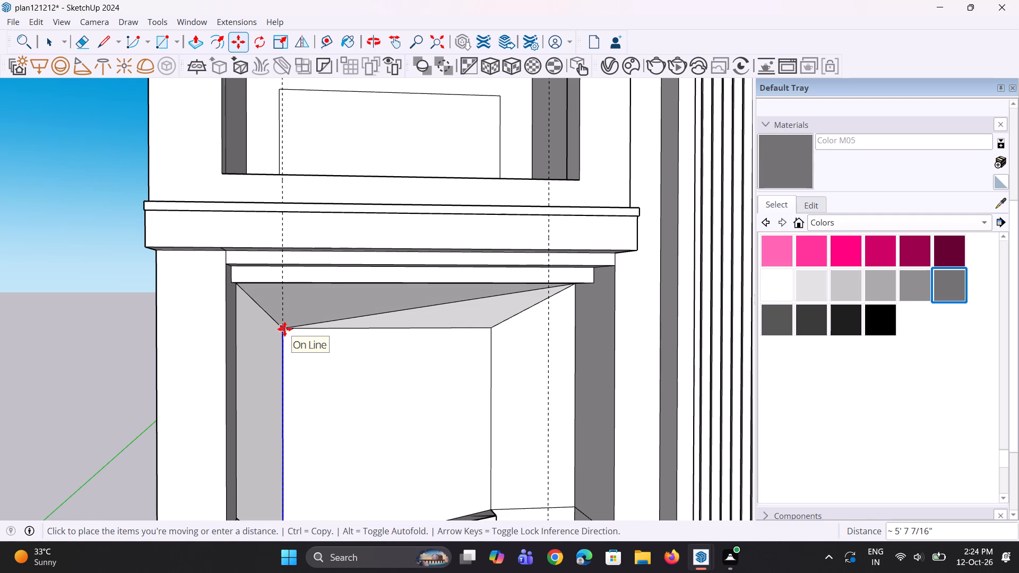
key("Escape")
scroll(295, 334, "up", 1)
left_click(295, 334)
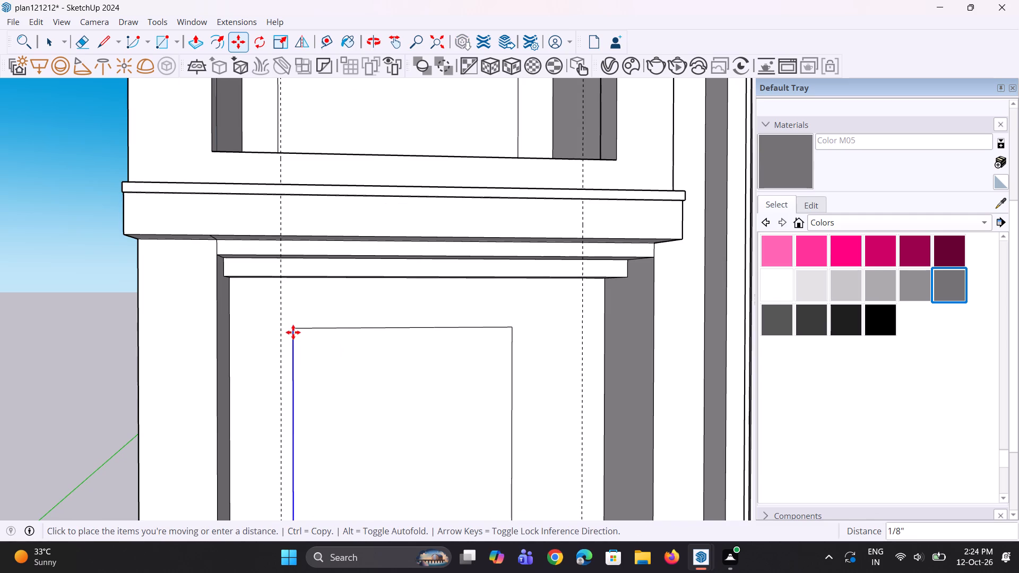
key("Escape")
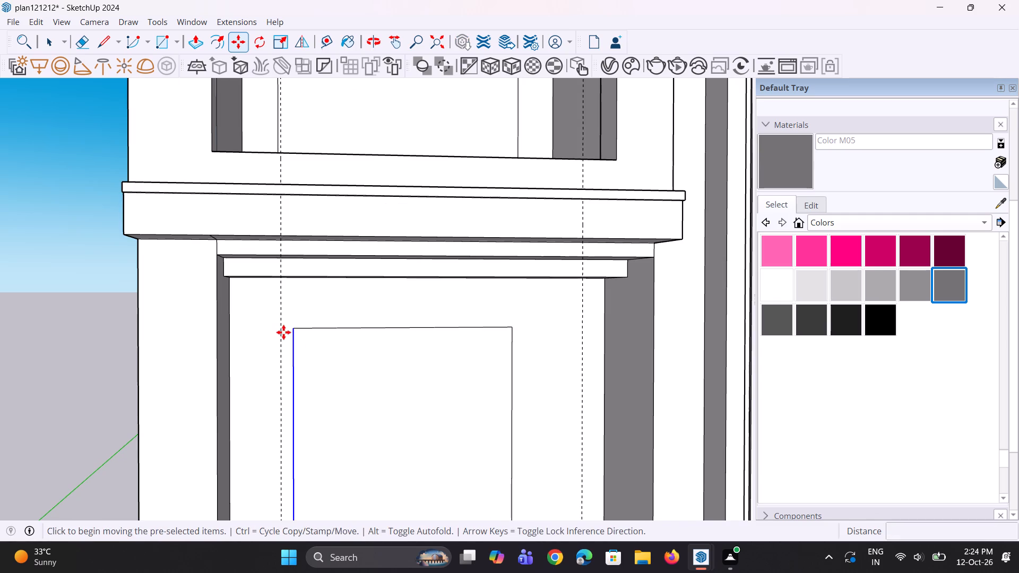
middle_click_drag(305, 346, 246, 352)
scroll(306, 326, "up", 1)
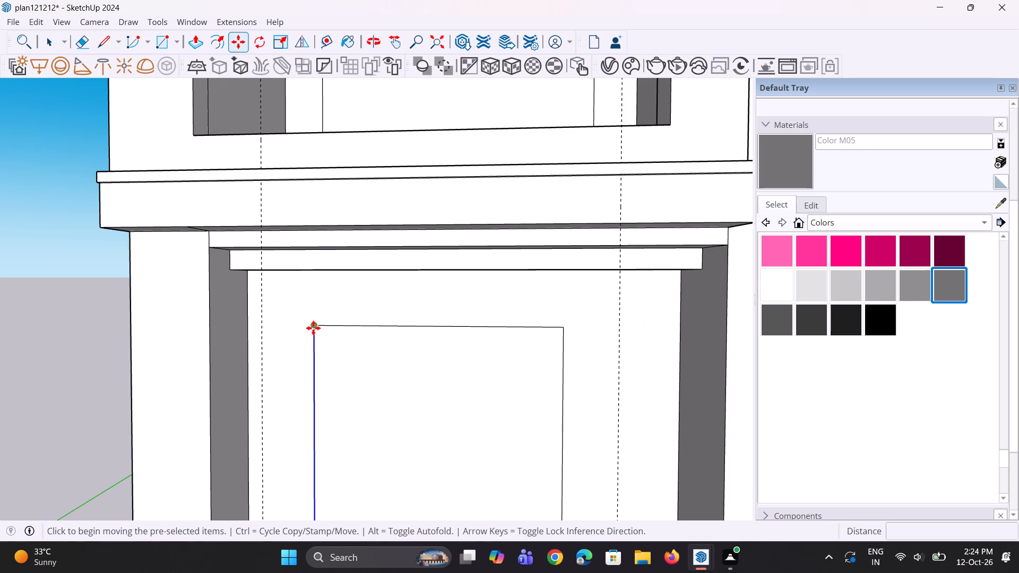
left_click(313, 328)
left_click(296, 325)
scroll(326, 346, "down", 7)
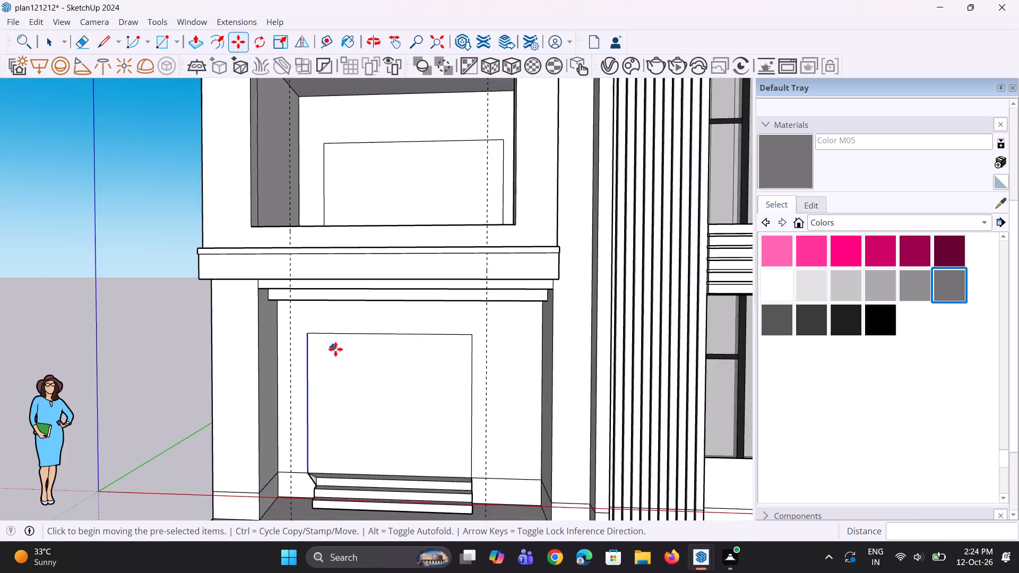
Examine the ground-floor outline's moved edge against the guides and the outlines on the upper floors.
scroll(335, 349, "down", 3)
middle_click_drag(383, 349, 418, 337)
scroll(418, 337, "down", 4)
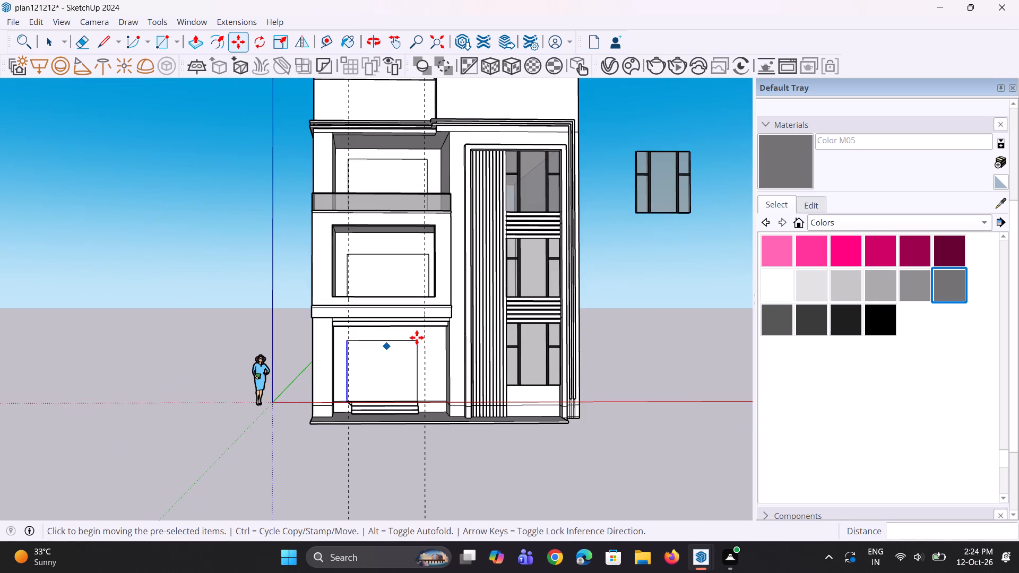
scroll(416, 337, "down", 1)
middle_click_drag(419, 337, 424, 334)
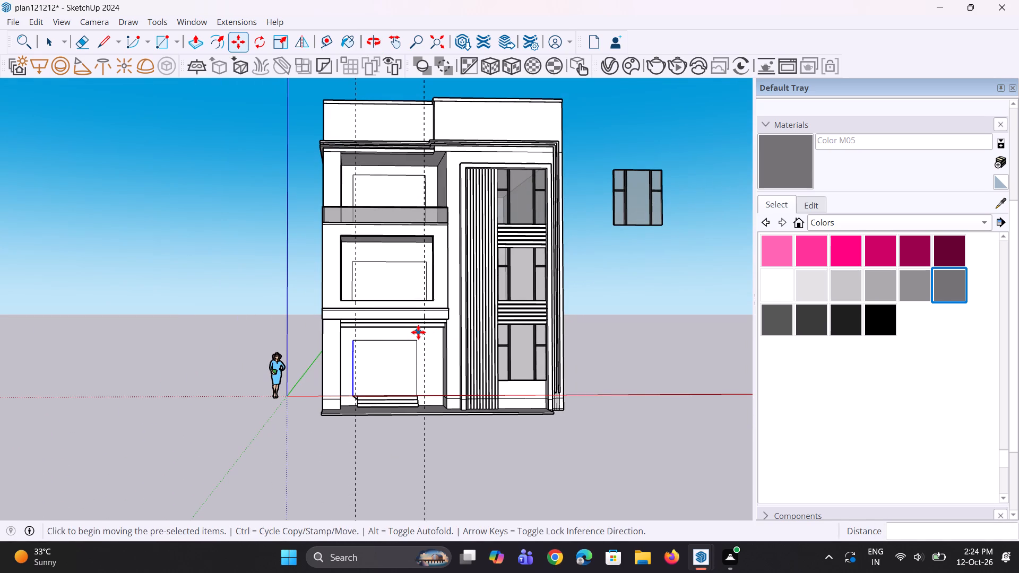
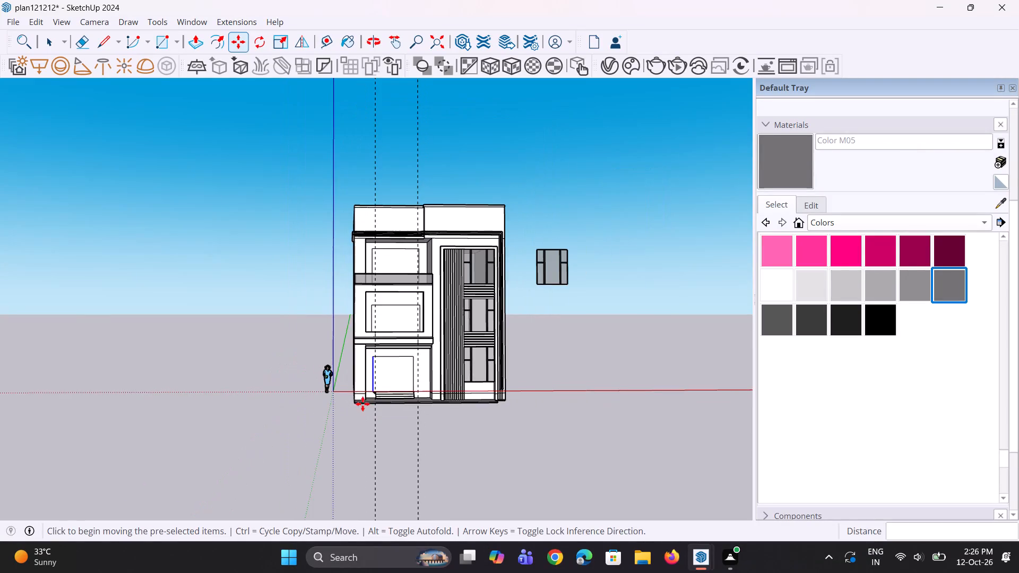
Lower the top edge of the ground-floor rectangular outline above the steps by a little over 1'.
middle_click_drag(359, 398, 347, 387)
scroll(412, 366, "up", 6)
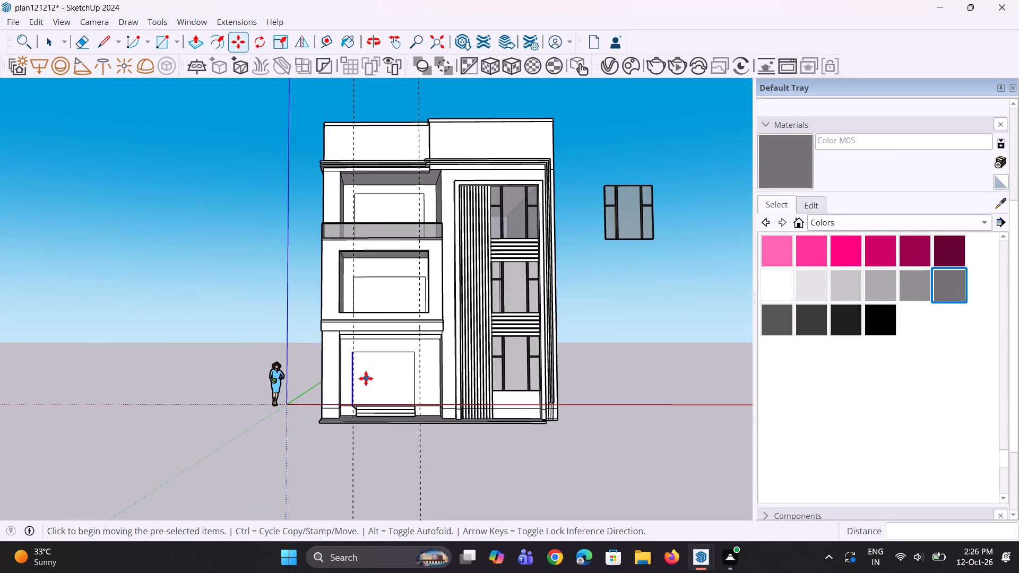
scroll(366, 378, "up", 1)
middle_click_drag(367, 378, 378, 387)
scroll(378, 390, "down", 5)
middle_click_drag(379, 394, 366, 396)
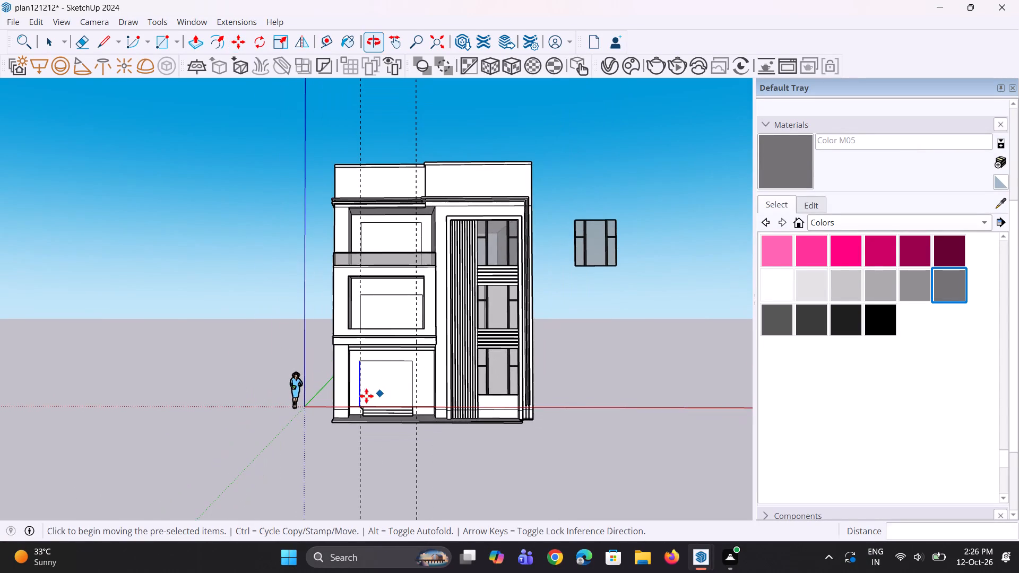
scroll(372, 369, "up", 3)
key("space")
key("space")
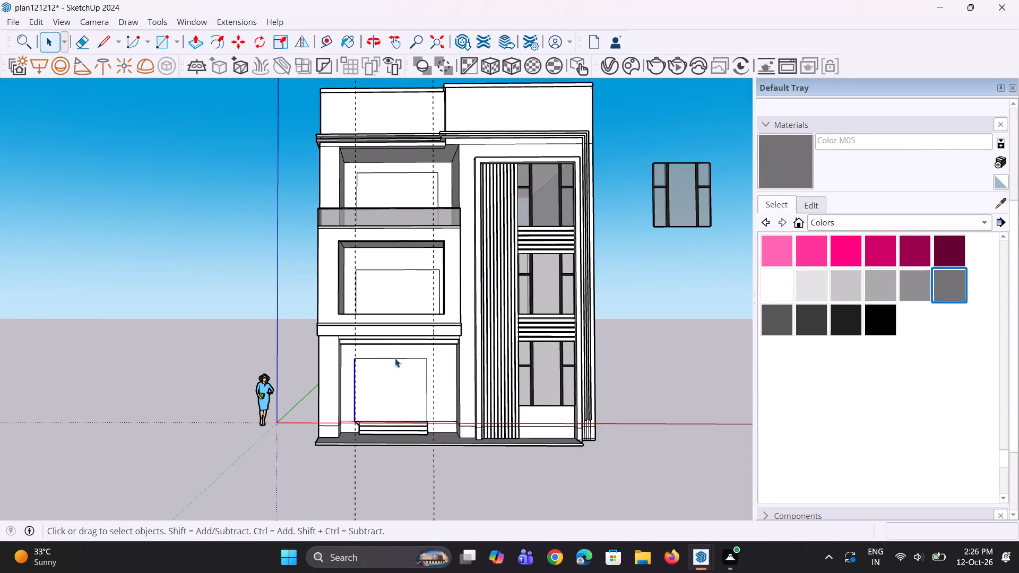
left_click(395, 358)
scroll(430, 361, "up", 1)
key("m")
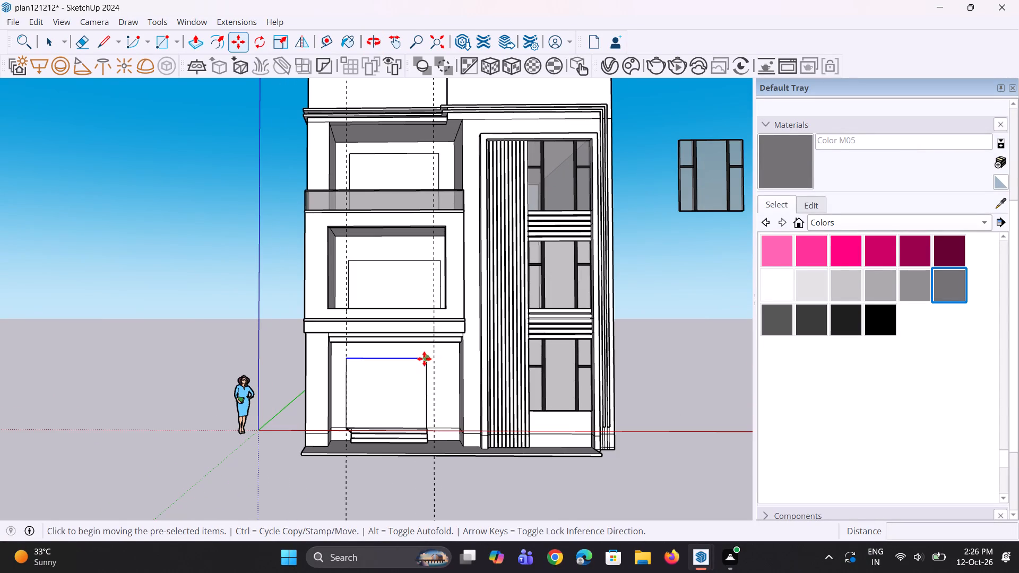
left_click(424, 359)
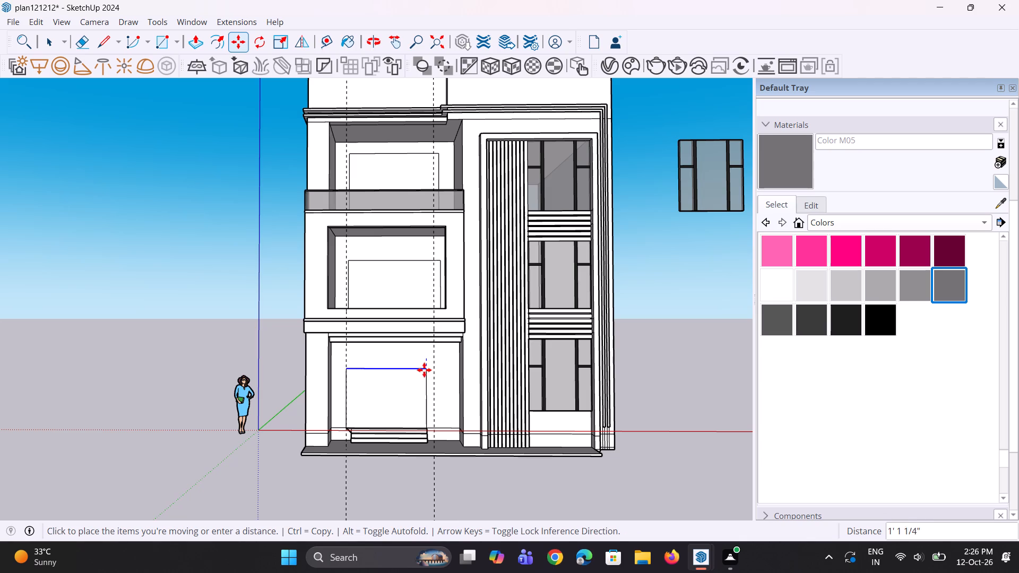
left_click(425, 373)
middle_click(425, 375)
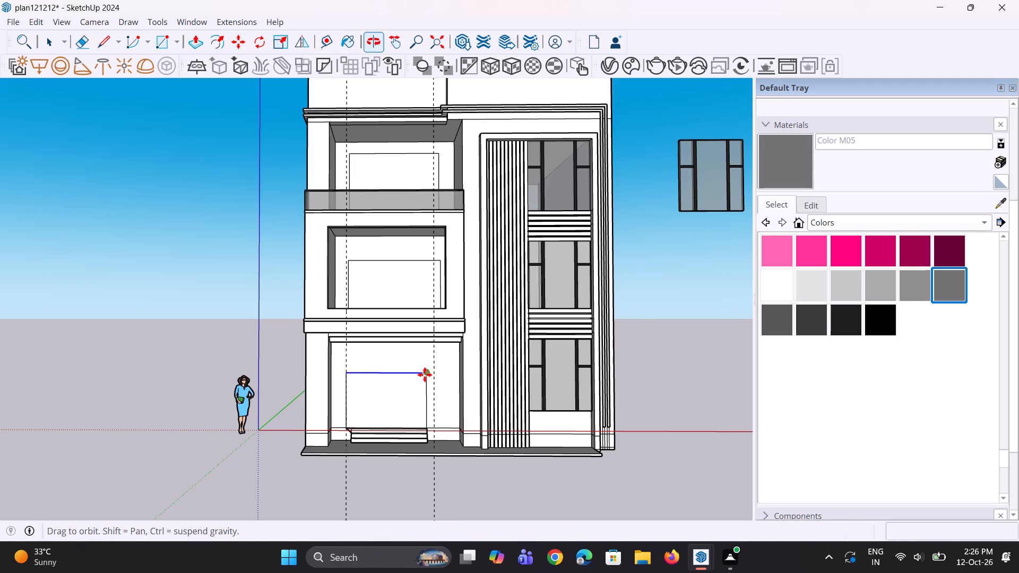
key("space")
key("space")
Move the right vertical edge of the ground-floor outline outward, in line with the outlines on the floors above, and clear the selection.
middle_click_drag(426, 396, 436, 406)
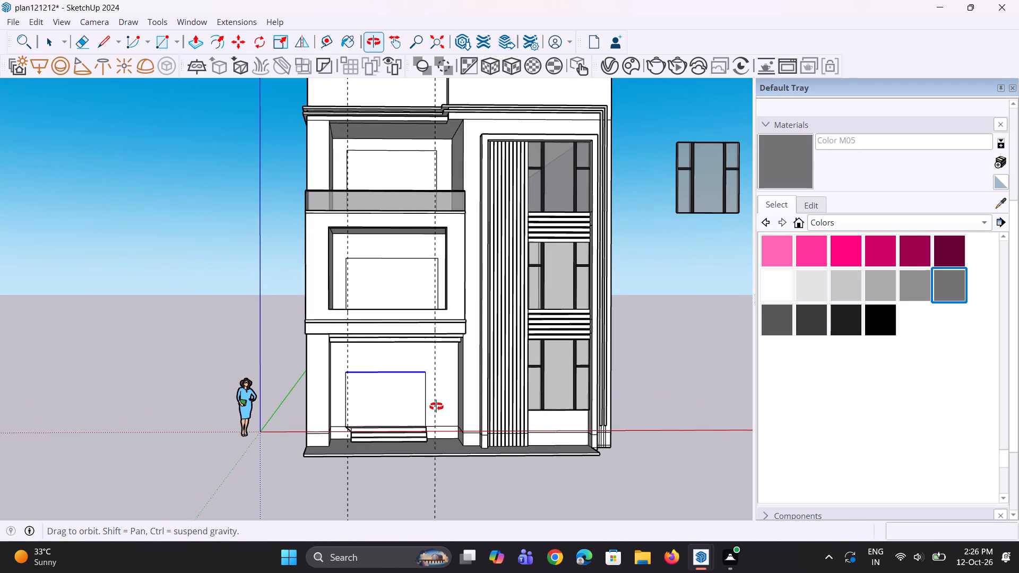
middle_click_drag(436, 406, 439, 407)
key("space")
key("space")
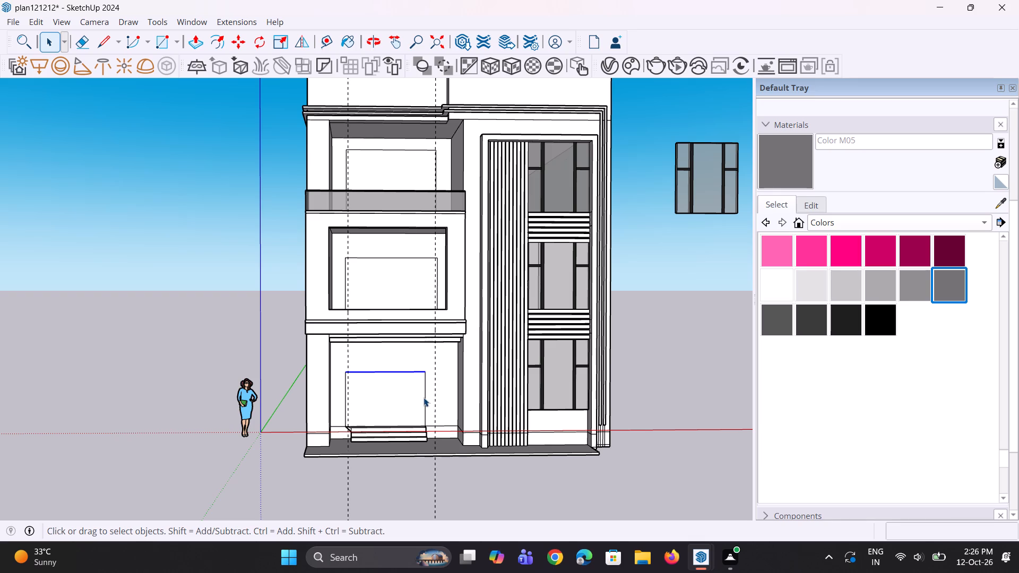
left_click(424, 397)
scroll(424, 384, "up", 1)
left_click(426, 384)
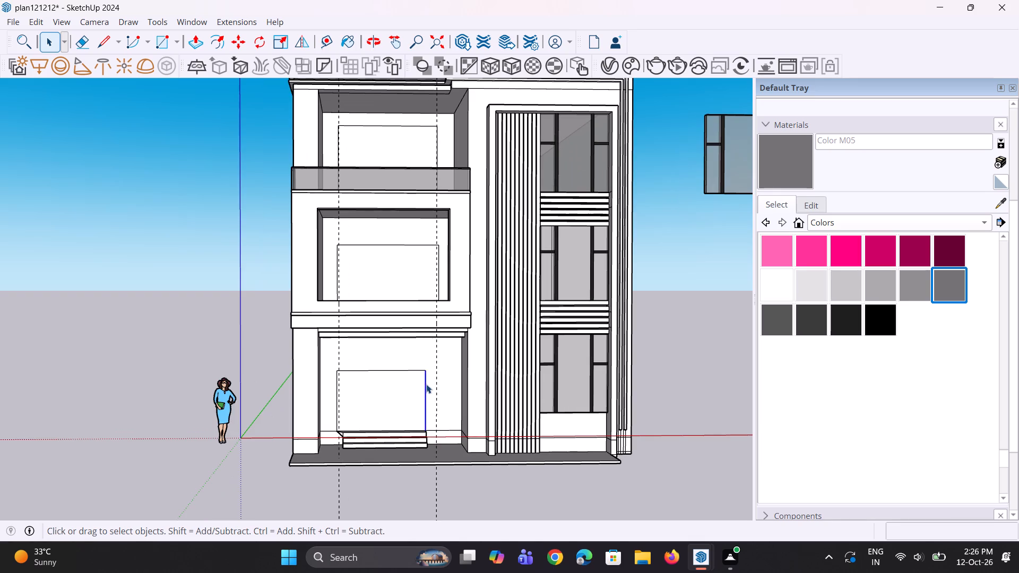
key("m")
left_click(428, 372)
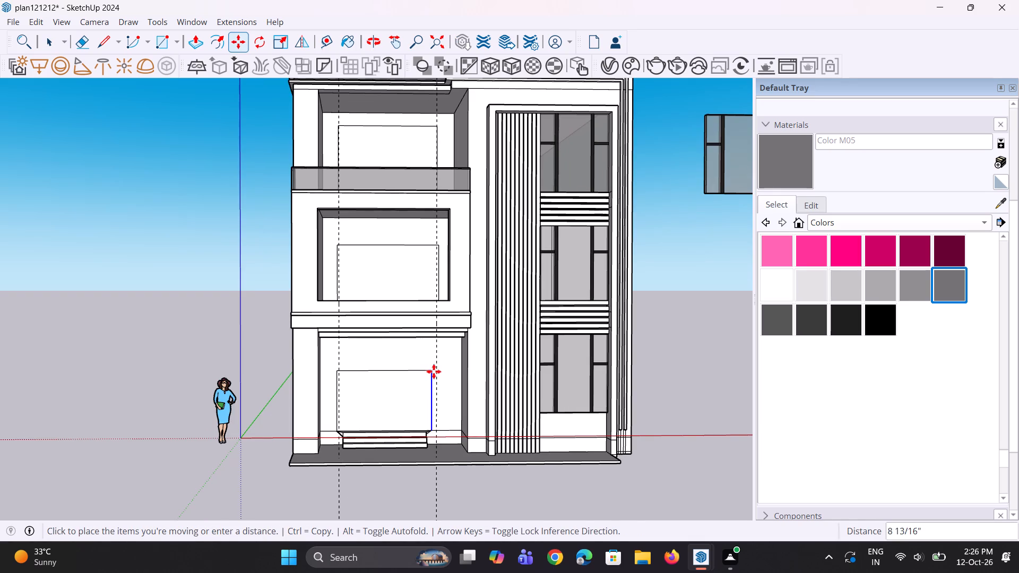
middle_click_drag(439, 371, 466, 379)
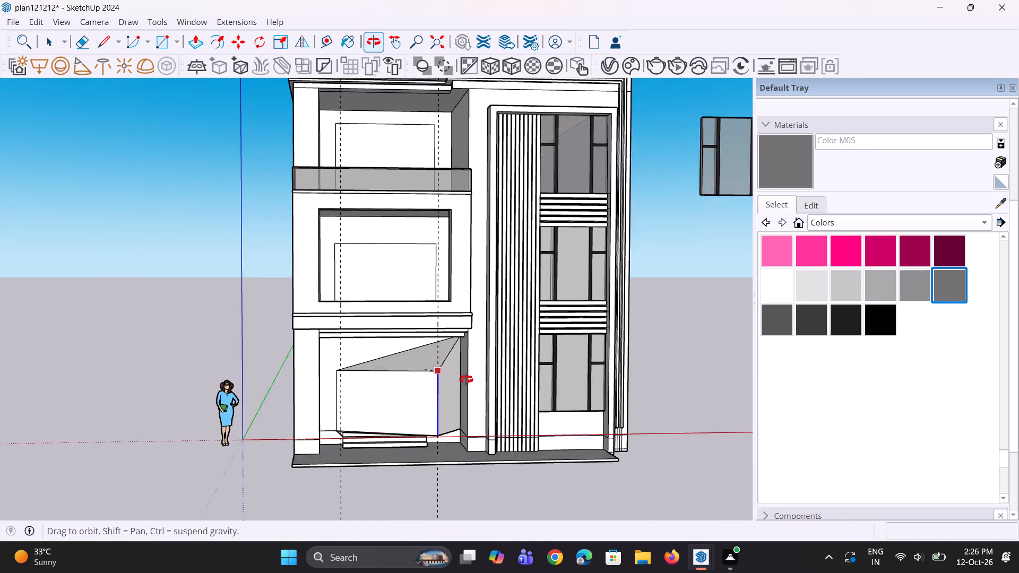
middle_click_drag(466, 379, 521, 379)
key("Escape")
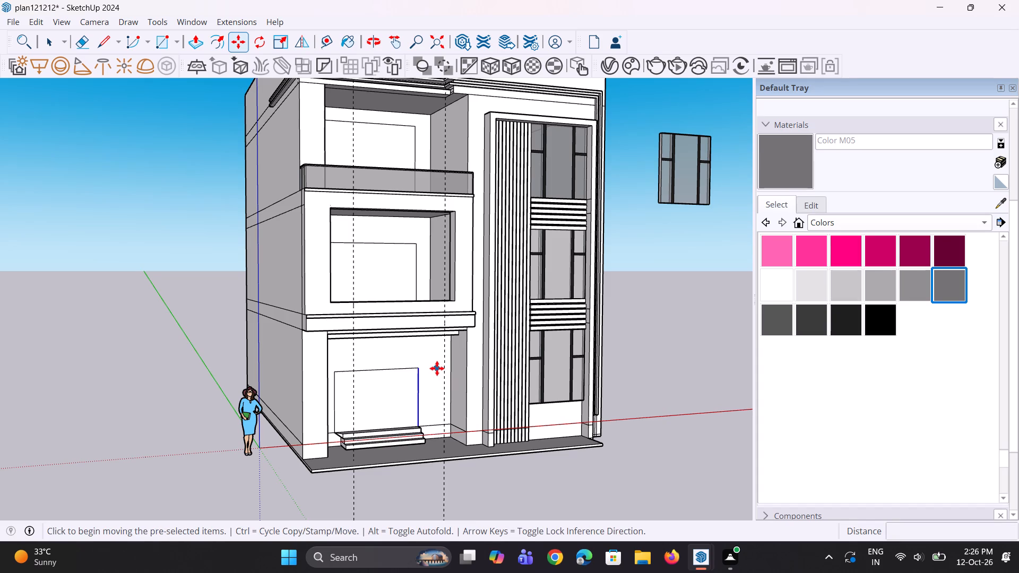
scroll(404, 369, "up", 1)
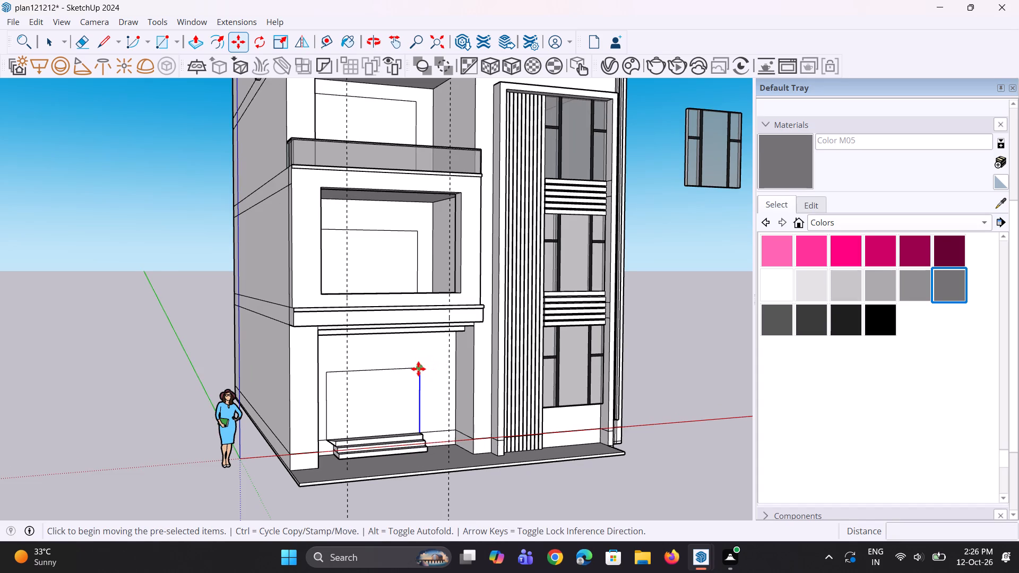
left_click(418, 369)
left_click(433, 368)
middle_click_drag(437, 389, 369, 391)
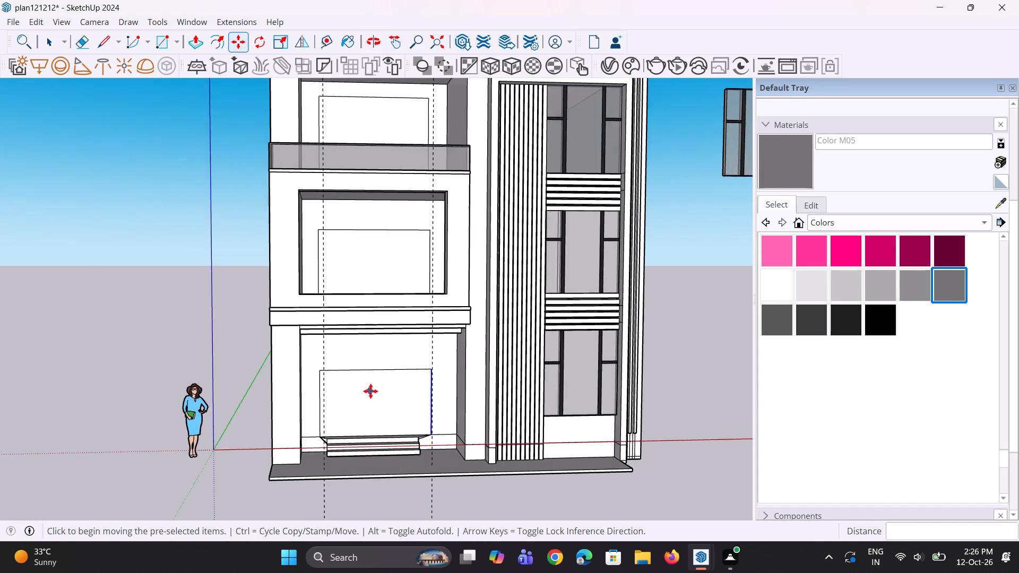
scroll(370, 391, "down", 8)
key("space")
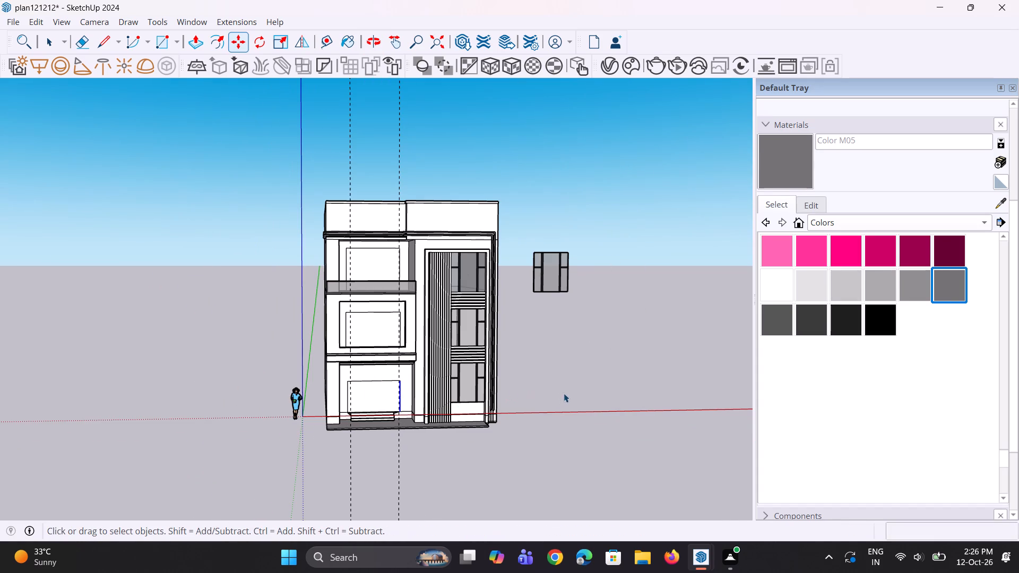
key("space")
left_click(565, 393)
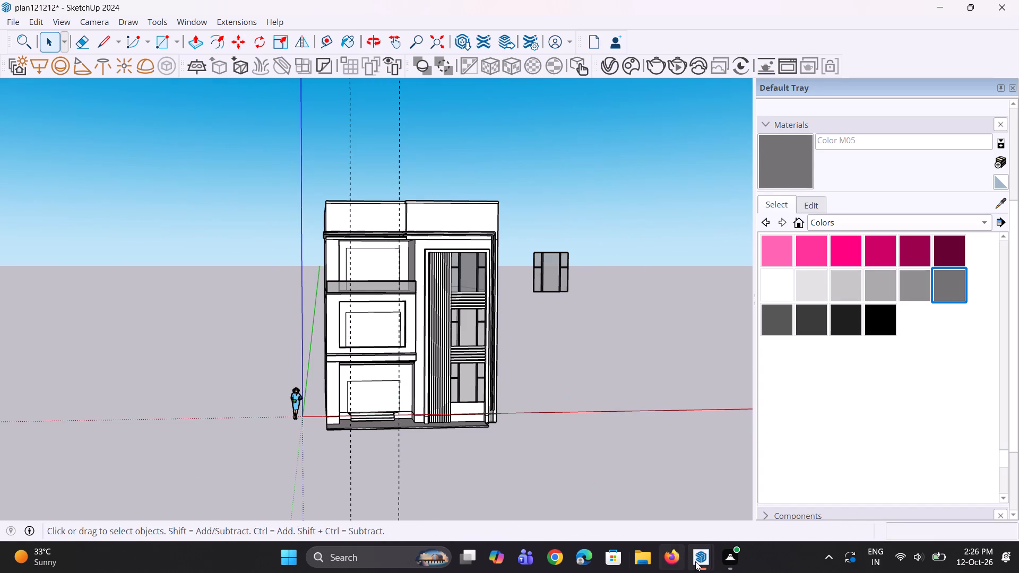
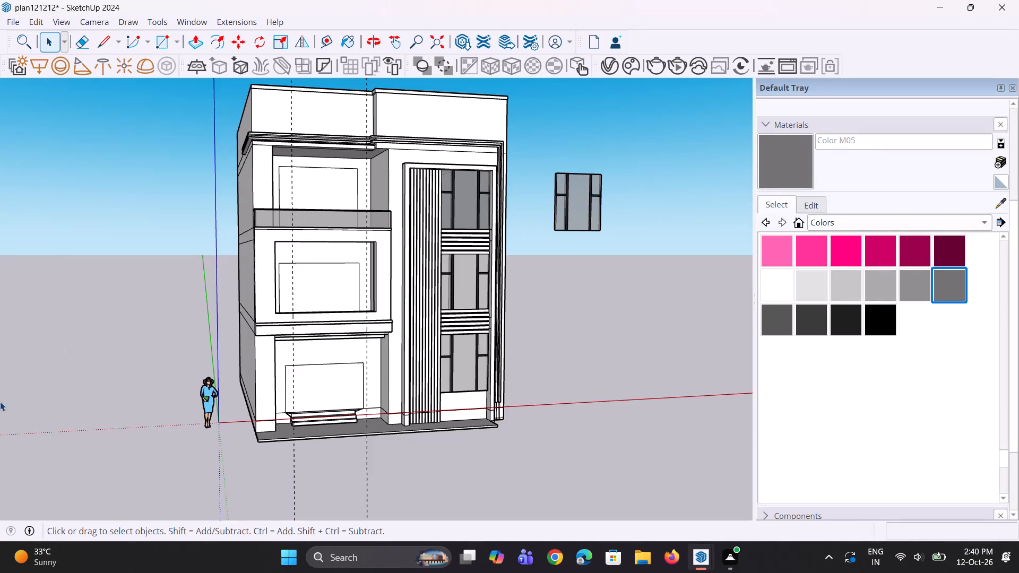
Copy the ground-floor opening face out of the building to beside the human figure, about 24' 4" away.
scroll(0, 414, "down", 2)
middle_click_drag(42, 397, 16, 382)
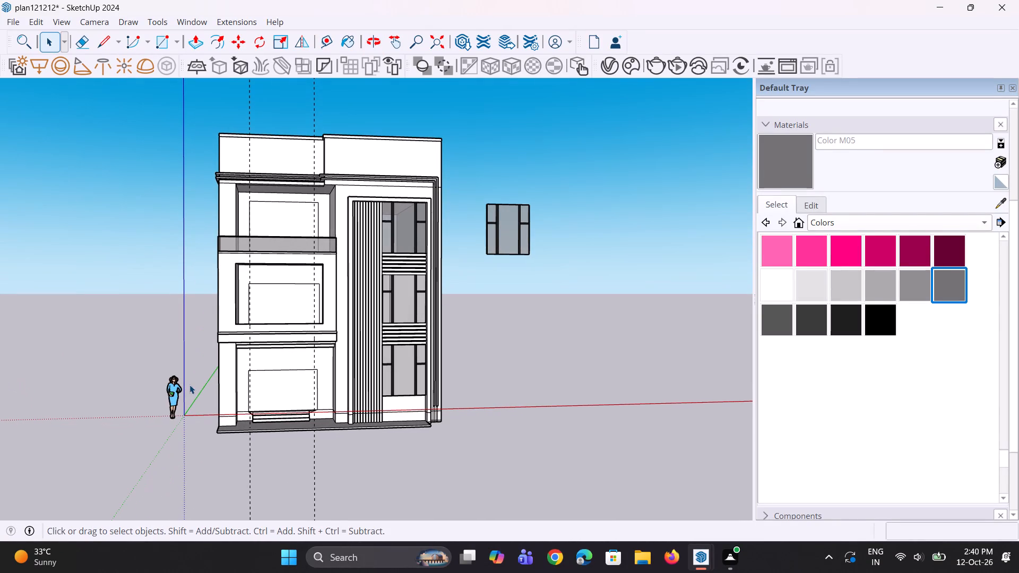
left_click(271, 394)
scroll(285, 392, "up", 2)
key("m")
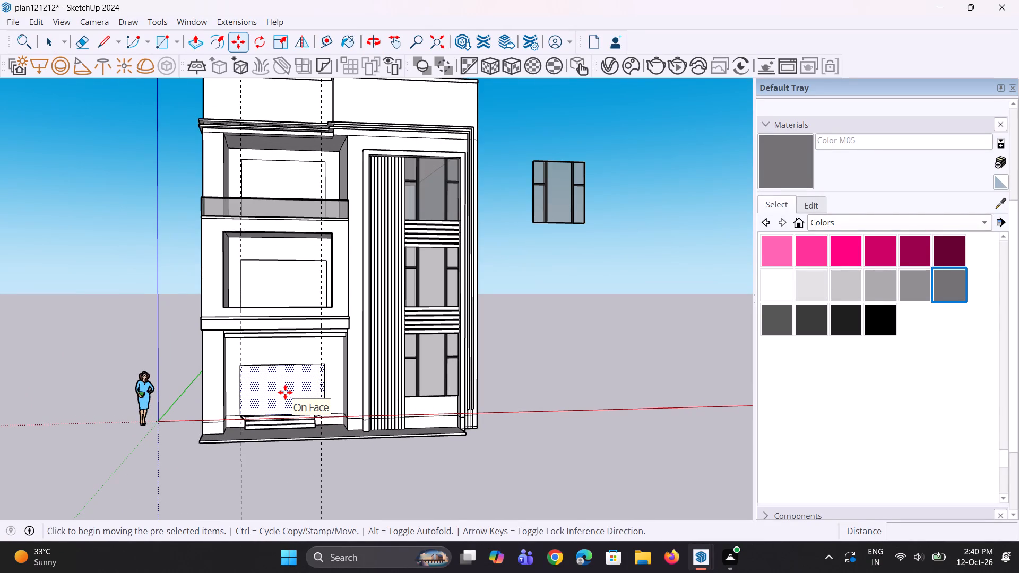
left_click(262, 406)
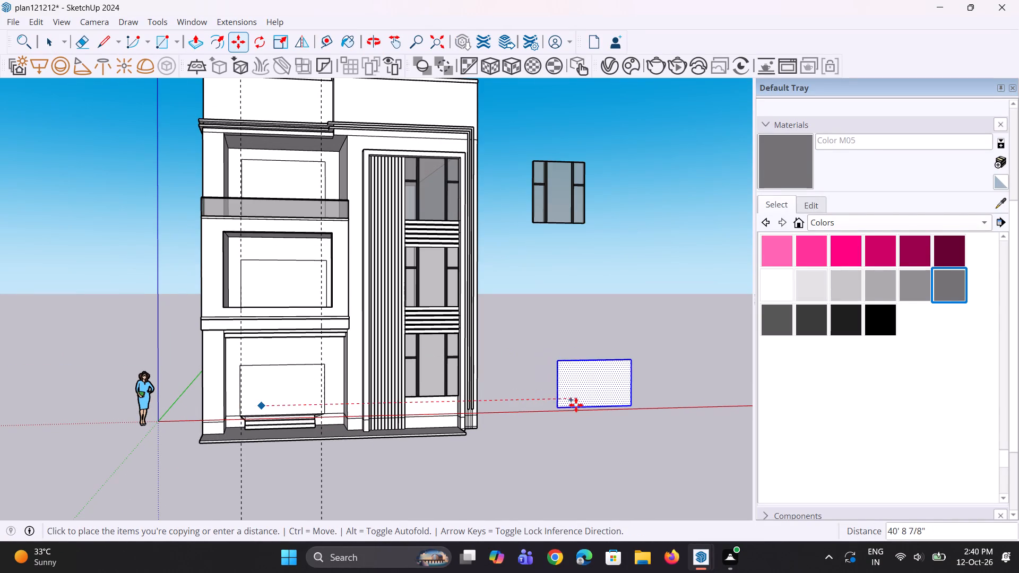
left_click(51, 406)
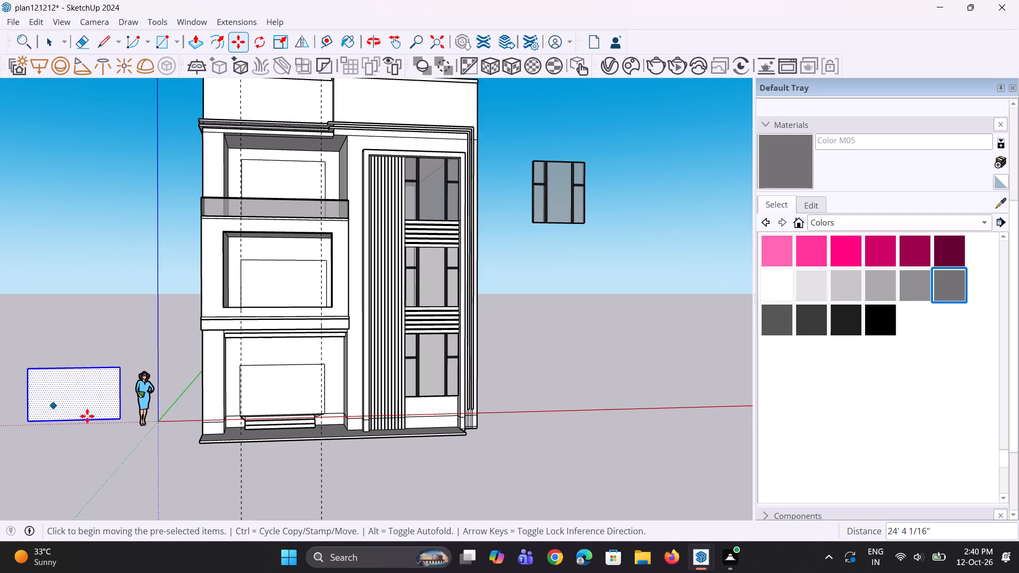
Move the copied rectangle a little farther away from the human figure and the building.
scroll(246, 430, "down", 6)
middle_click_drag(105, 447, 135, 450)
scroll(131, 420, "up", 5)
left_click(135, 421)
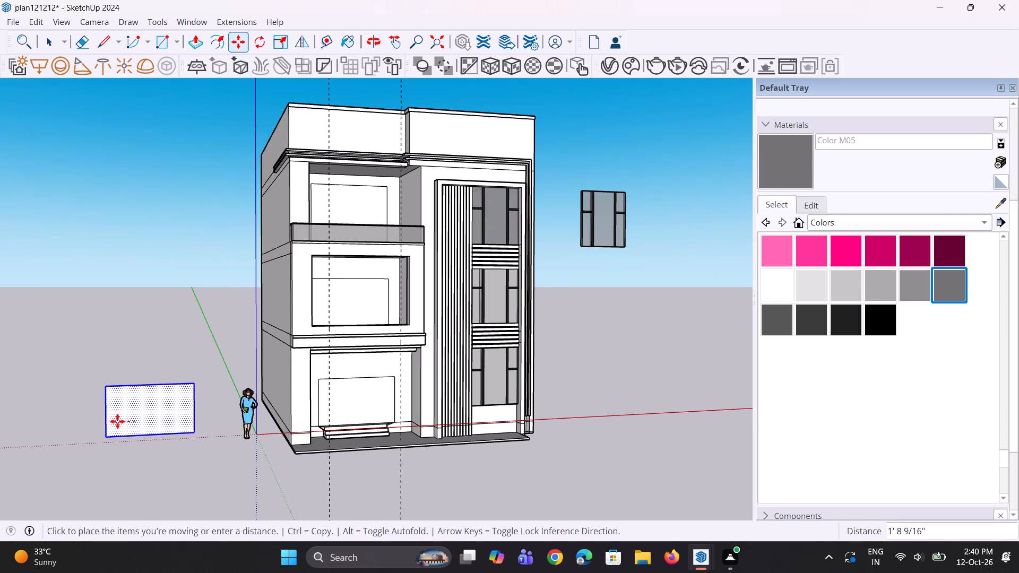
left_click(103, 420)
scroll(118, 428, "up", 2)
key("space")
Push/Pull the copied rectangle to turn it into a thin solid panel.
scroll(88, 406, "up", 2)
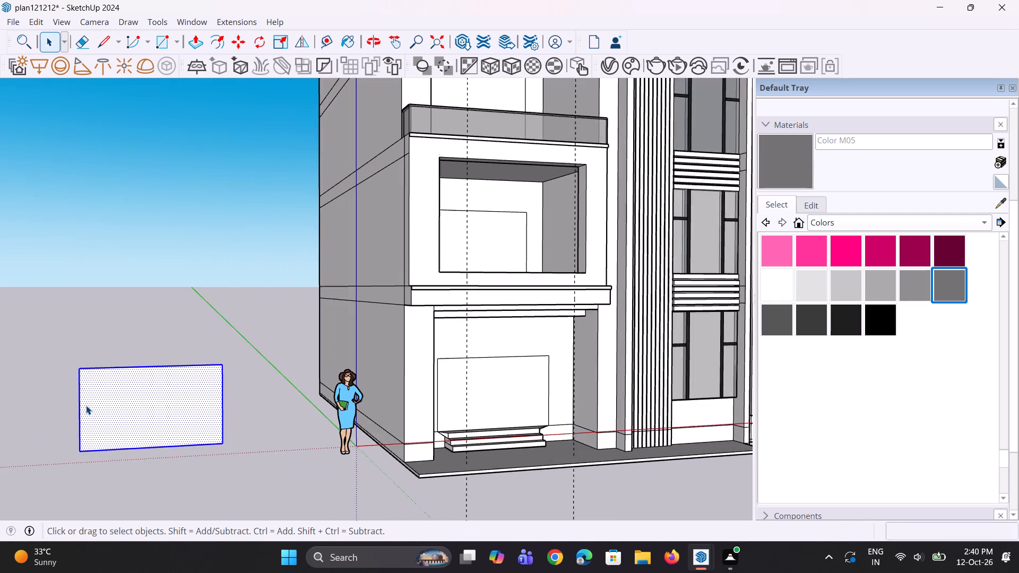
scroll(86, 405, "up", 3)
key("p")
left_click(107, 409)
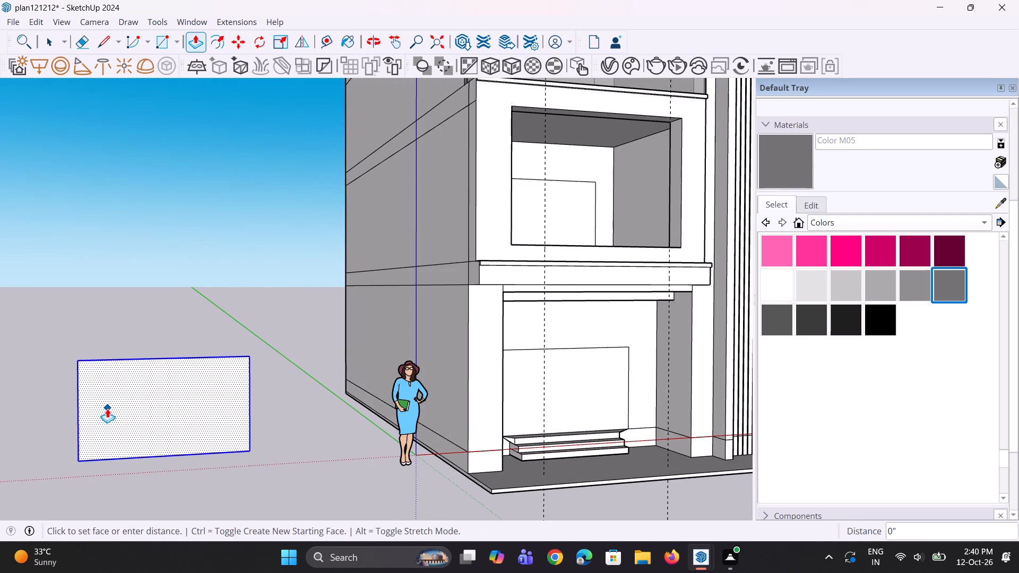
left_click(109, 409)
middle_click_drag(114, 414, 321, 421)
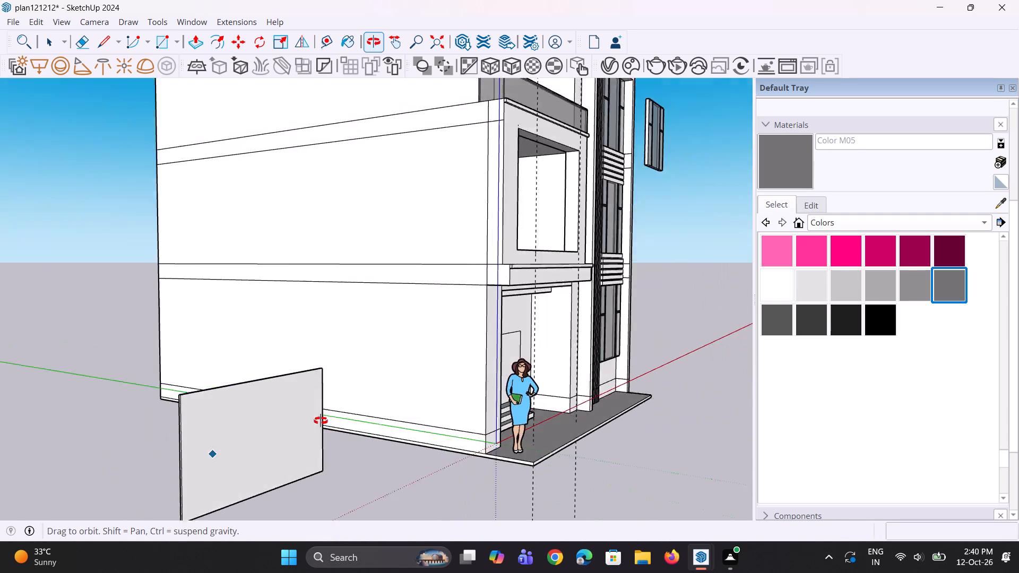
middle_click_drag(321, 421, 336, 416)
scroll(269, 426, "up", 3)
left_click(259, 428)
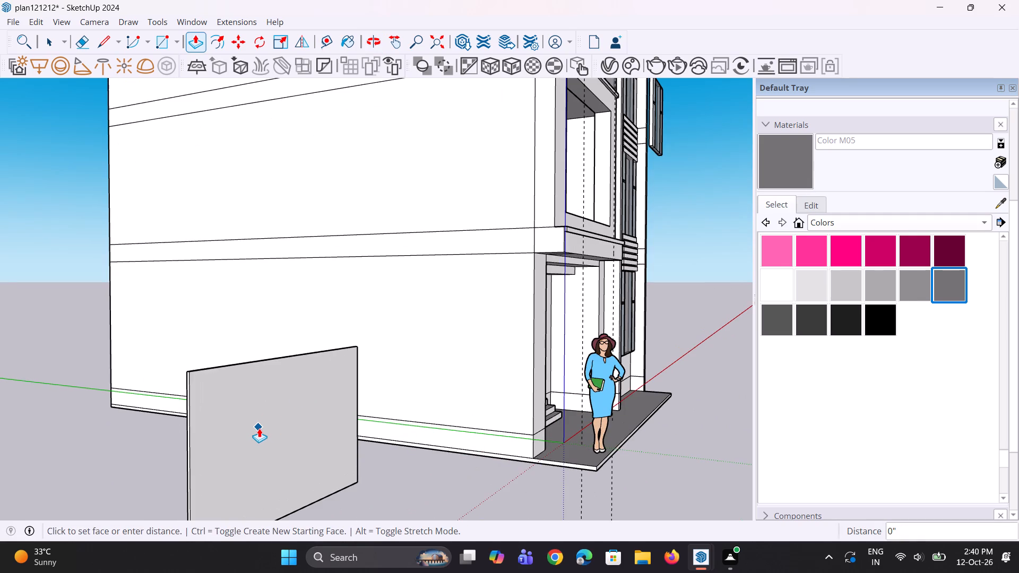
key("Escape")
left_click(262, 429)
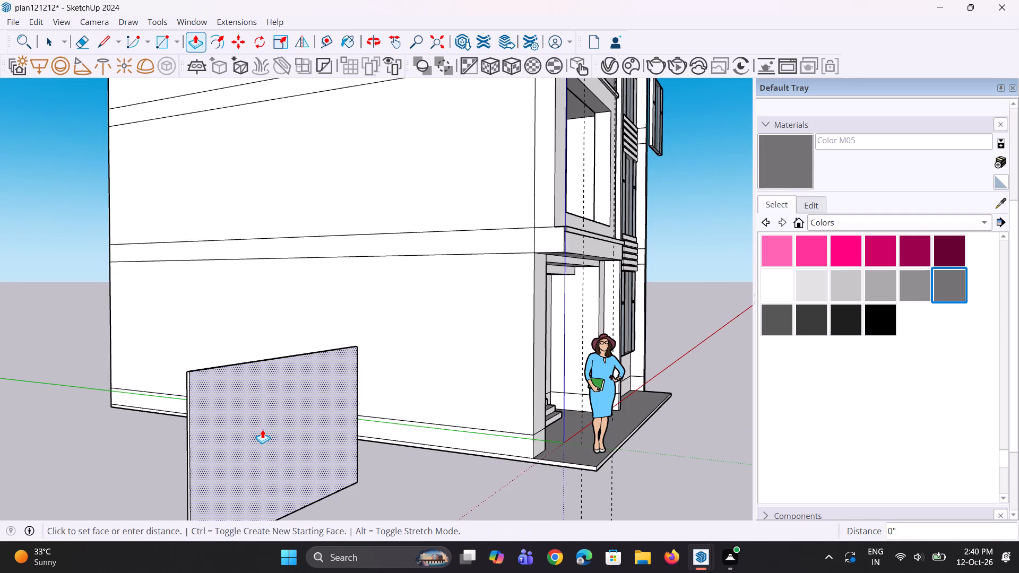
left_click(263, 430)
scroll(300, 430, "down", 5)
middle_click_drag(297, 429, 185, 438)
key("space")
key("space")
left_click(171, 489)
Thicken the panel by about 1 1/4" by pulling its large back face outward.
middle_click_drag(78, 466, 72, 442)
scroll(38, 453, "up", 12)
left_click(42, 432)
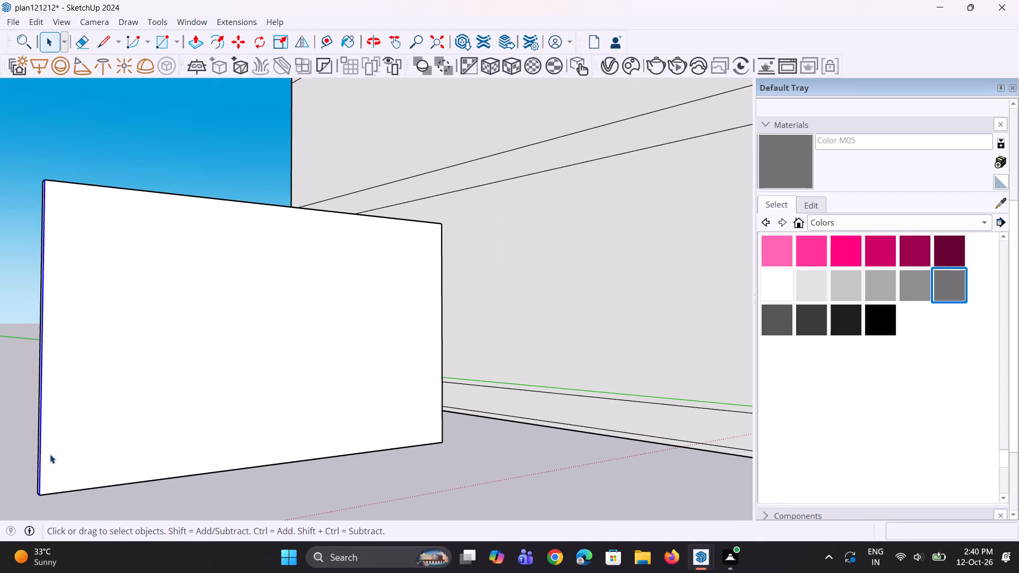
middle_click_drag(78, 461, 259, 447)
key("space")
key("space")
left_click(341, 499)
key("p")
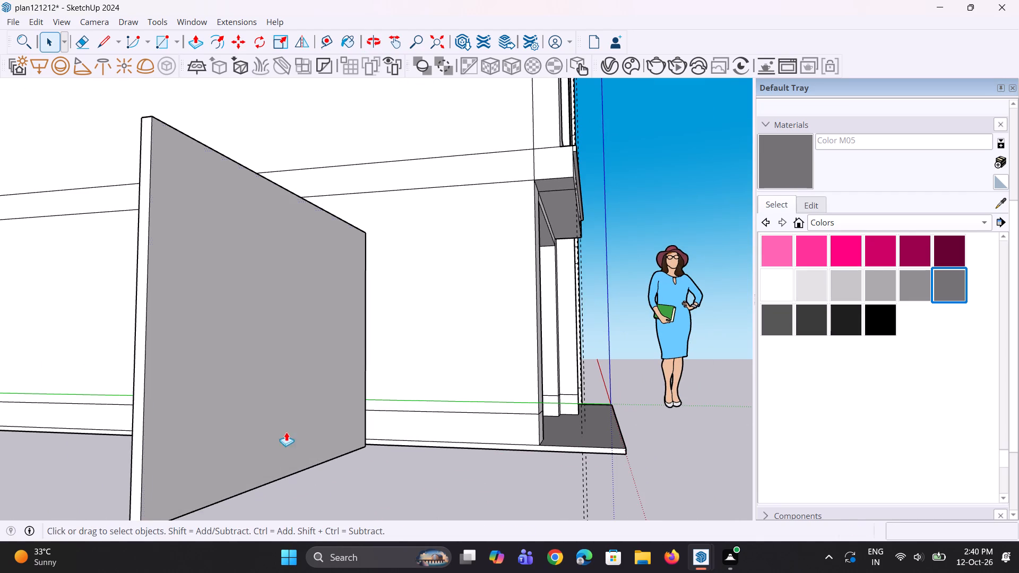
left_click(254, 411)
left_click(258, 413)
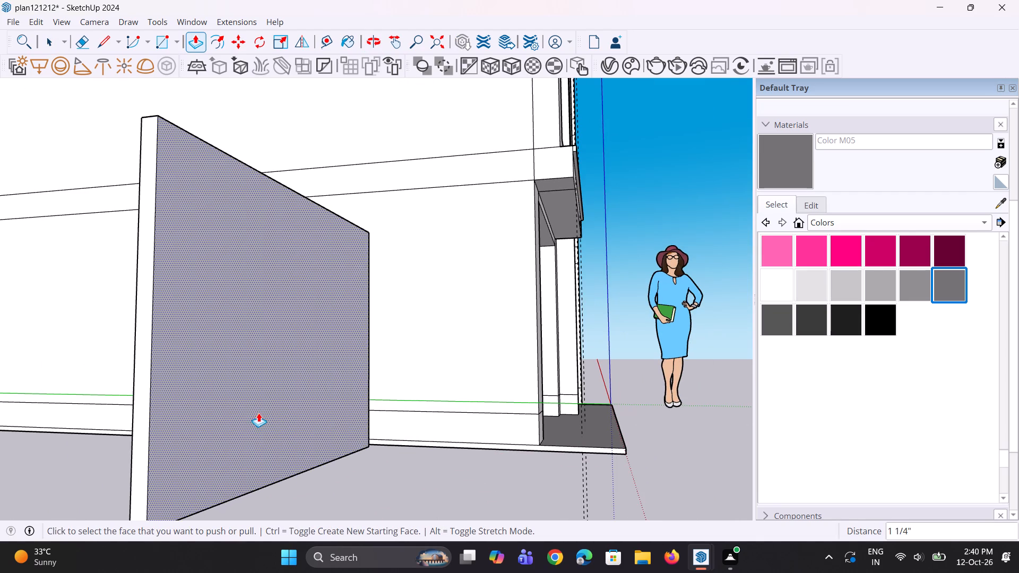
scroll(295, 409, "down", 6)
middle_click_drag(297, 418, 147, 445)
key("space")
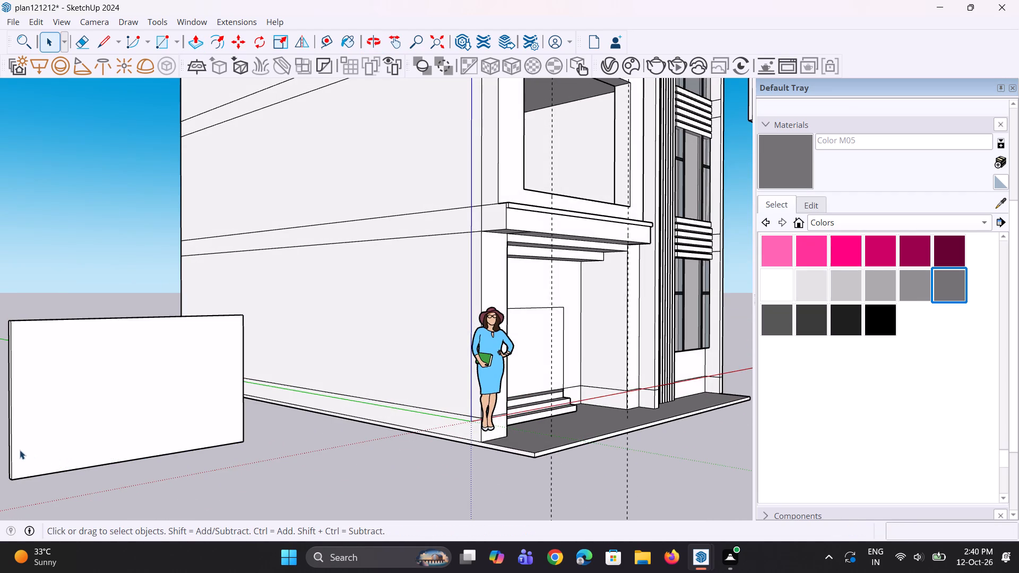
Copy the left vertical edge of the panel's front face 5" inward.
scroll(17, 447, "up", 4)
scroll(179, 444, "down", 5)
scroll(17, 465, "up", 9)
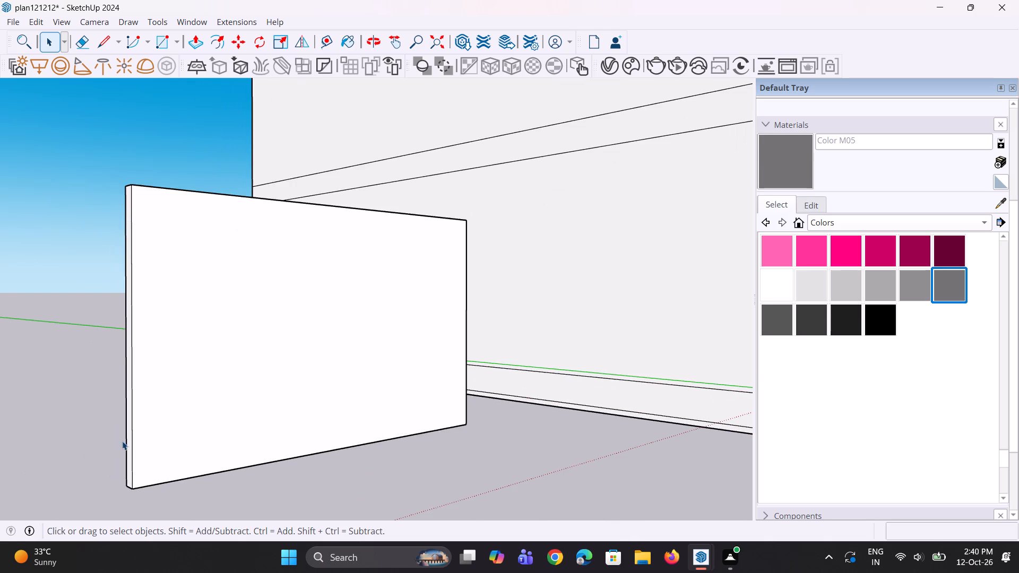
left_click(134, 441)
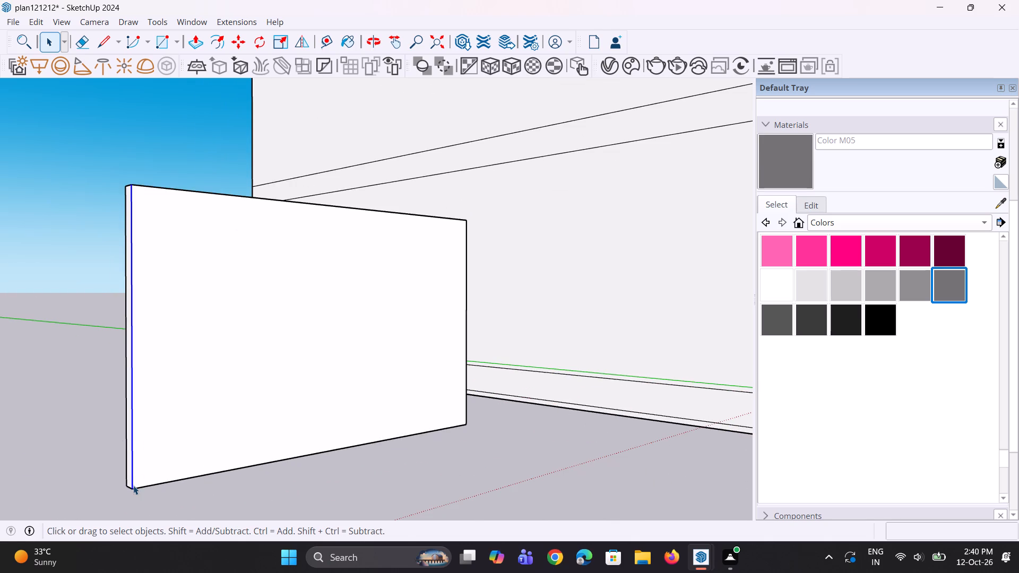
key("m")
scroll(199, 482, "up", 1)
middle_click_drag(199, 482, 180, 484)
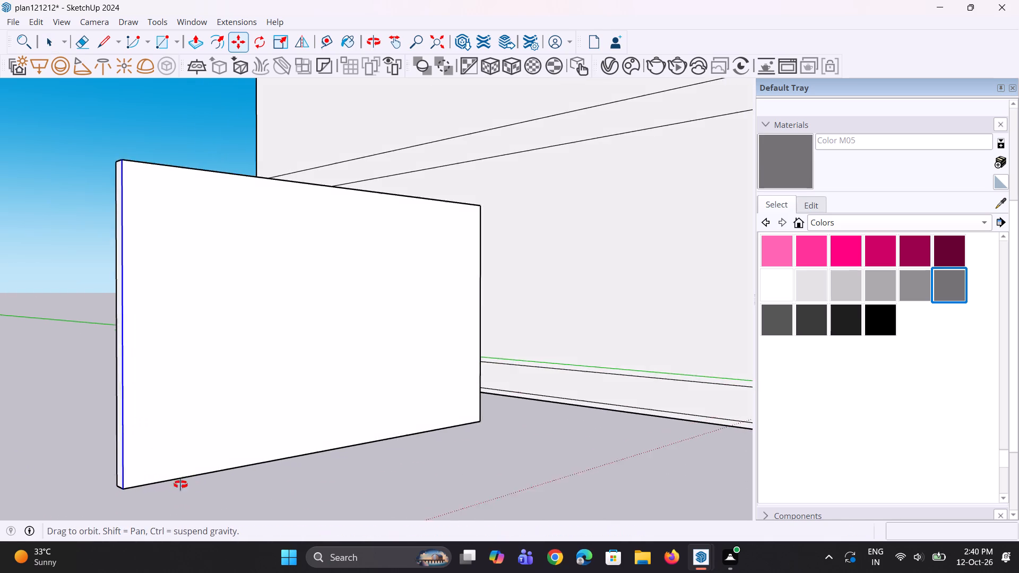
middle_click_drag(180, 484, 152, 484)
left_click(59, 476)
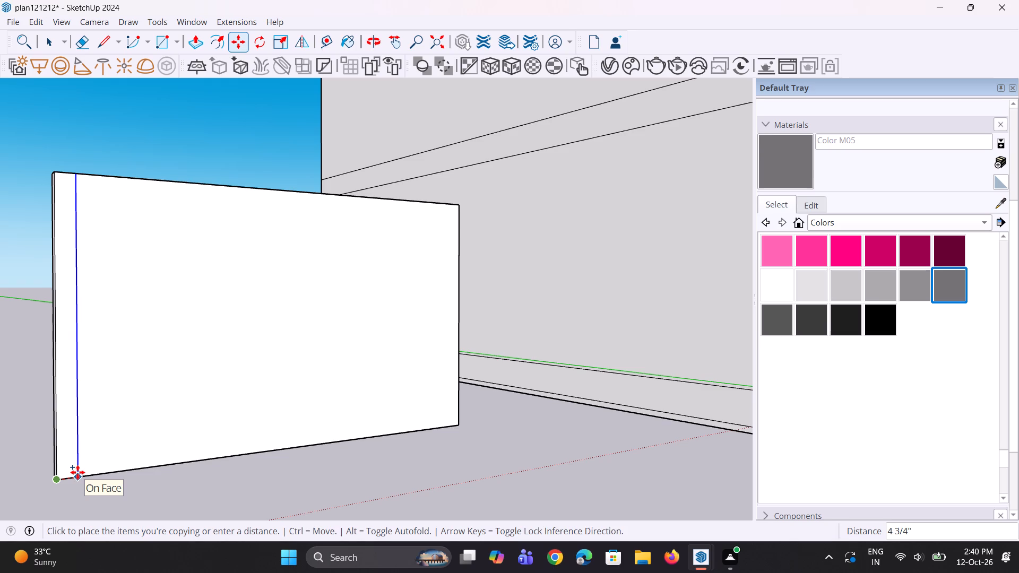
type("5\"")
key("Return")
middle_click_drag(110, 478, 59, 477)
key("space")
Copy the right vertical edge of the panel's front face a short distance inward as the opposite frame line.
middle_click_drag(165, 440, 127, 440)
scroll(391, 377, "up", 2)
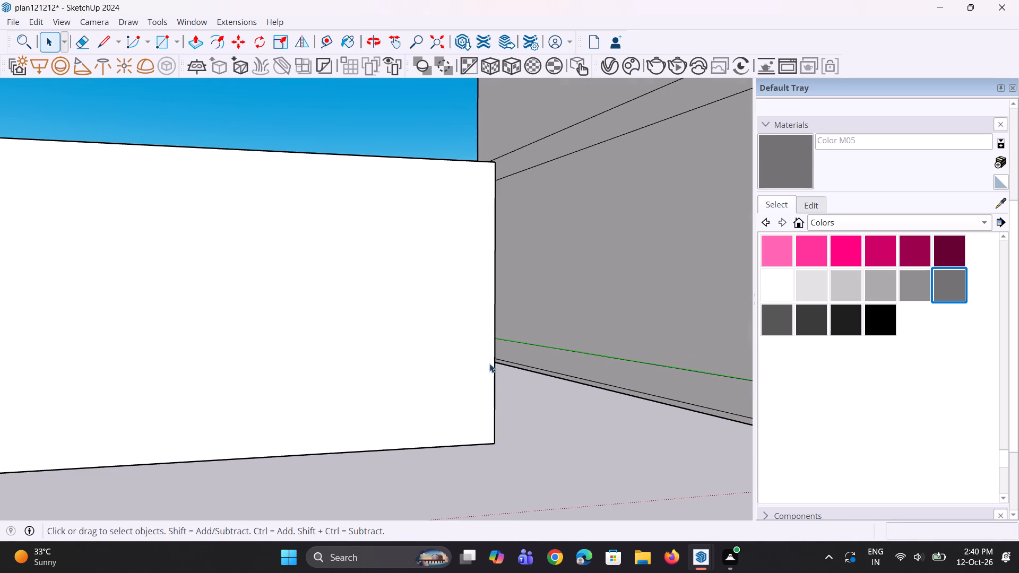
left_click(493, 370)
key("m")
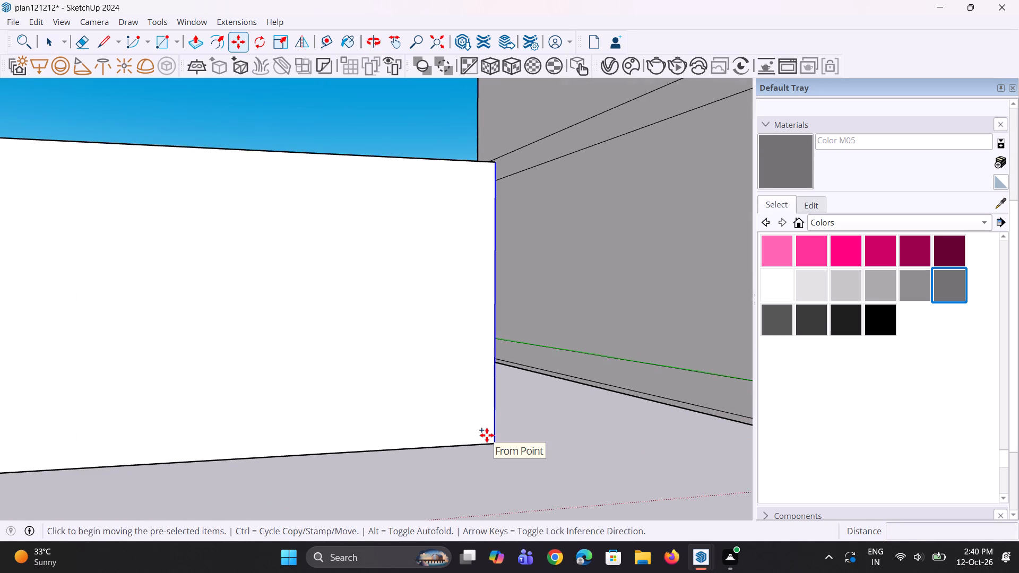
left_click(495, 439)
left_click(470, 440)
scroll(470, 440, "down", 6)
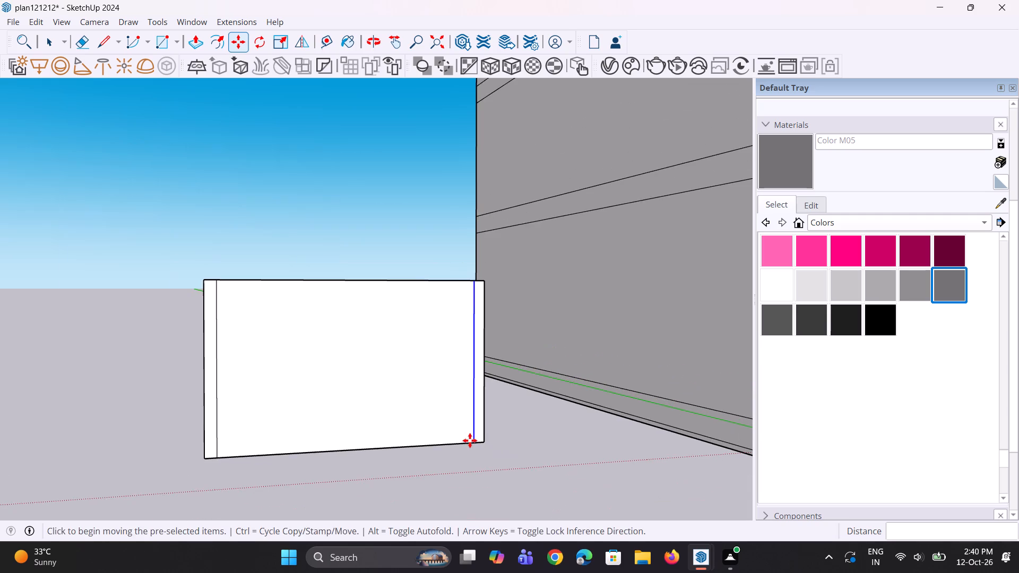
middle_click_drag(470, 440, 450, 438)
key("space")
key("space")
Copy the top edge segment between the two vertical frame lines a short distance down the panel's front face.
middle_click_drag(438, 437, 368, 431)
scroll(273, 319, "up", 1)
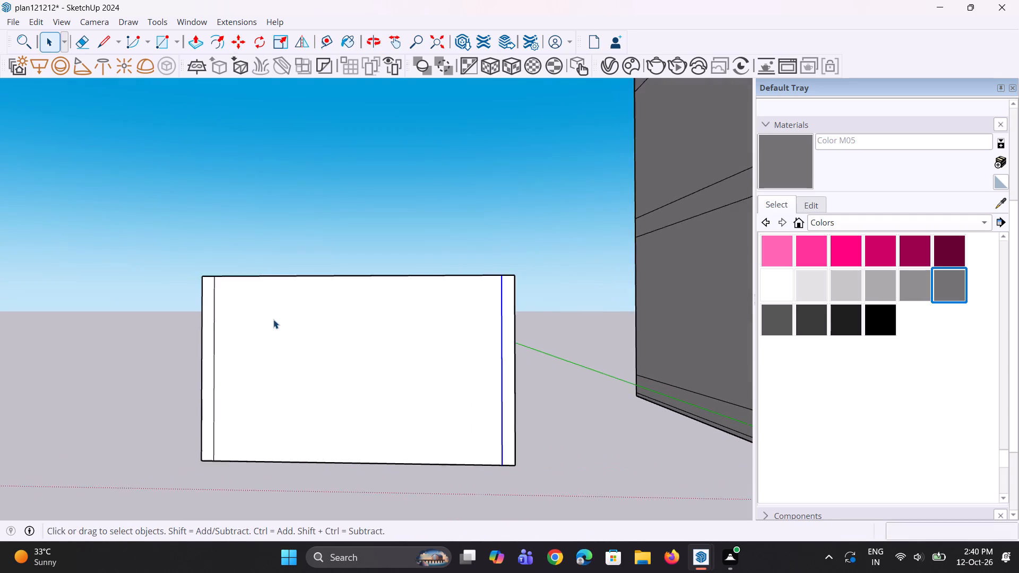
scroll(273, 319, "up", 4)
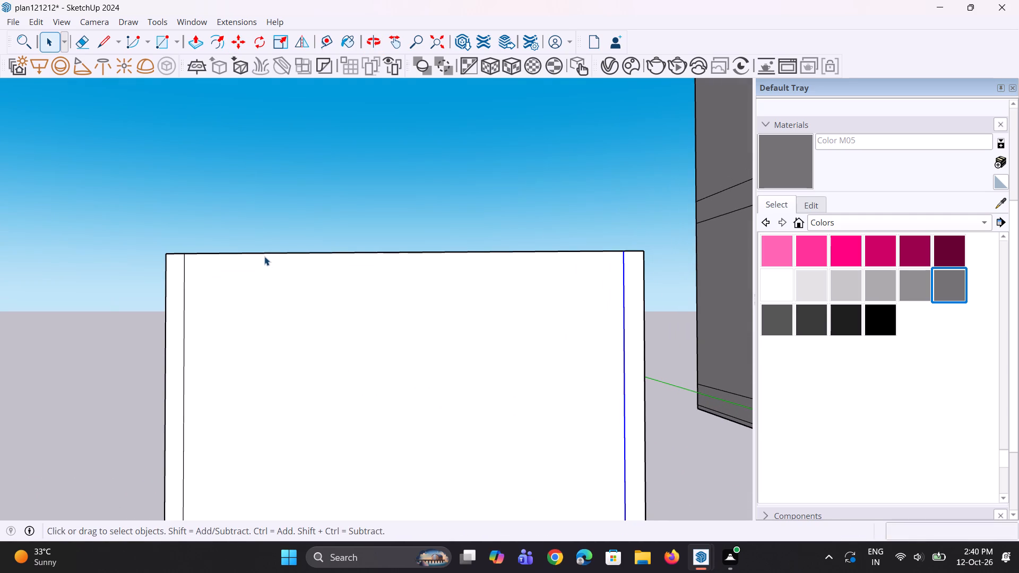
left_click(265, 254)
middle_click_drag(274, 318, 301, 355)
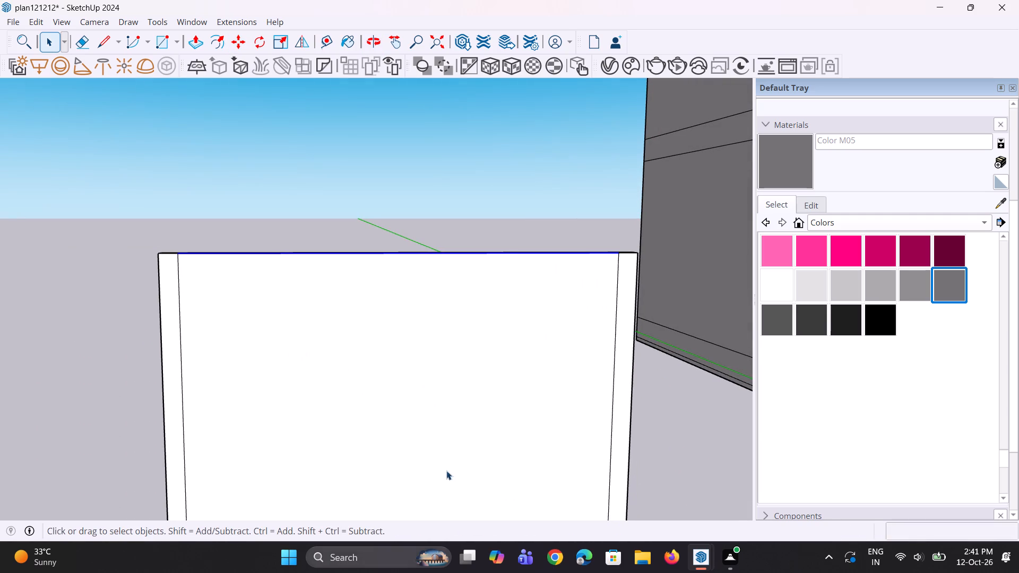
scroll(430, 287, "down", 5)
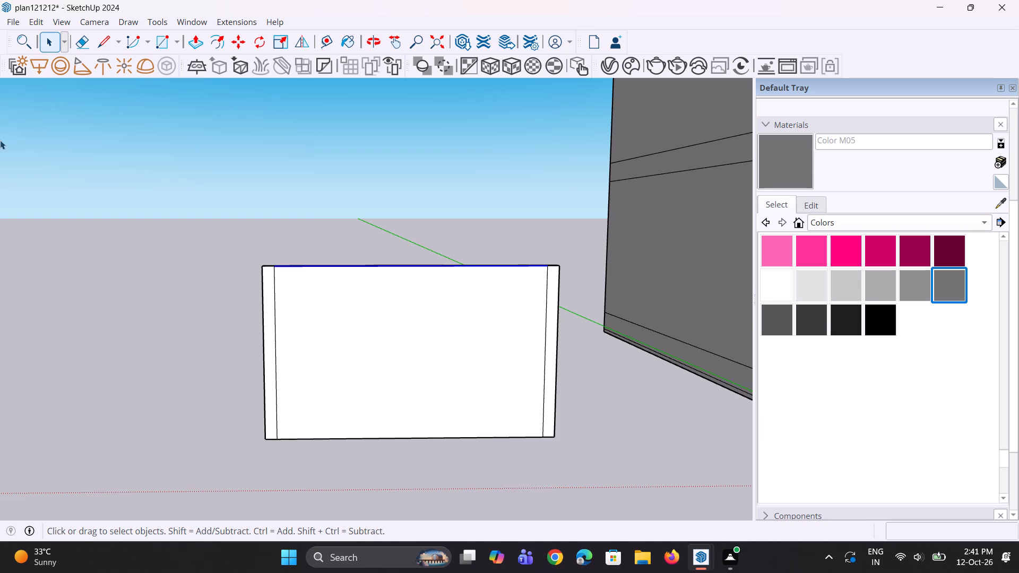
middle_click_drag(177, 268, 302, 327)
scroll(254, 262, "up", 5)
key("m")
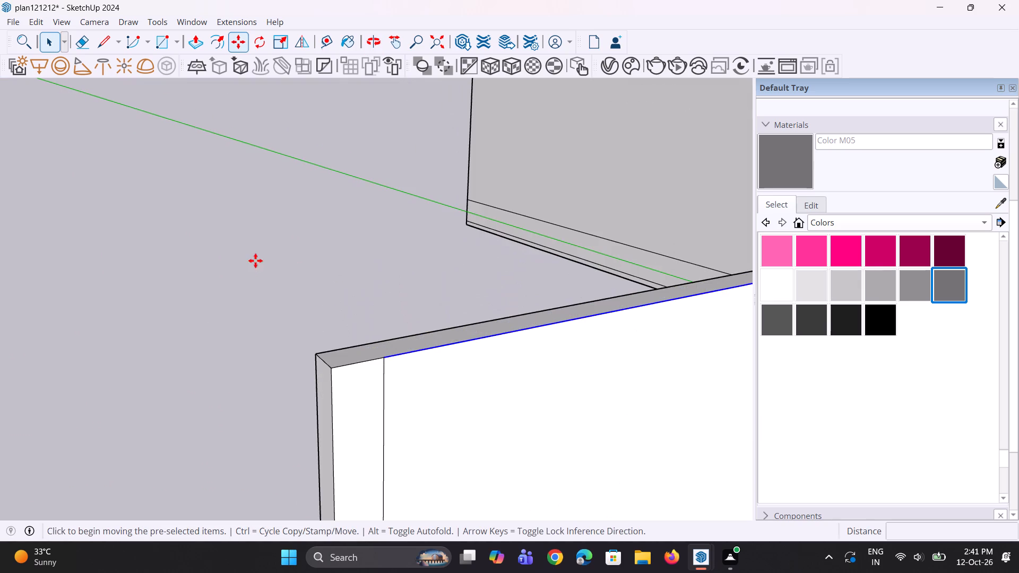
left_click(387, 361)
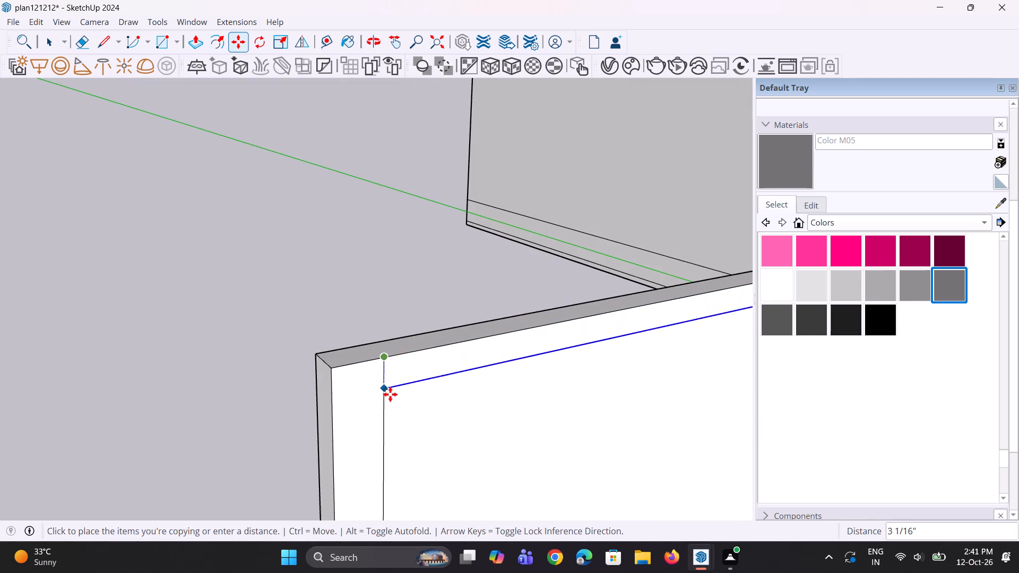
left_click(390, 404)
scroll(214, 310, "down", 10)
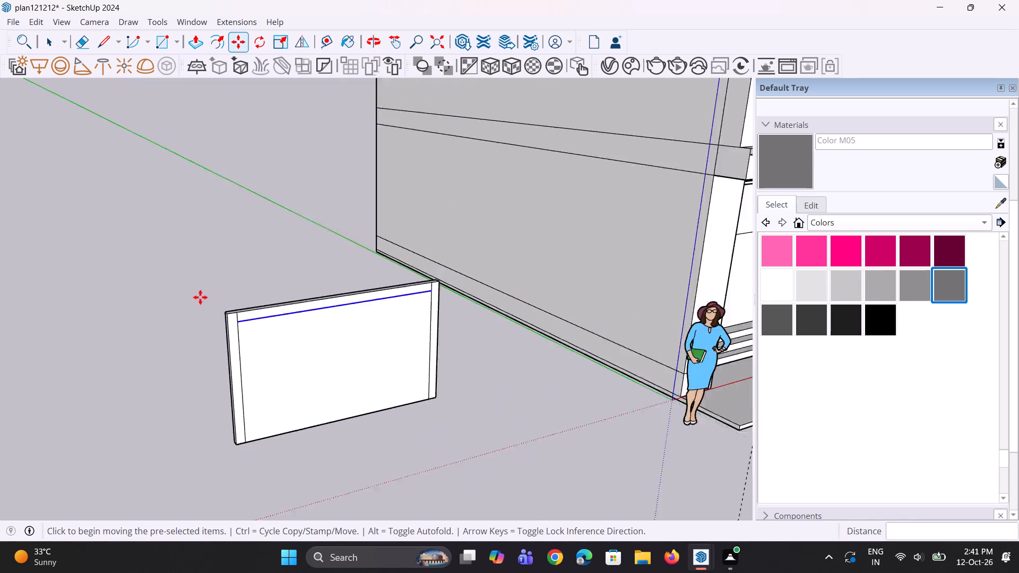
middle_click_drag(296, 354, 237, 285)
key("space")
key("space")
left_click(248, 186)
Erase the short vertical line segments above the horizontal frame line at both upper corners of the panel.
scroll(100, 265, "up", 6)
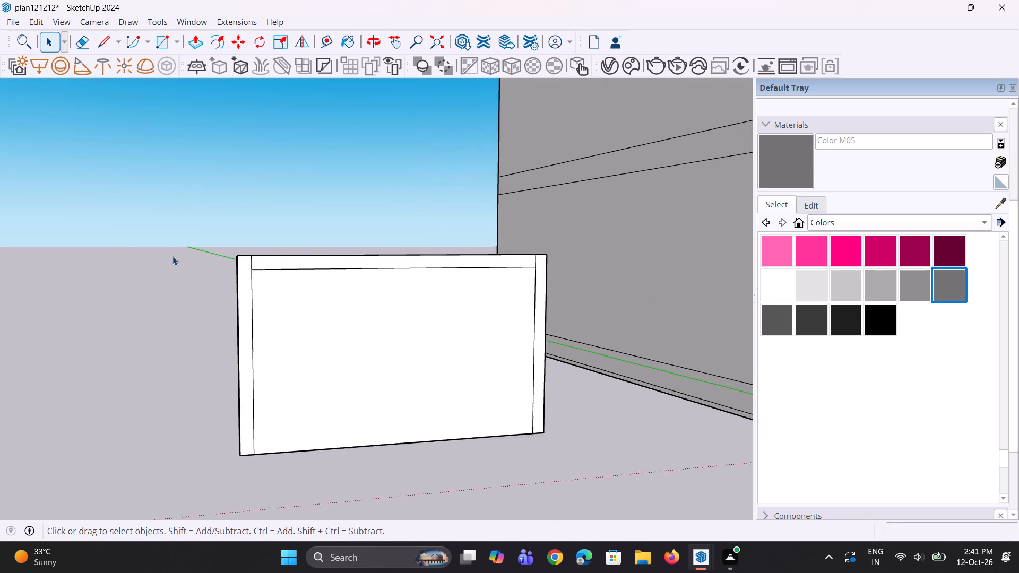
key("e")
scroll(196, 270, "up", 2)
left_click(293, 260)
scroll(170, 310, "down", 2)
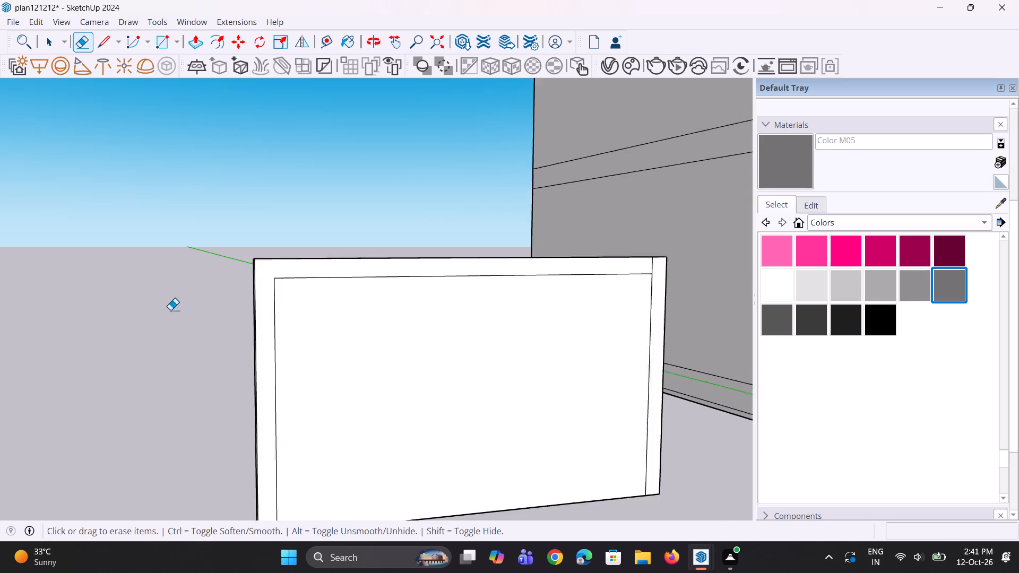
scroll(170, 310, "down", 2)
scroll(473, 245, "up", 3)
scroll(537, 288, "up", 4)
scroll(275, 260, "down", 4)
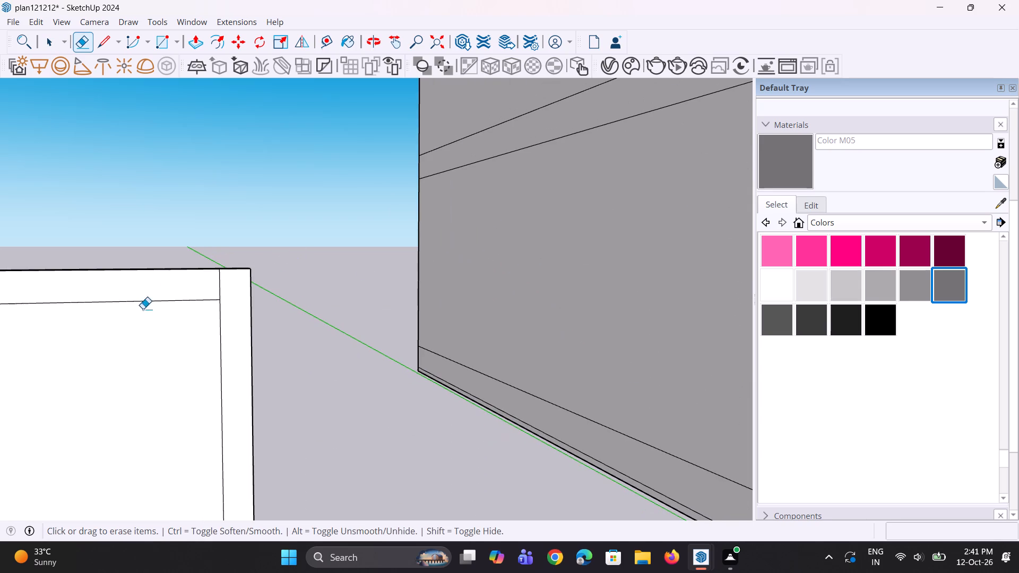
left_click(219, 282)
scroll(224, 279, "down", 5)
key("space")
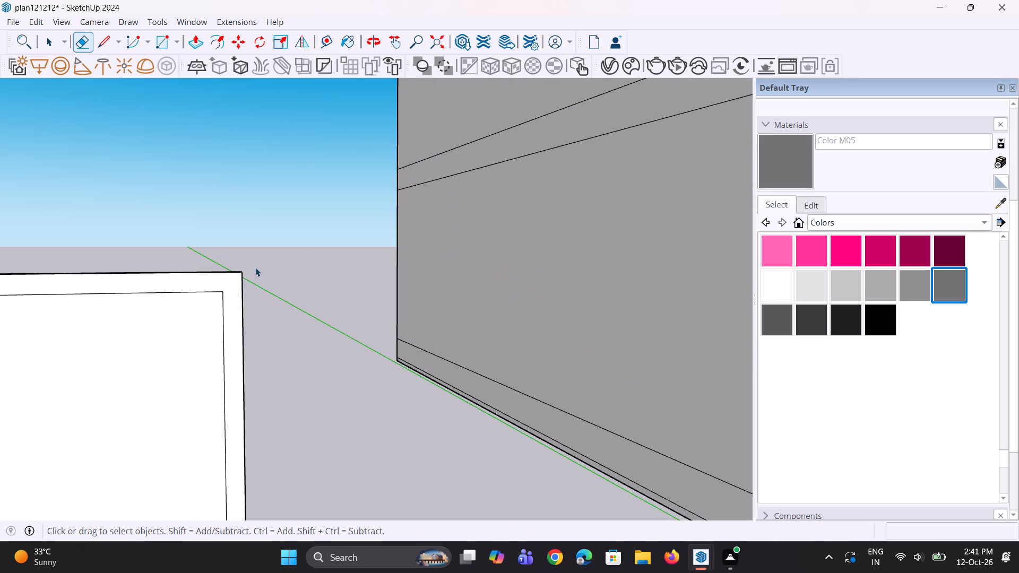
Copy the left inner vertical frame line inward across the panel's front face as the left divider line.
scroll(266, 262, "down", 5)
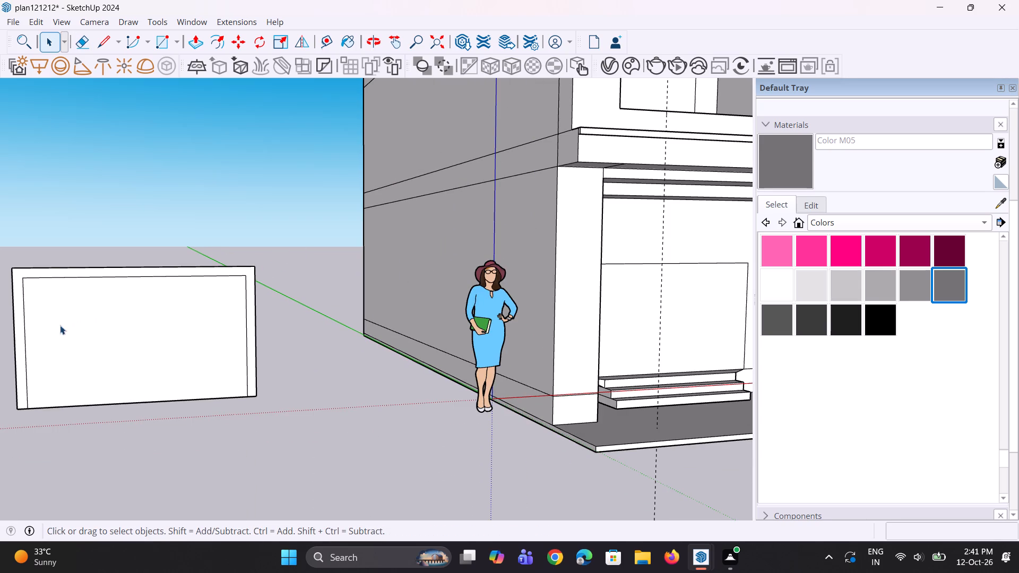
scroll(35, 312, "up", 1)
left_click(23, 308)
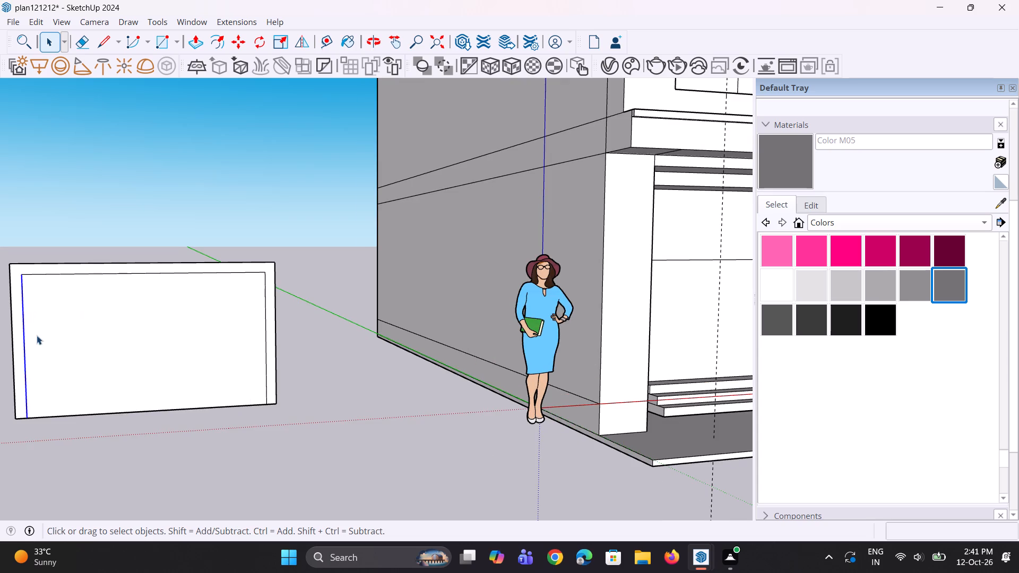
key("m")
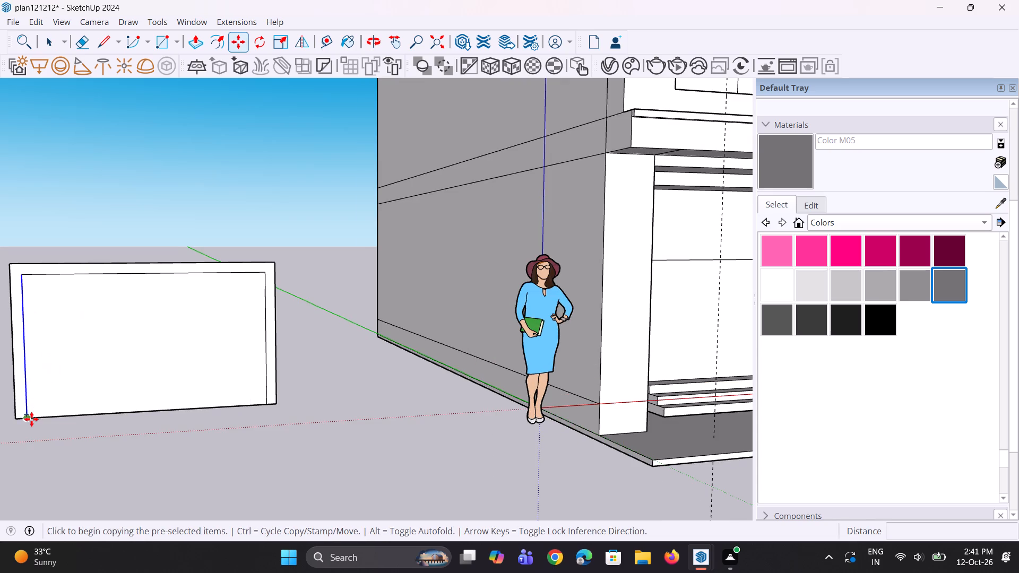
left_click(31, 420)
left_click(84, 420)
scroll(268, 394, "down", 4)
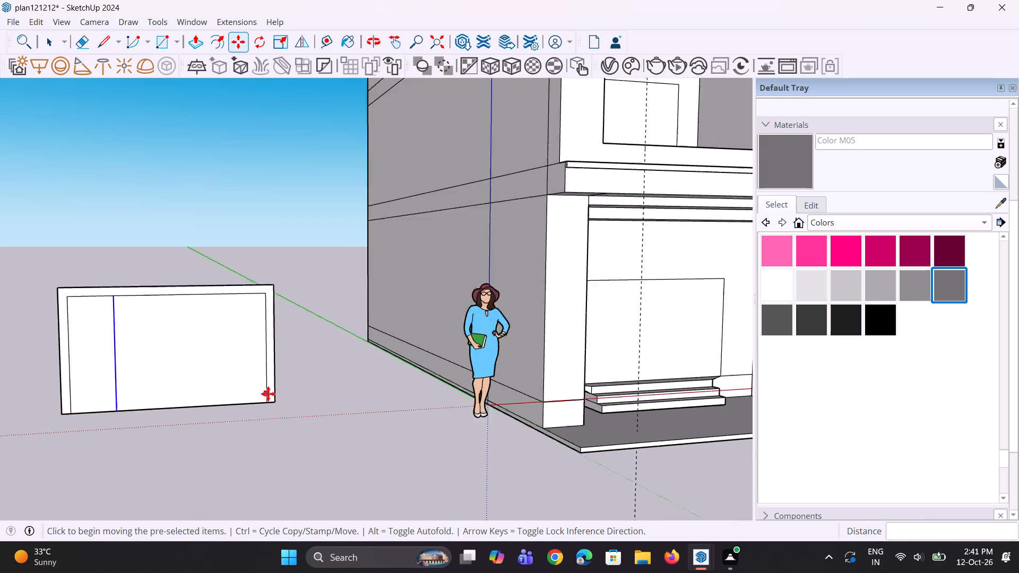
scroll(268, 394, "down", 1)
Copy the right inner vertical frame line about 2' 2 3/4" inward on the panel's front face as the right divider line.
middle_click_drag(264, 392, 245, 392)
key("space")
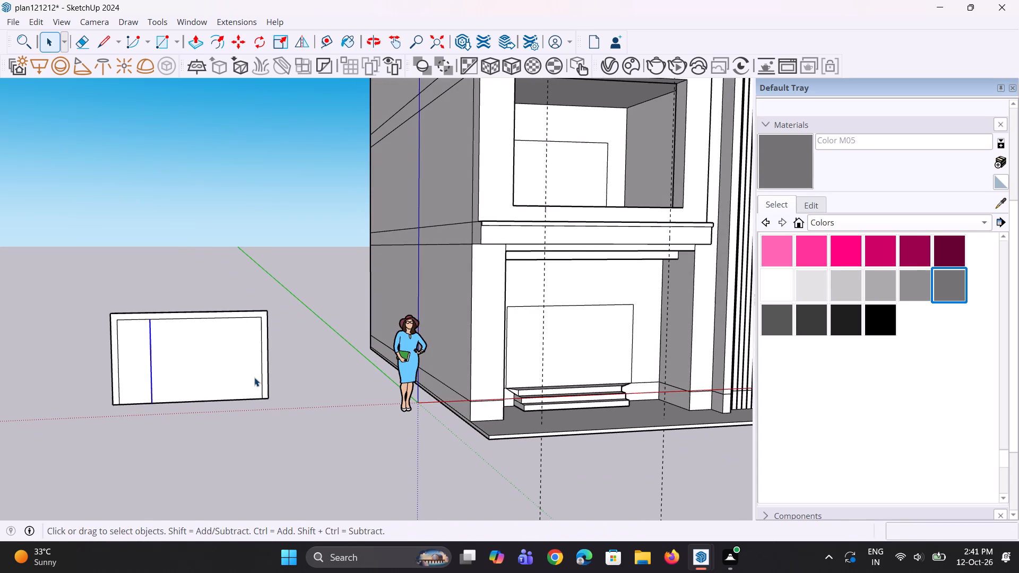
left_click(262, 378)
scroll(255, 402, "up", 1)
key("m")
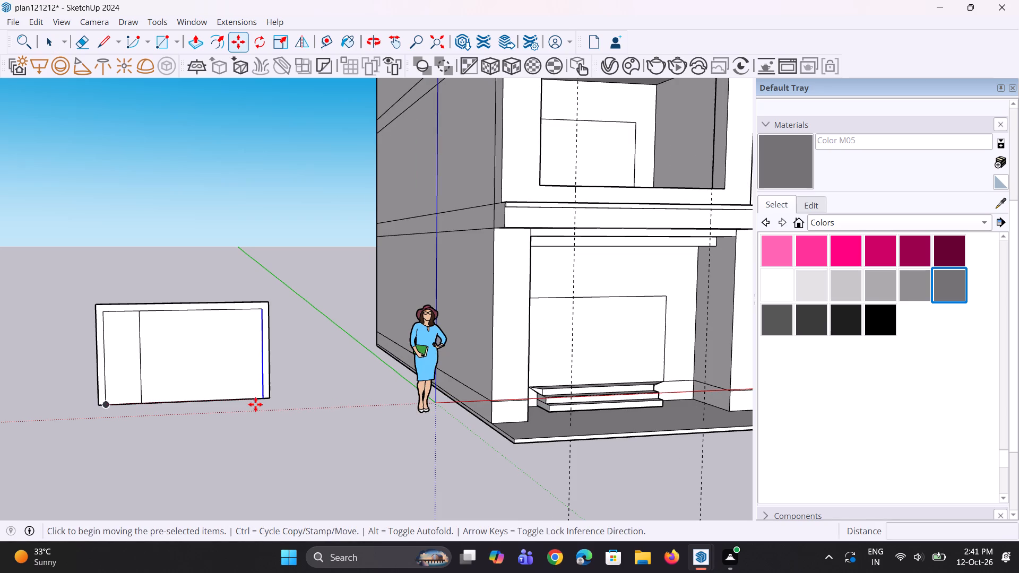
left_click(263, 397)
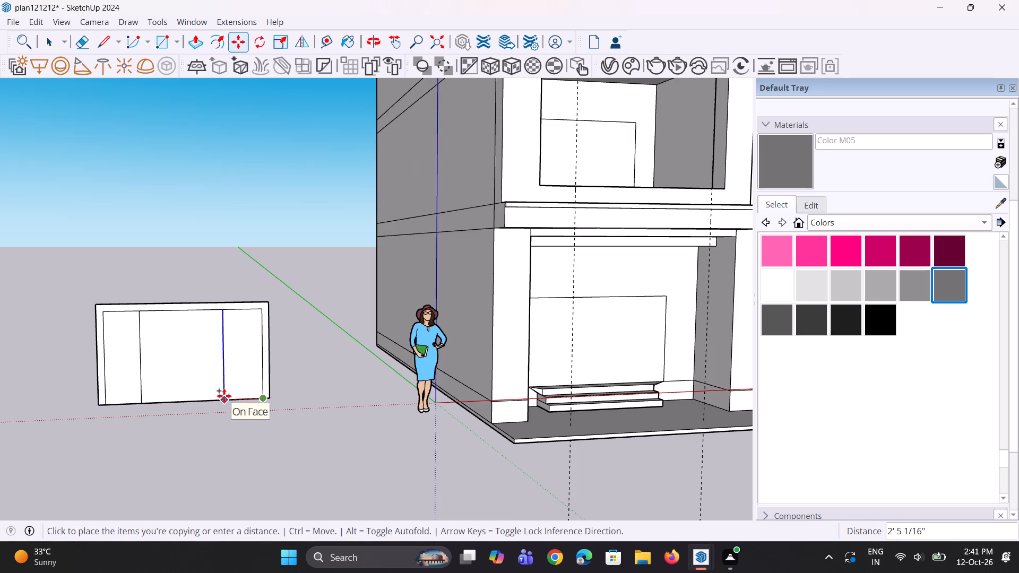
left_click(228, 396)
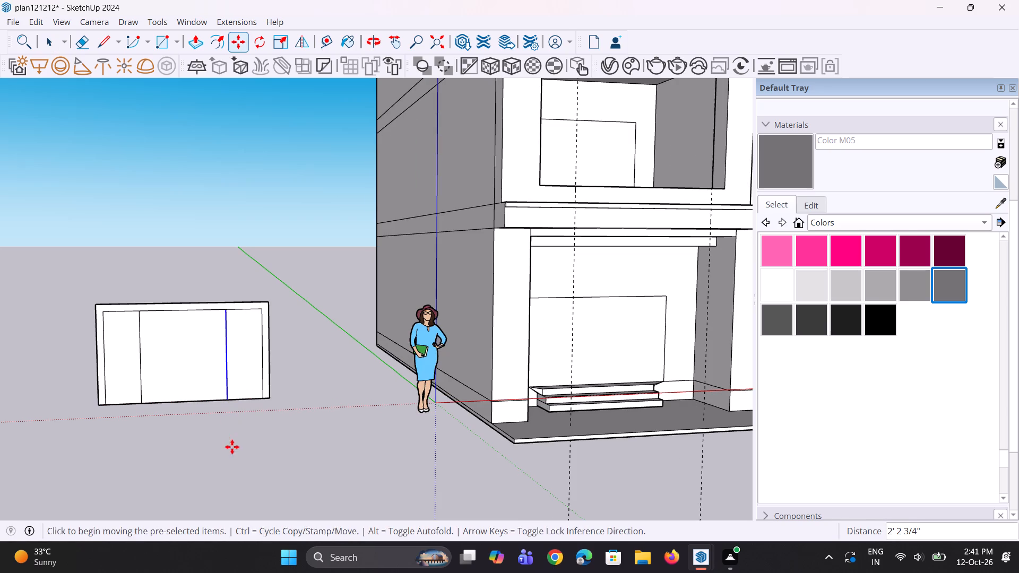
key("space")
left_click(232, 447)
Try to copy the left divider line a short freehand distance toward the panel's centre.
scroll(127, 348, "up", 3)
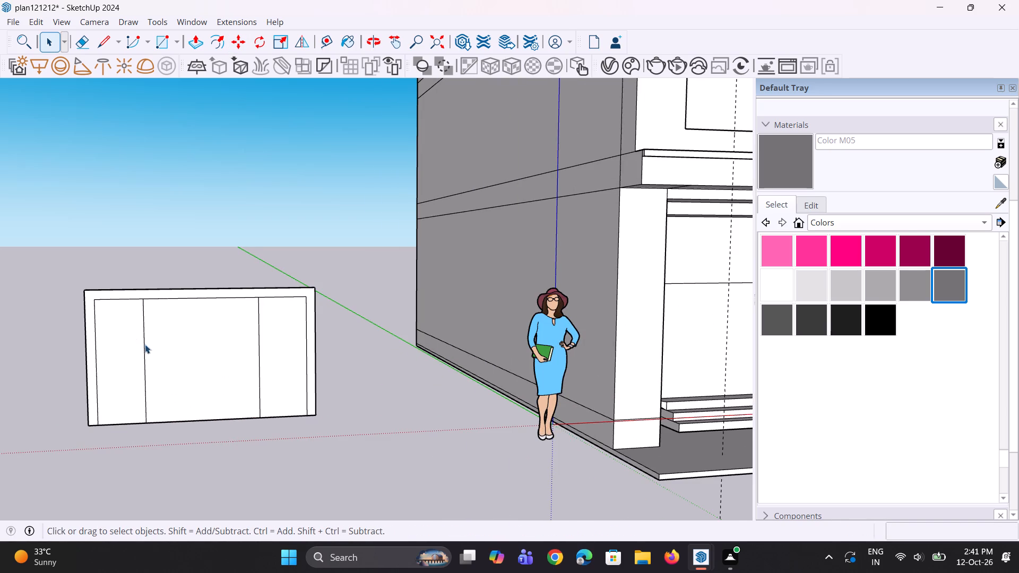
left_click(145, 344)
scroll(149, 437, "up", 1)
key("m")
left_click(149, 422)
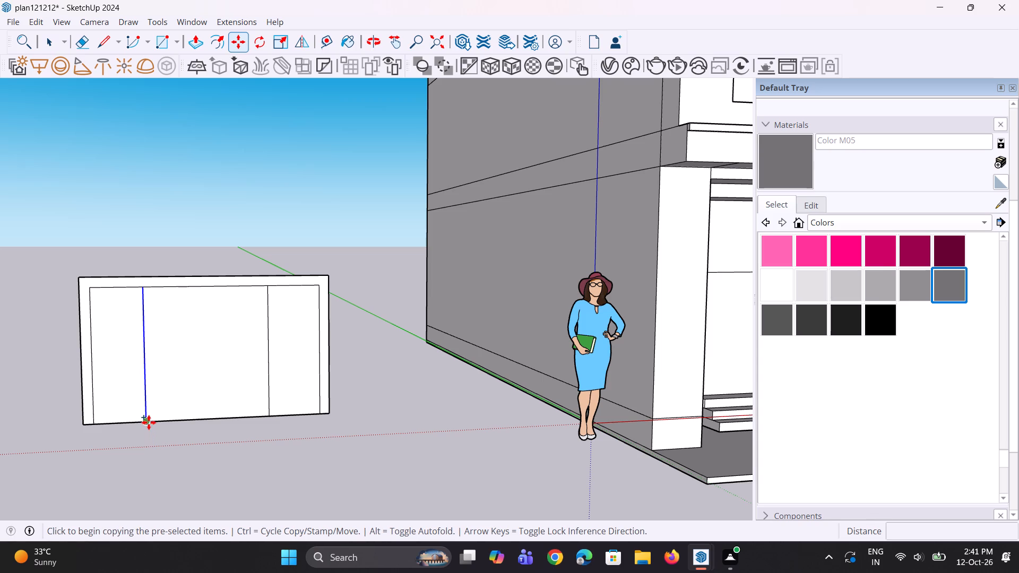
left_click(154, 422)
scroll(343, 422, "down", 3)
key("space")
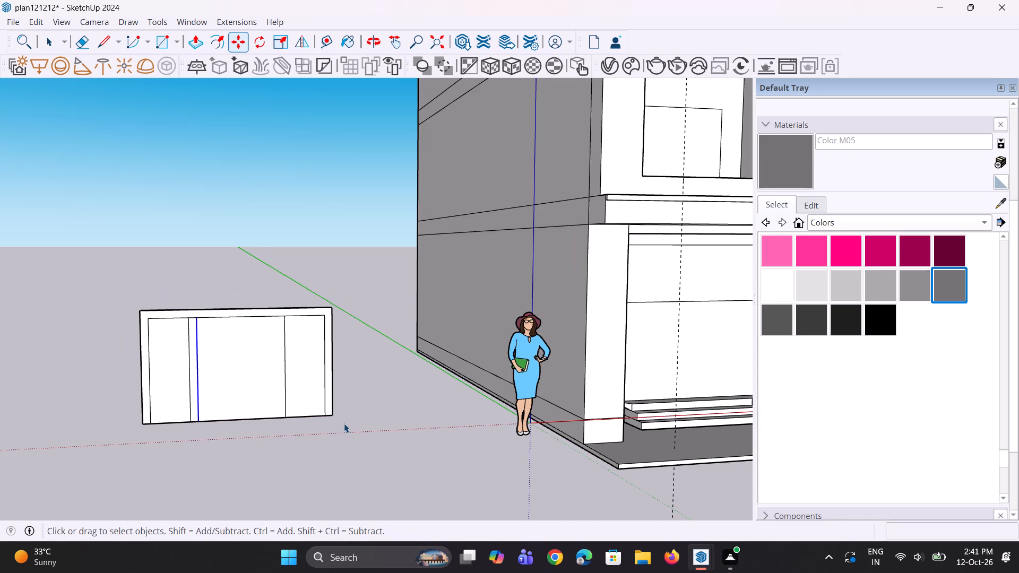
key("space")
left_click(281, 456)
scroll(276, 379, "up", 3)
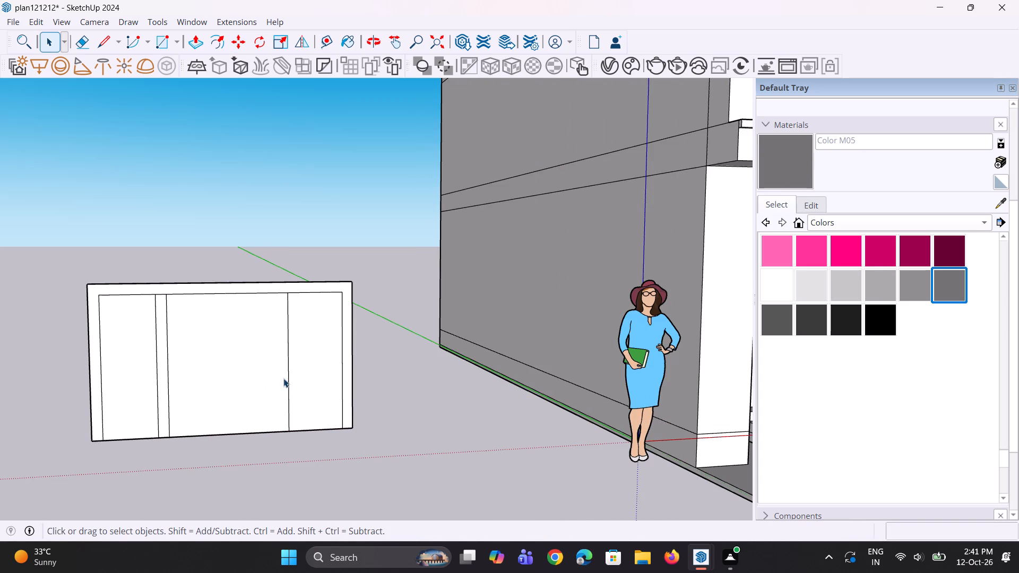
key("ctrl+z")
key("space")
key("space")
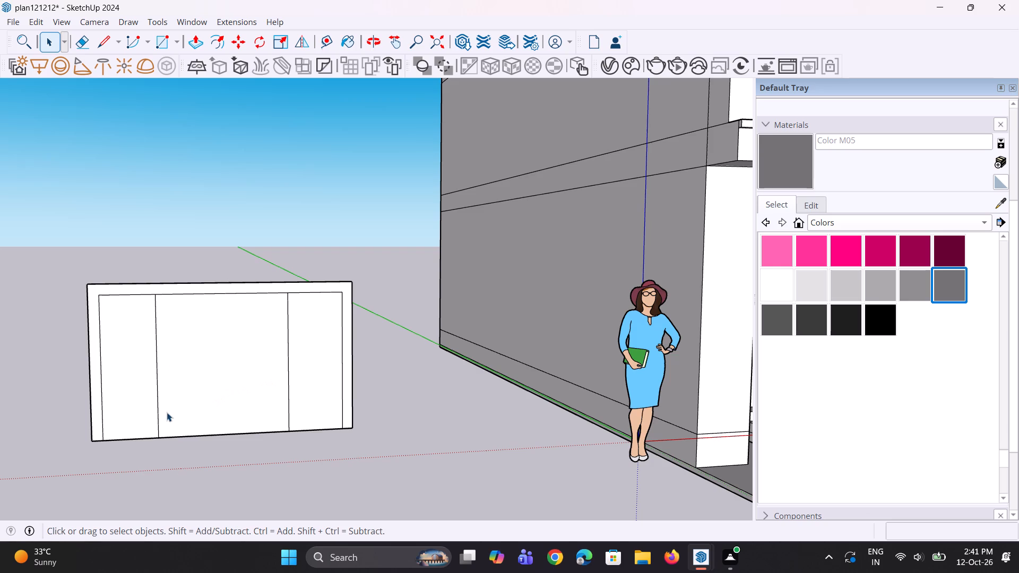
Copy the left divider line 3" toward the panel's centre to form the left mullion.
left_click(159, 407)
scroll(162, 440, "up", 1)
key("m")
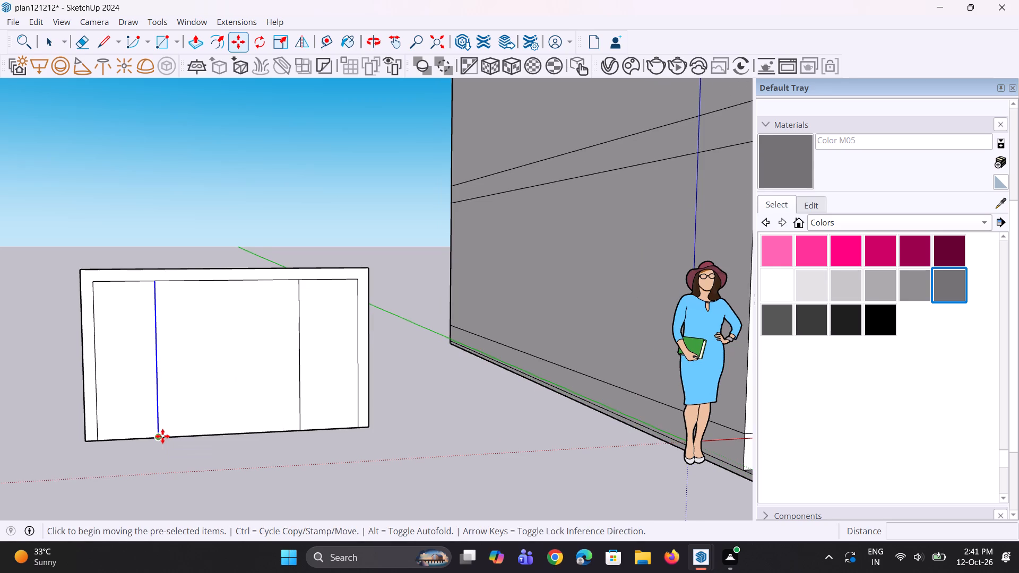
left_click(162, 436)
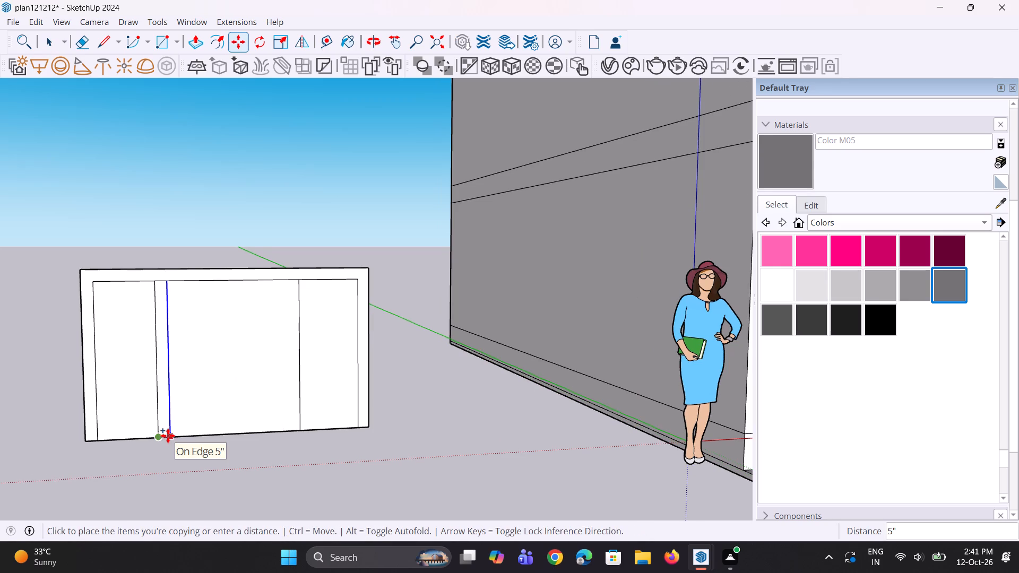
type("3\"")
key("Return")
left_click(192, 463)
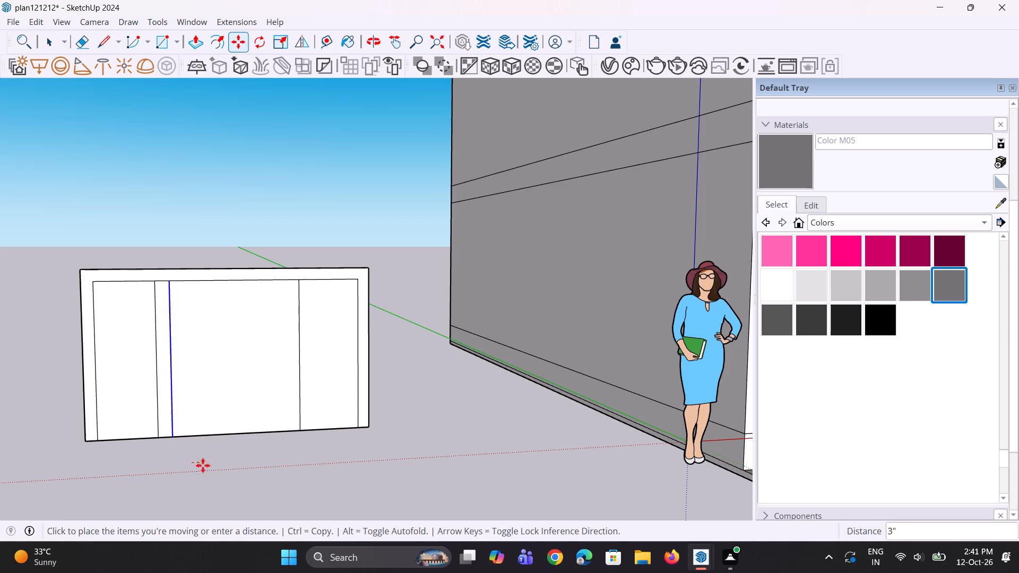
key("space")
key("space")
Copy the right divider line a short distance toward the panel's centre to form the right mullion.
left_click(302, 393)
scroll(284, 445, "up", 3)
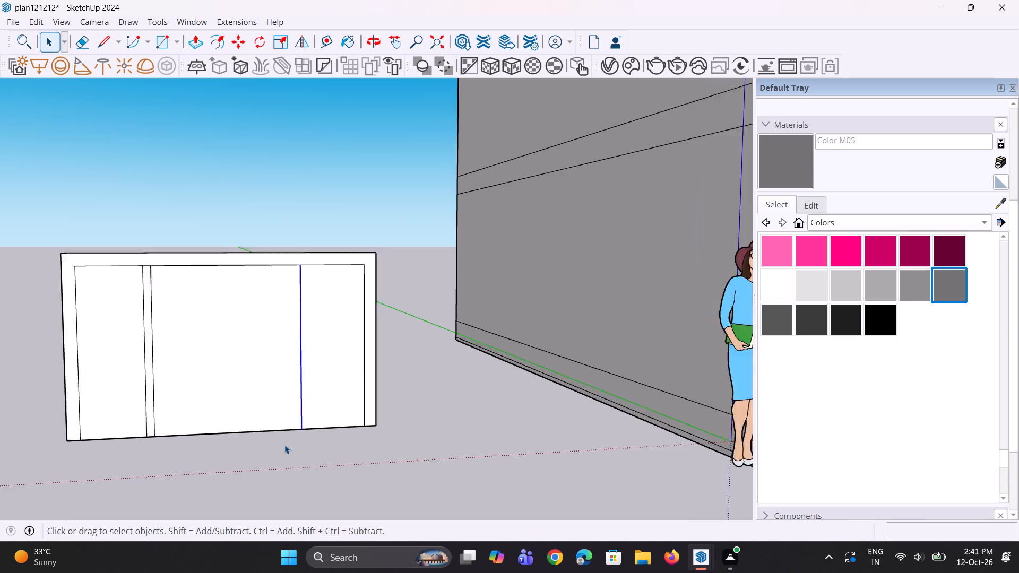
key("m")
left_click(301, 428)
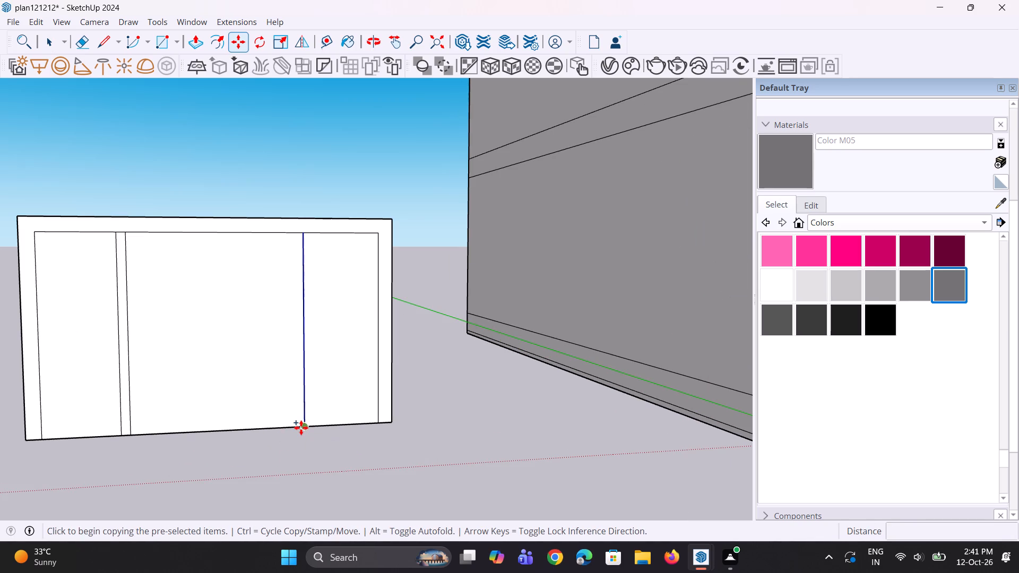
left_click(290, 428)
key("space")
left_click(304, 454)
left_click(307, 454)
Copy the left mullion's inner line onto the right mullion's inner line and divide the span by 2 to add a centre line.
middle_click_drag(311, 448, 293, 458)
scroll(310, 447, "down", 1)
scroll(275, 425, "up", 1)
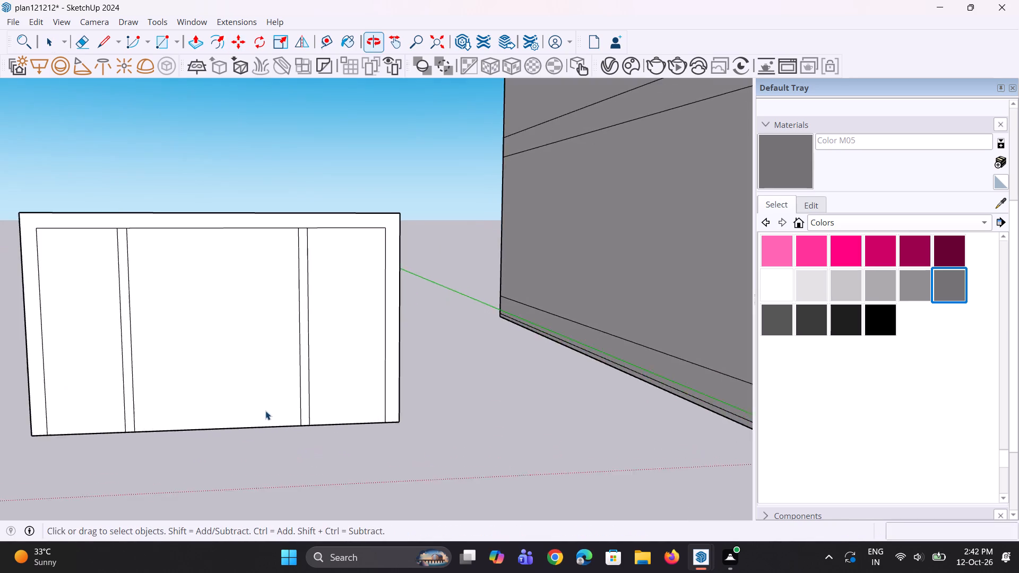
scroll(265, 407, "down", 6)
middle_click_drag(240, 402, 228, 387)
scroll(186, 376, "up", 2)
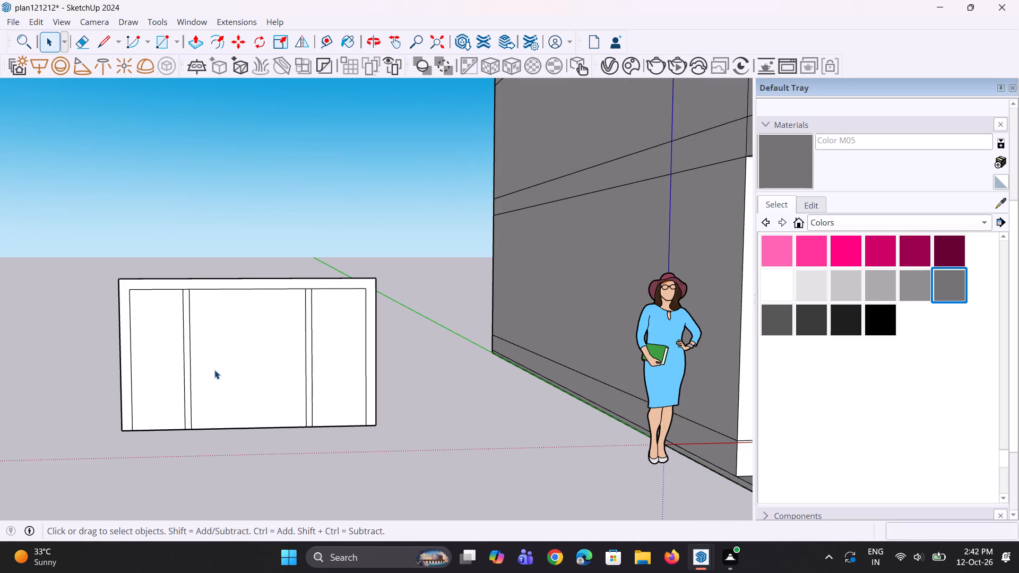
left_click(214, 370)
key("space")
scroll(213, 370, "up", 1)
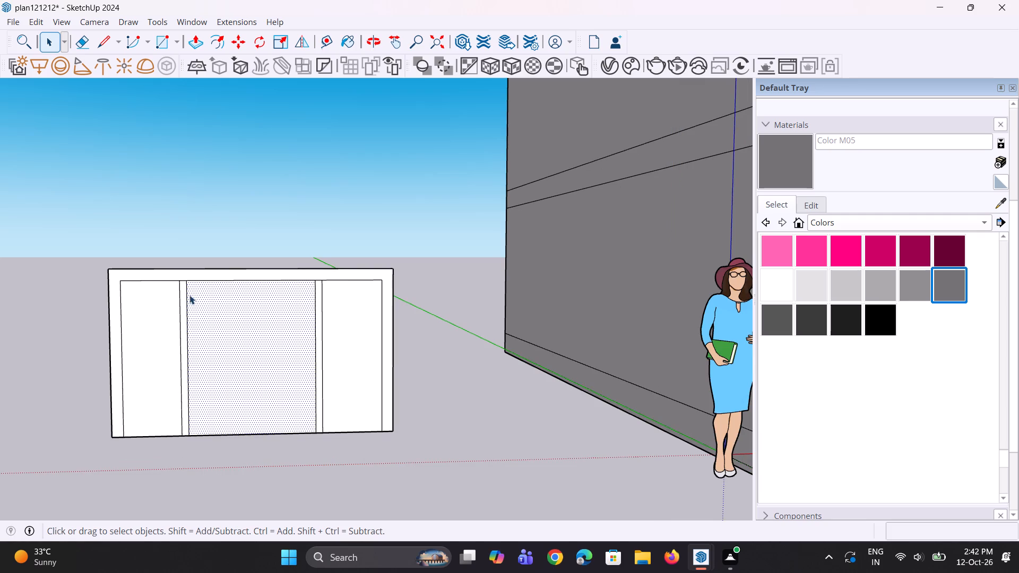
left_click(187, 292)
scroll(194, 323, "up", 1)
key("m")
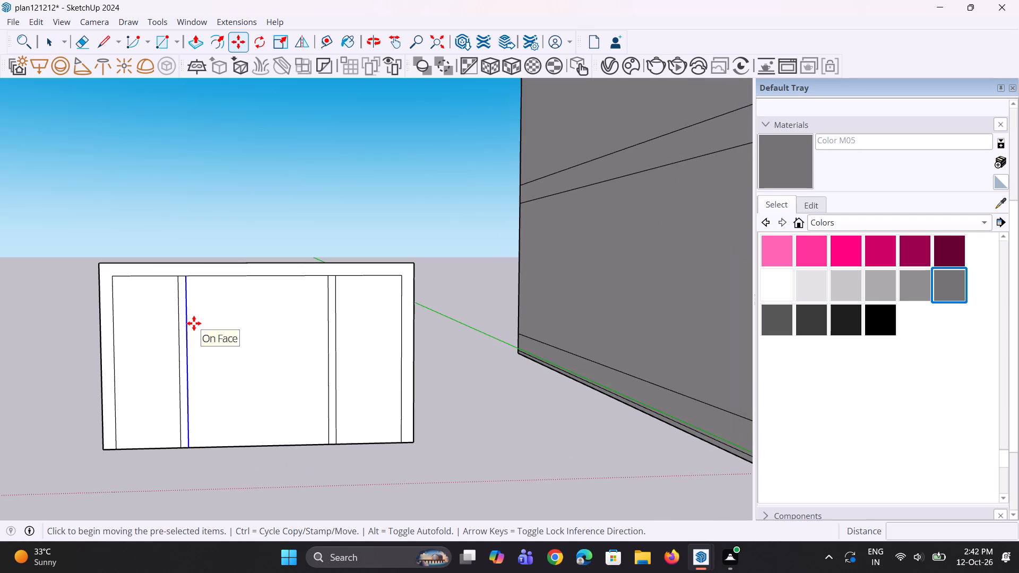
left_click(191, 277)
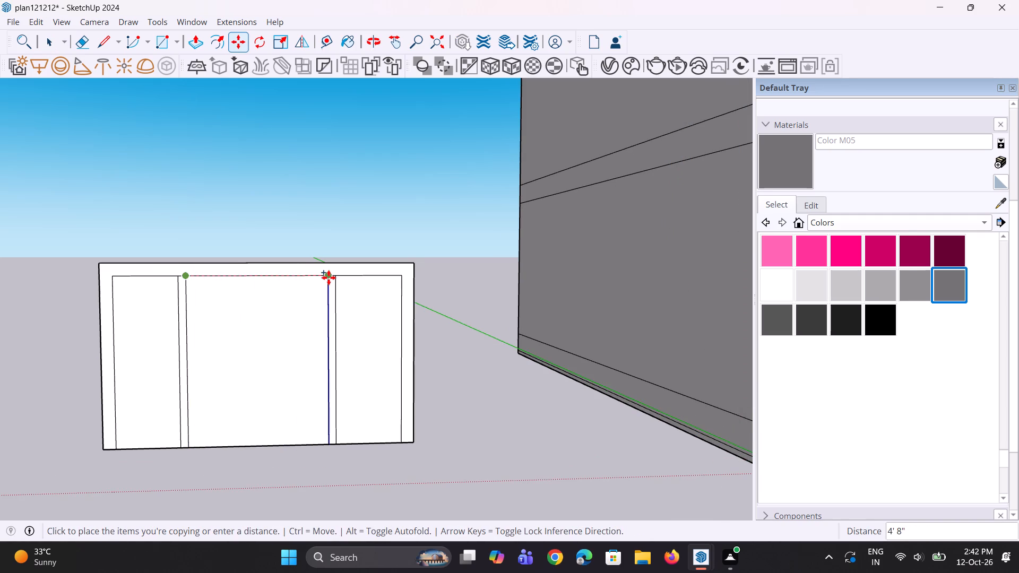
left_click(329, 277)
type("/2")
key("Return")
middle_click_drag(323, 312, 303, 301)
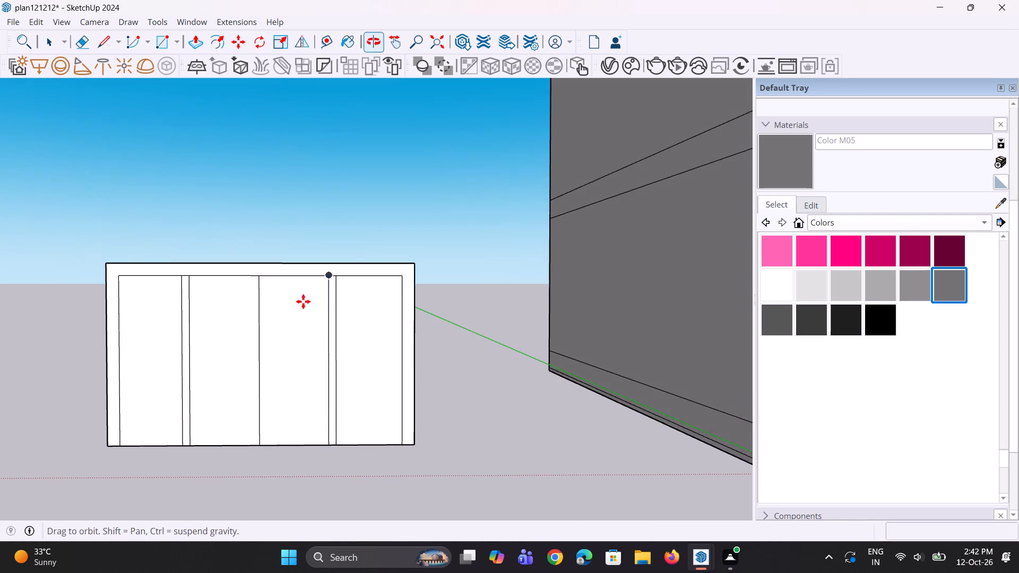
key("space")
left_click(494, 445)
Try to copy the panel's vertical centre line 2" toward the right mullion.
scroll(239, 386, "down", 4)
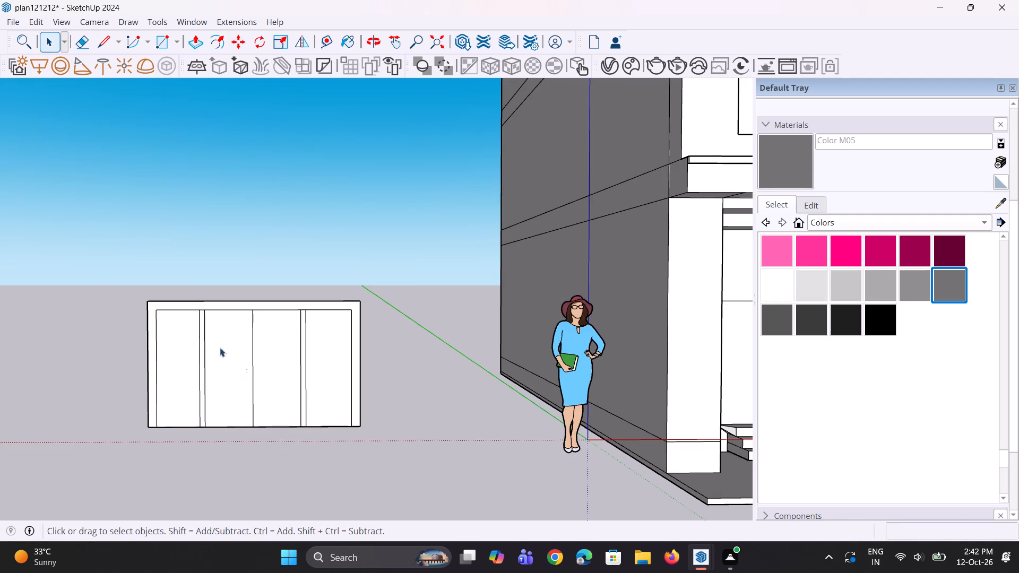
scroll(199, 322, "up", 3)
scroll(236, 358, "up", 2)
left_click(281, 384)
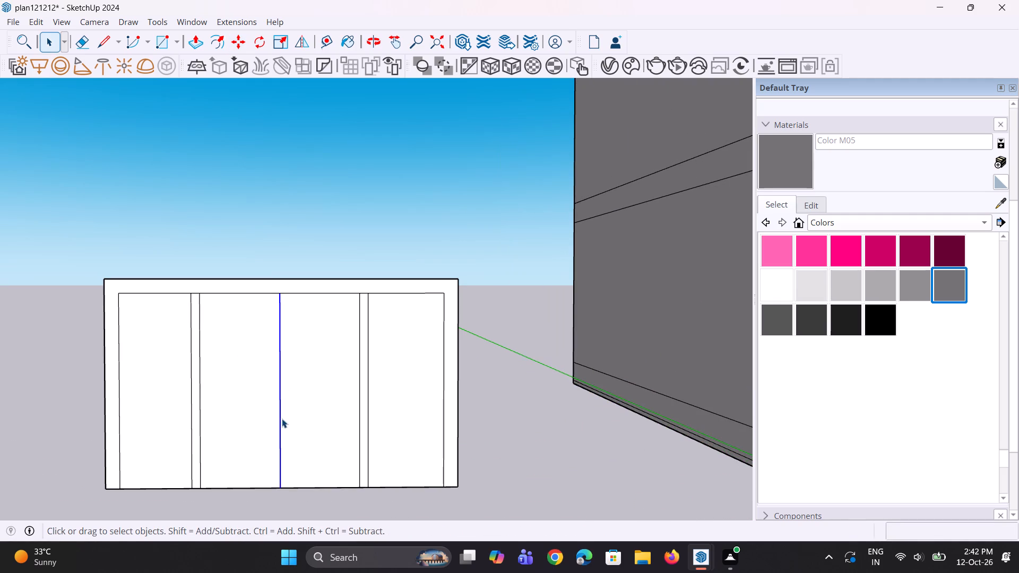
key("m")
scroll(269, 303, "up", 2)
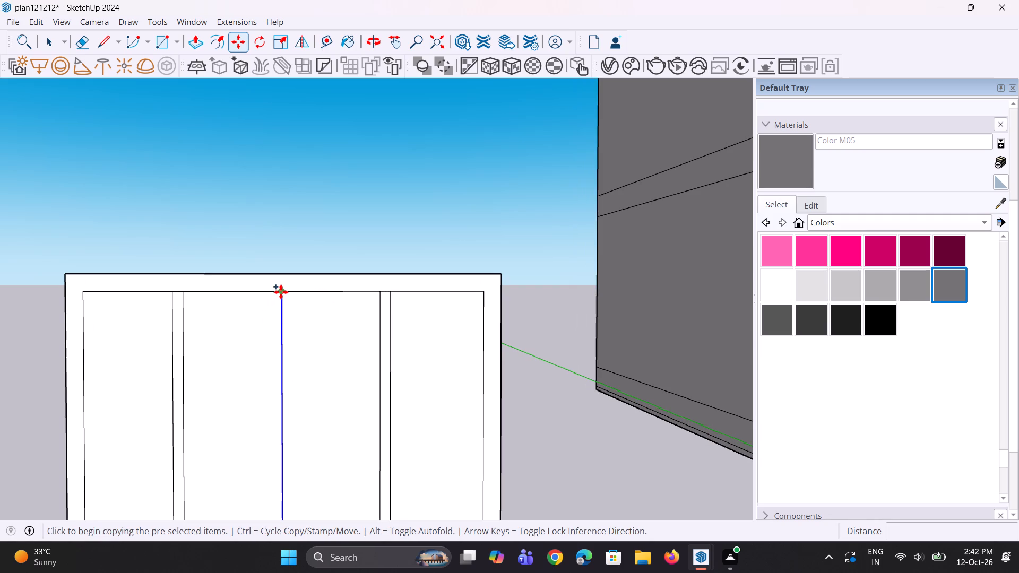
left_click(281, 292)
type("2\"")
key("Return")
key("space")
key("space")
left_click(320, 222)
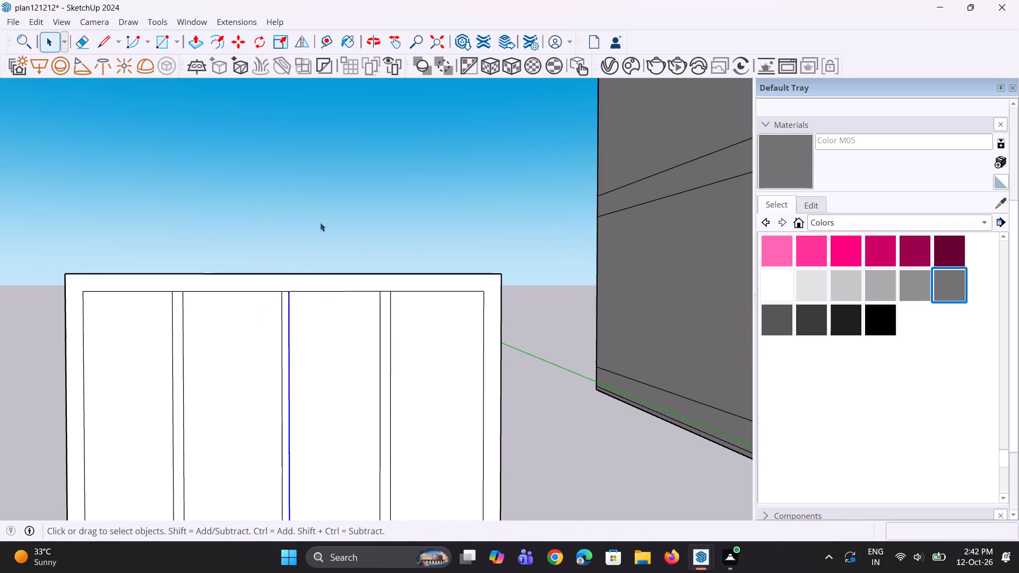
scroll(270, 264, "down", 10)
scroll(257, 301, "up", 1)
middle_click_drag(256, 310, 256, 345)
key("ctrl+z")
Copy the panel's vertical centre line 1" toward the right mullion to form a narrow centre strip.
scroll(265, 305, "up", 2, "ctrl")
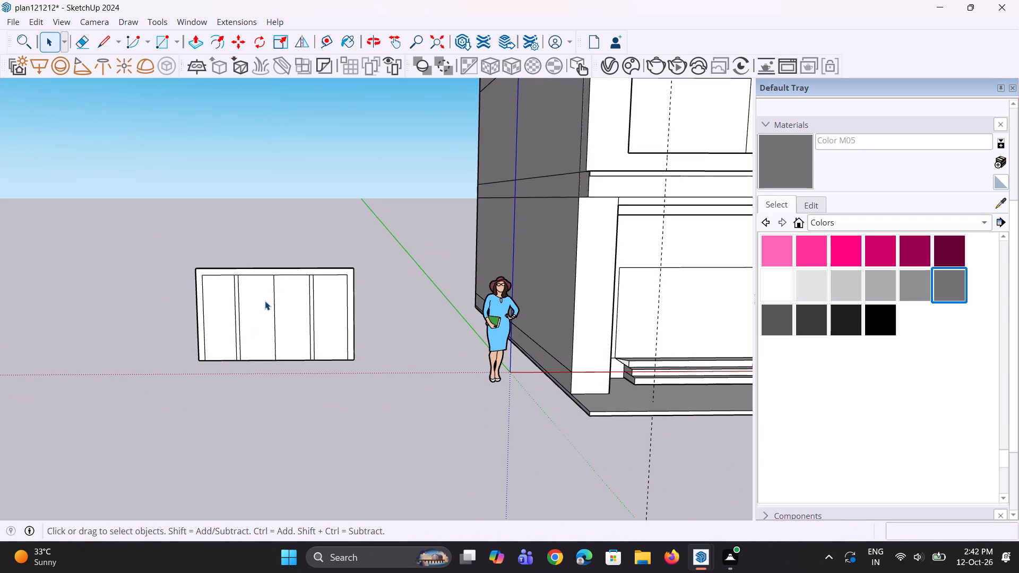
scroll(265, 301, "up", 6, "ctrl")
key("space")
left_click(283, 287)
scroll(286, 265, "up", 2)
key("m")
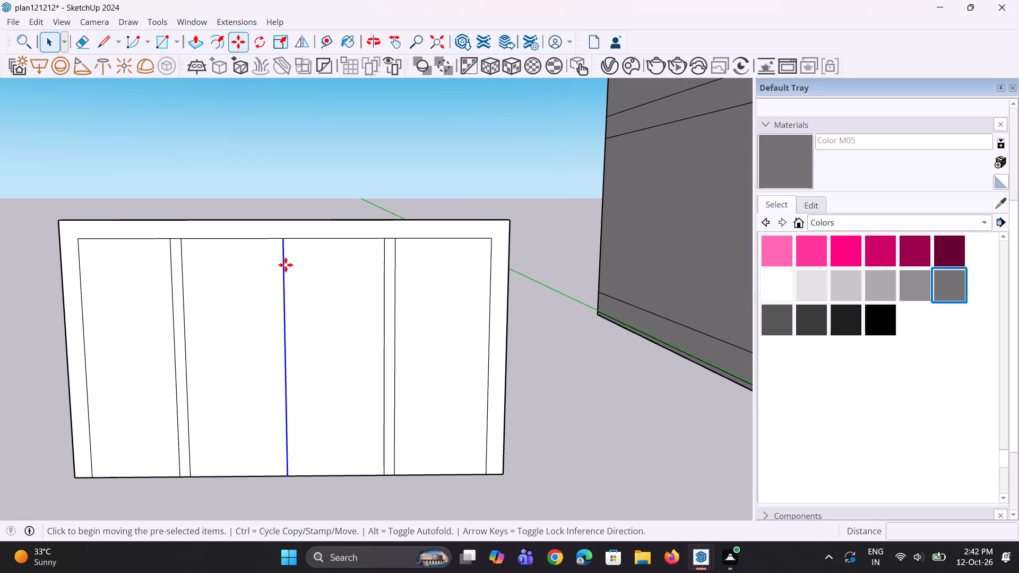
scroll(291, 254, "up", 3)
left_click(283, 235)
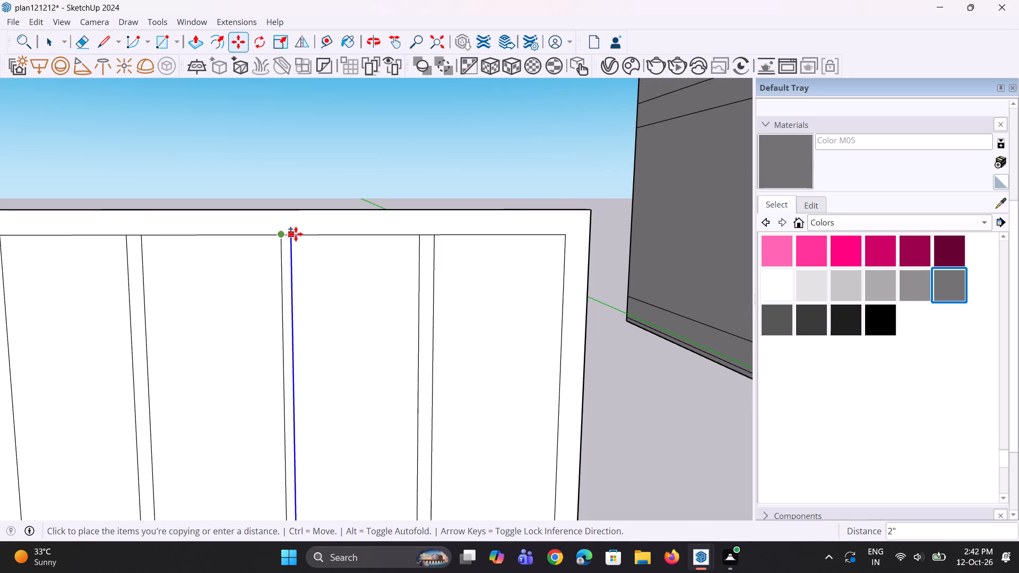
type("1\"")
key("Return")
key("space")
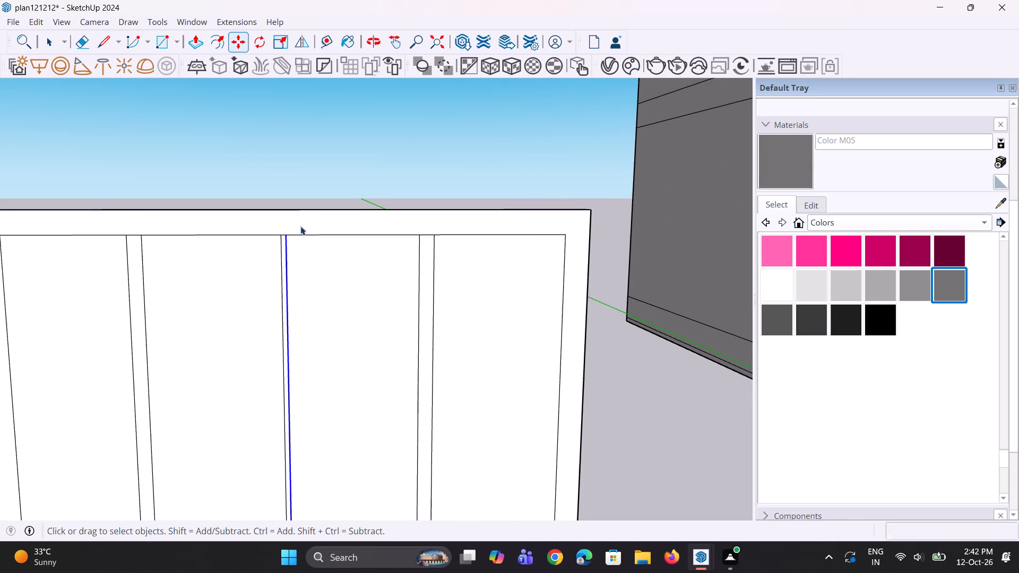
key("space")
left_click(305, 186)
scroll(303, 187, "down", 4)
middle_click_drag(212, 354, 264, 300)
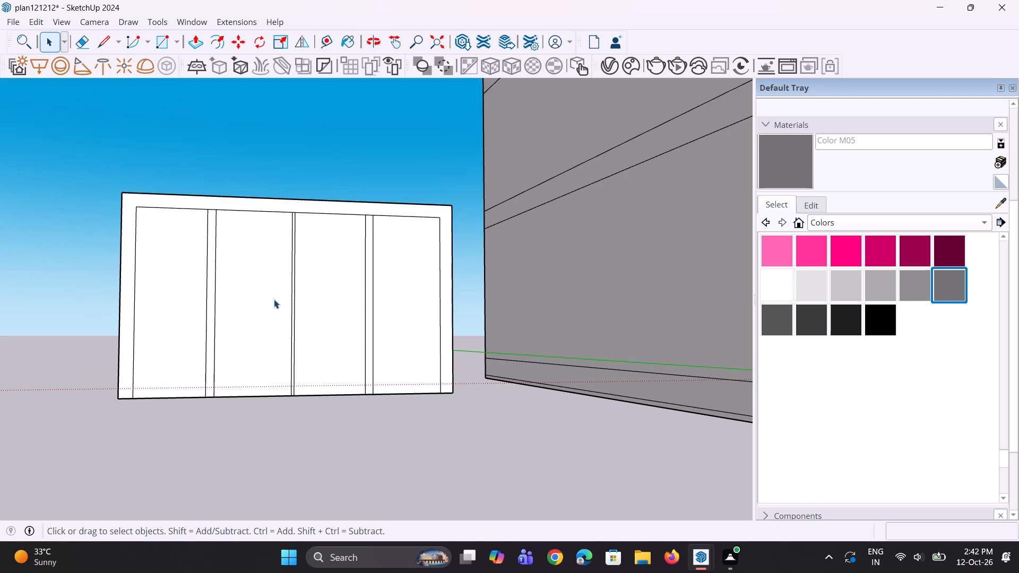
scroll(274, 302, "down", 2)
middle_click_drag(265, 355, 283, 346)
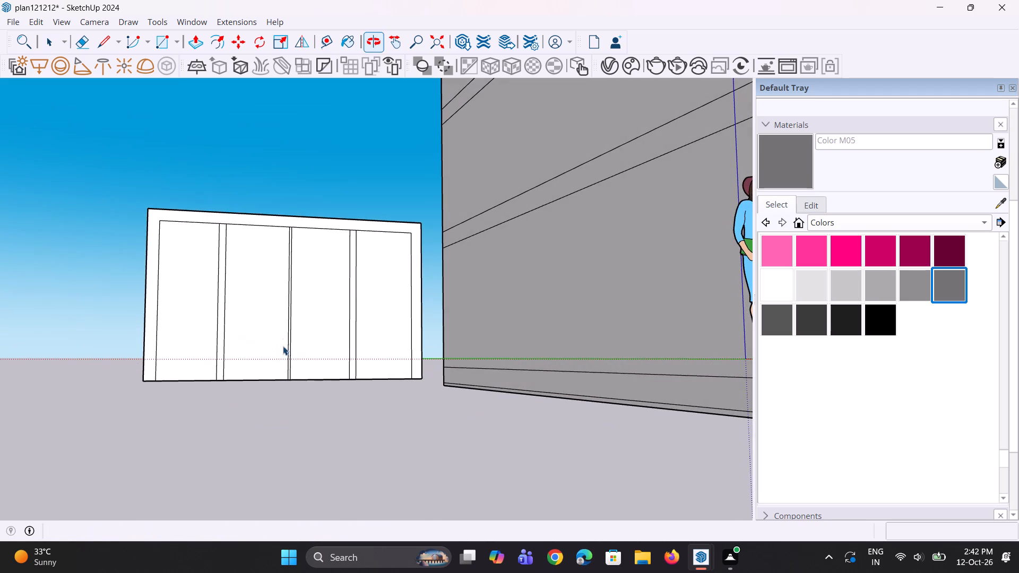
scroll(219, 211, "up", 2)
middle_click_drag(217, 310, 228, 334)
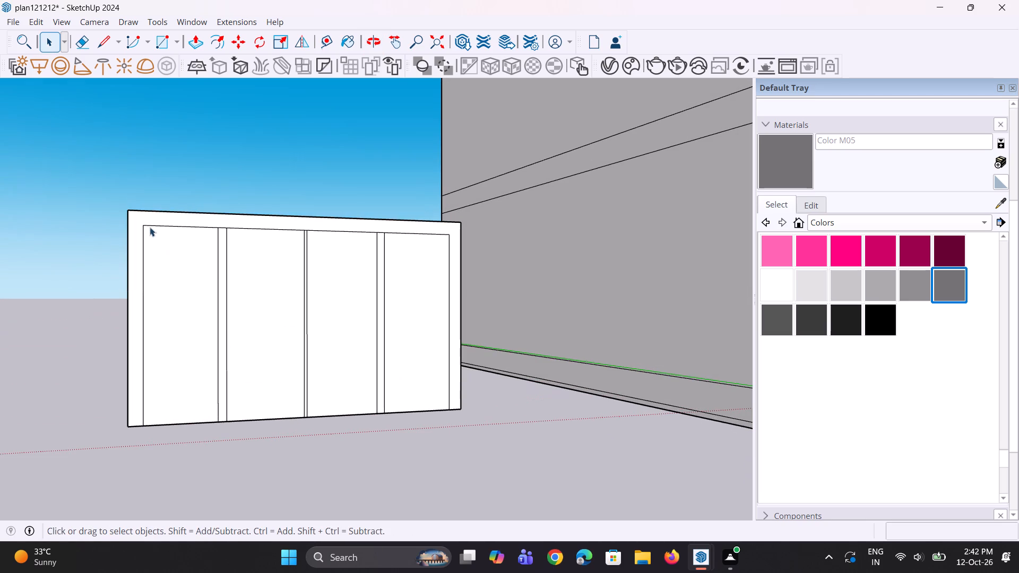
Copy the left bay's top line down to the panel's bottom edge and divide the span by 3.
left_click(154, 226)
key("m")
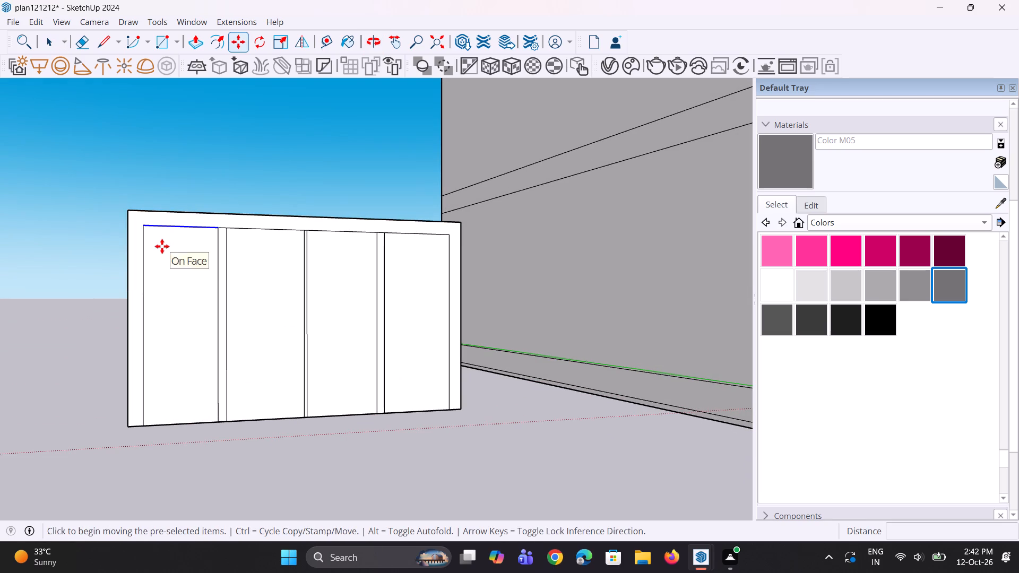
left_click(145, 227)
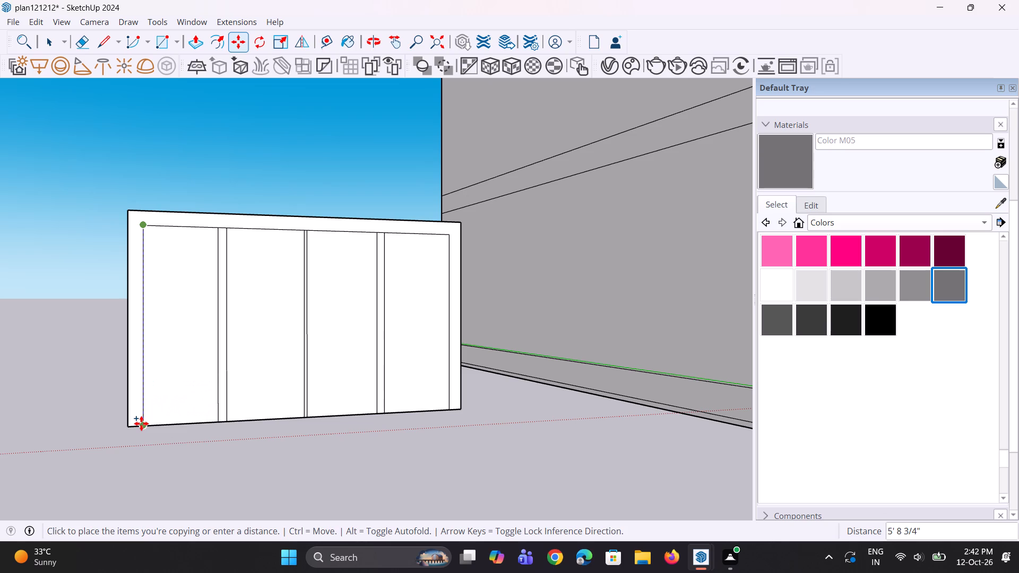
left_click(141, 423)
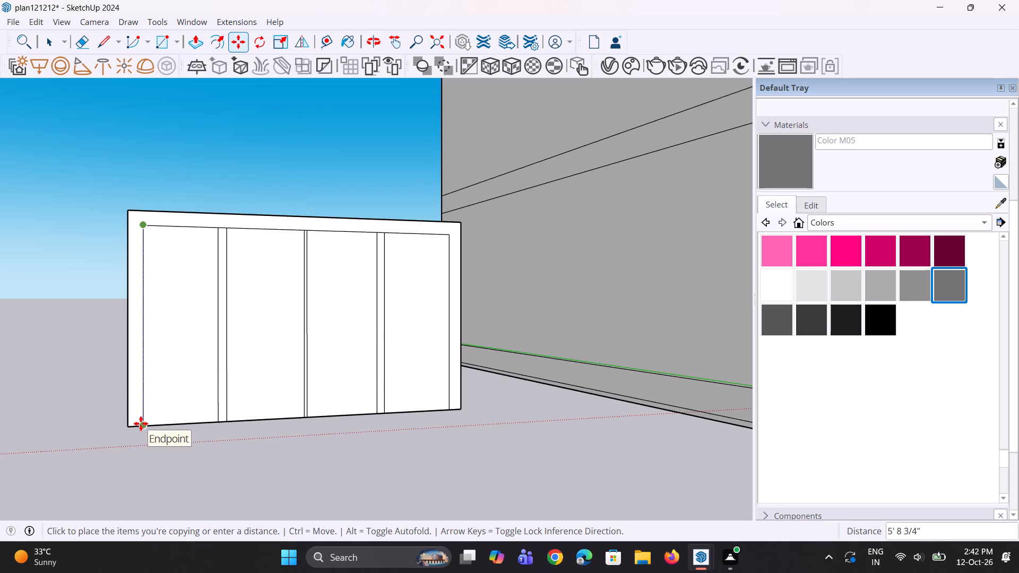
type("/3")
key("Return")
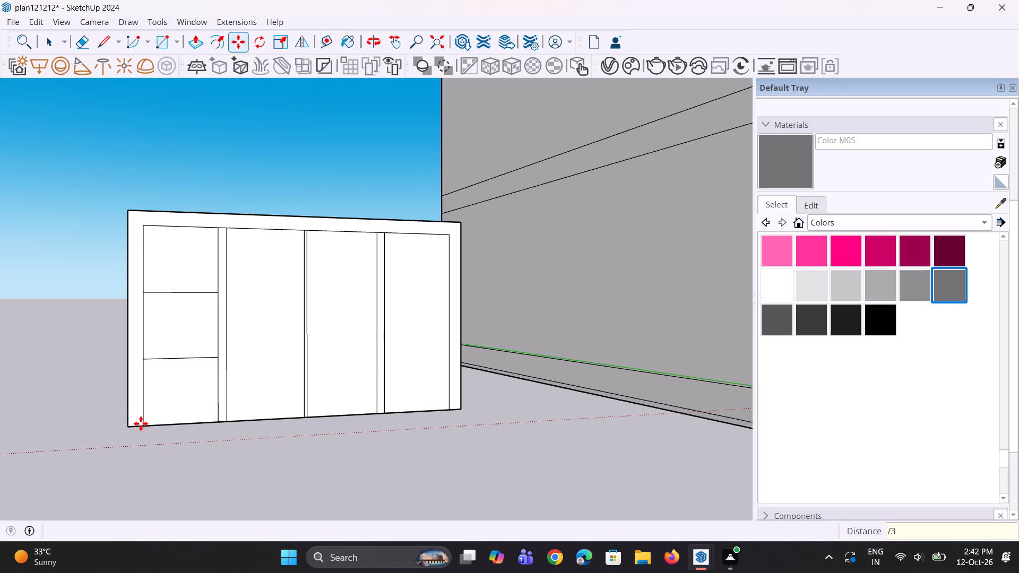
key("space")
key("space")
left_click(434, 500)
Copy the right bay's top line down to the panel's bottom edge and divide the span by 3.
middle_click_drag(389, 427, 318, 447)
left_click(436, 231)
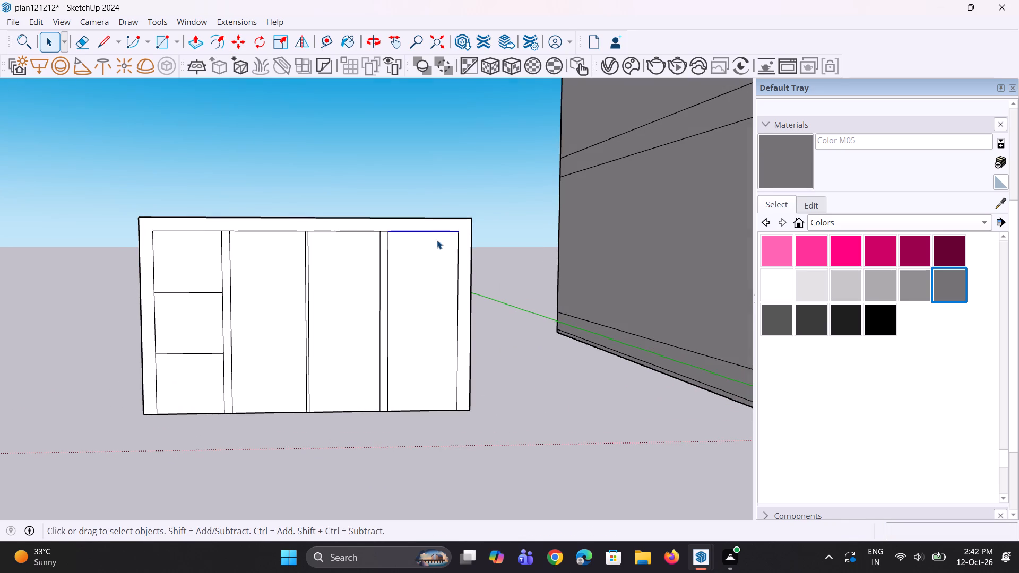
key("m")
left_click(455, 232)
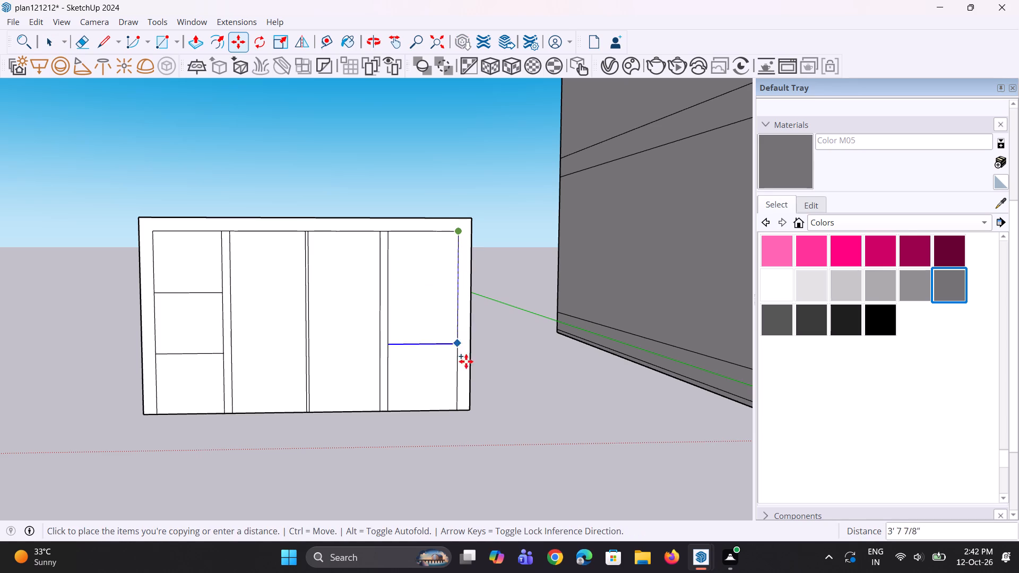
left_click(461, 409)
type("/3")
key("Return")
key("space")
key("space")
left_click(462, 426)
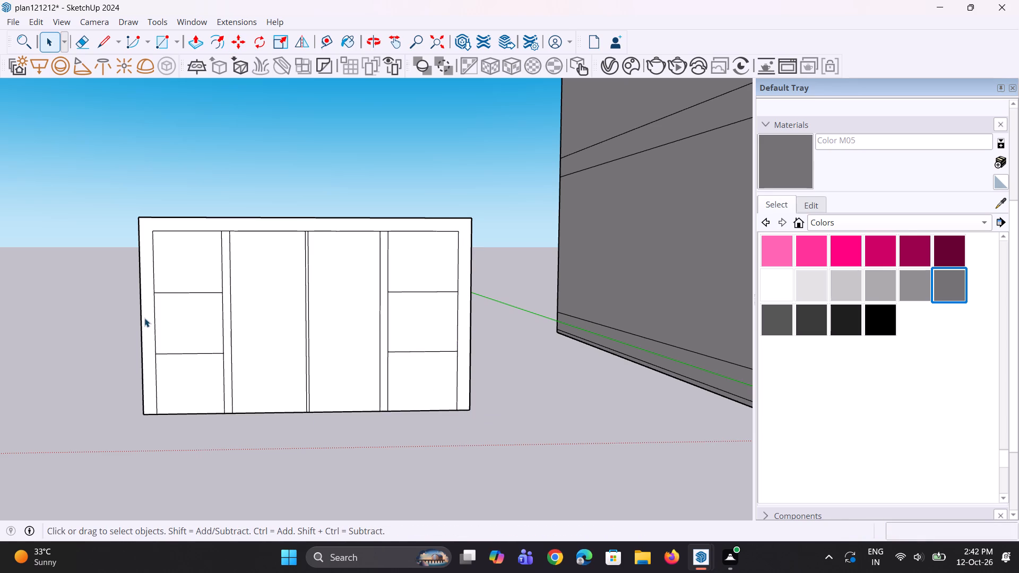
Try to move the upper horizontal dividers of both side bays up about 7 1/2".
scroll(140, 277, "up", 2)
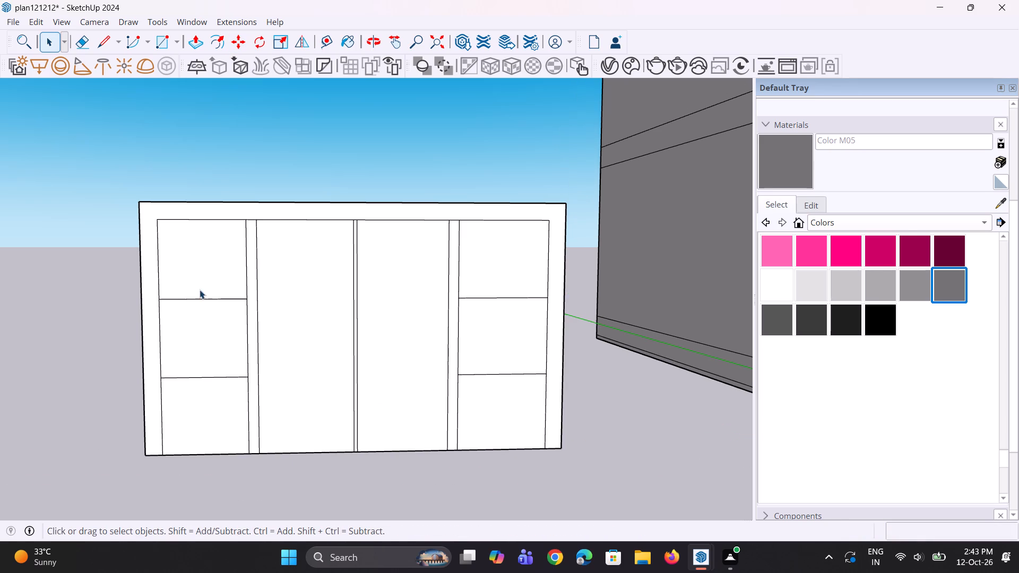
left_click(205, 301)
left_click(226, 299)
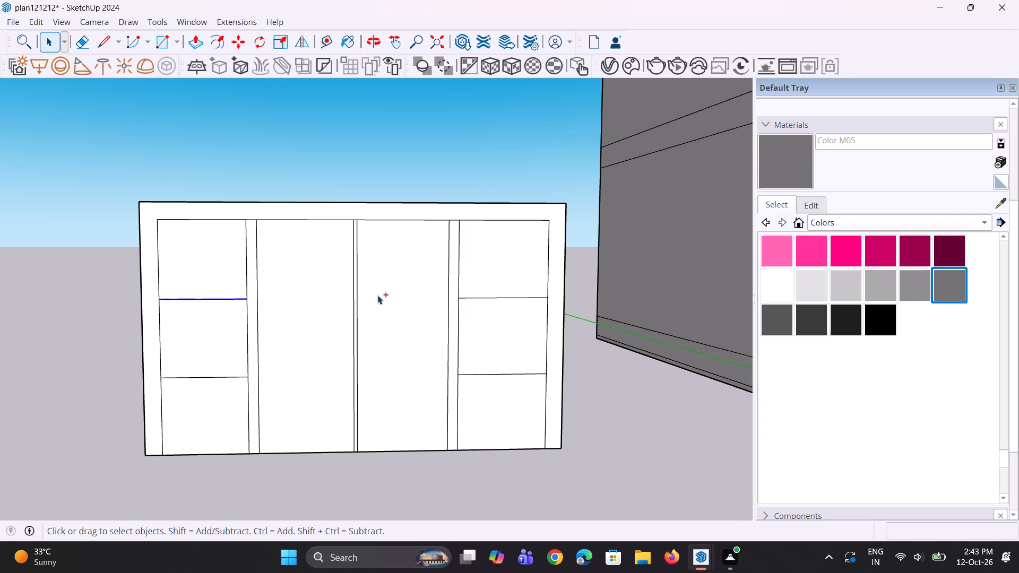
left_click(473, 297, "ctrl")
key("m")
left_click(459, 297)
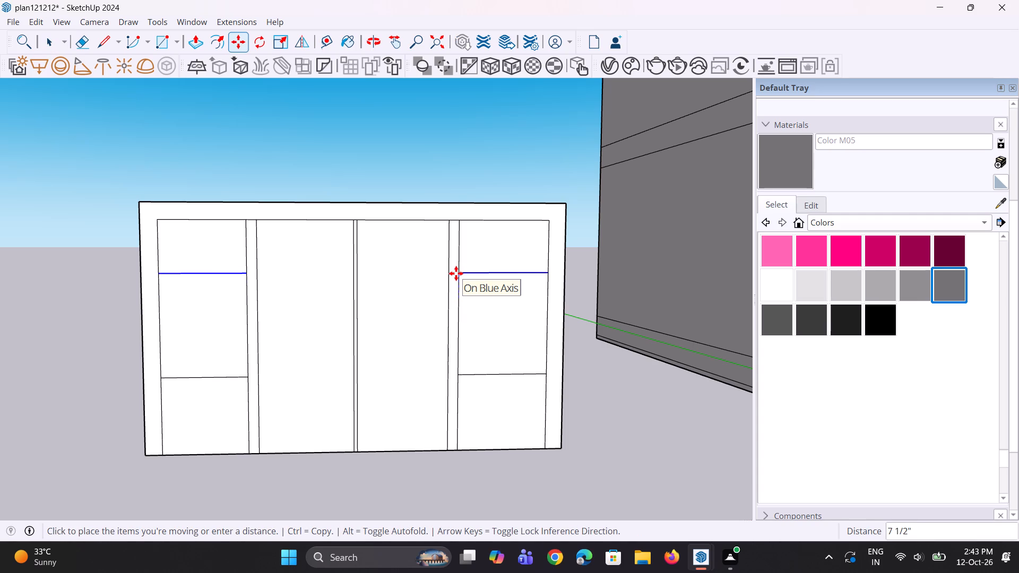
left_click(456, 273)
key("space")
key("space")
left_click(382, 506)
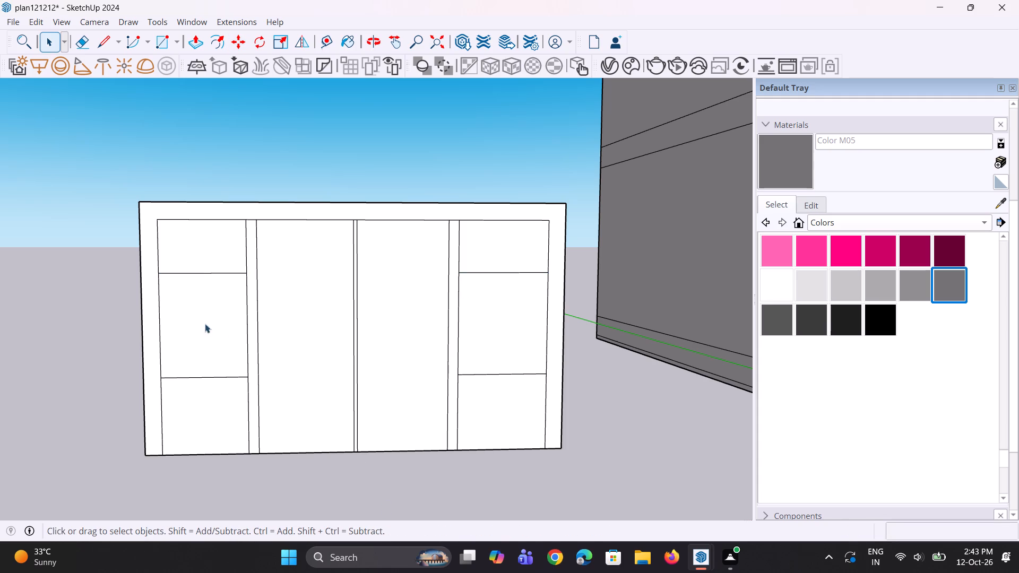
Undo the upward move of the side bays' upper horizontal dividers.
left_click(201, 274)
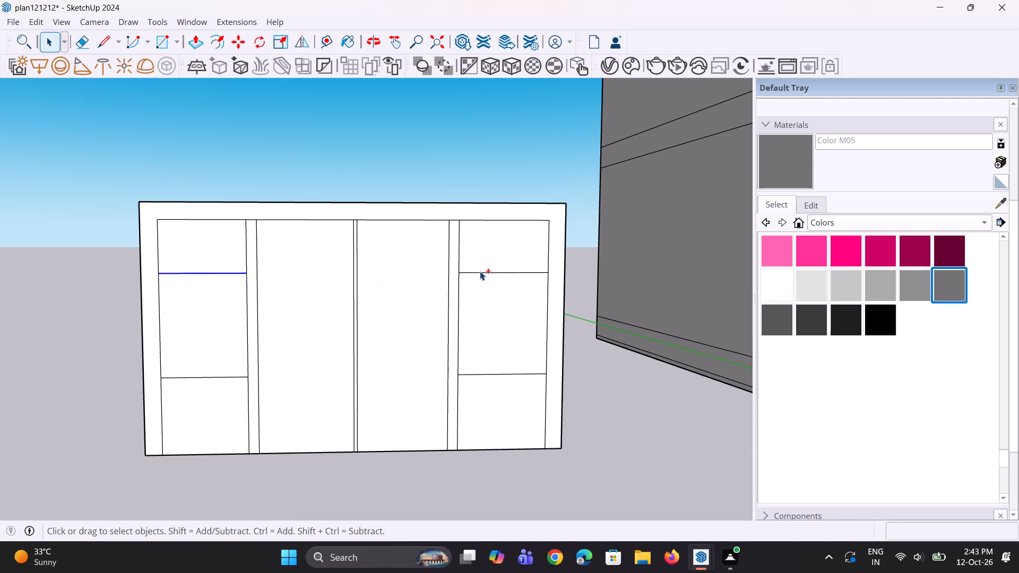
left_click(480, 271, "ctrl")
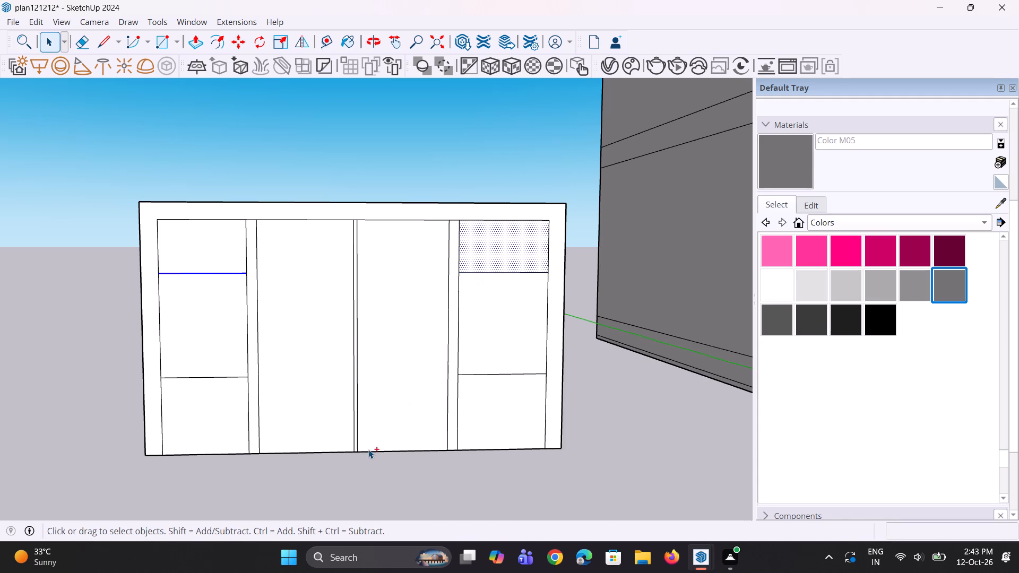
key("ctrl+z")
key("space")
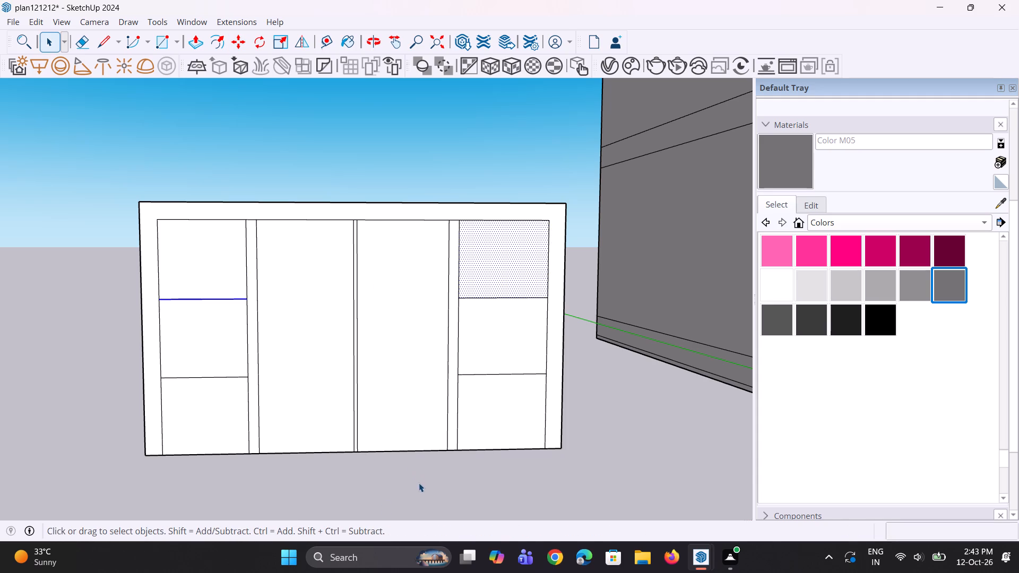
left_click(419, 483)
Move the upper horizontal dividers of both side bays up together by about 10 5/16".
scroll(236, 333, "down", 5)
middle_click_drag(157, 380, 156, 412)
scroll(282, 301, "up", 3)
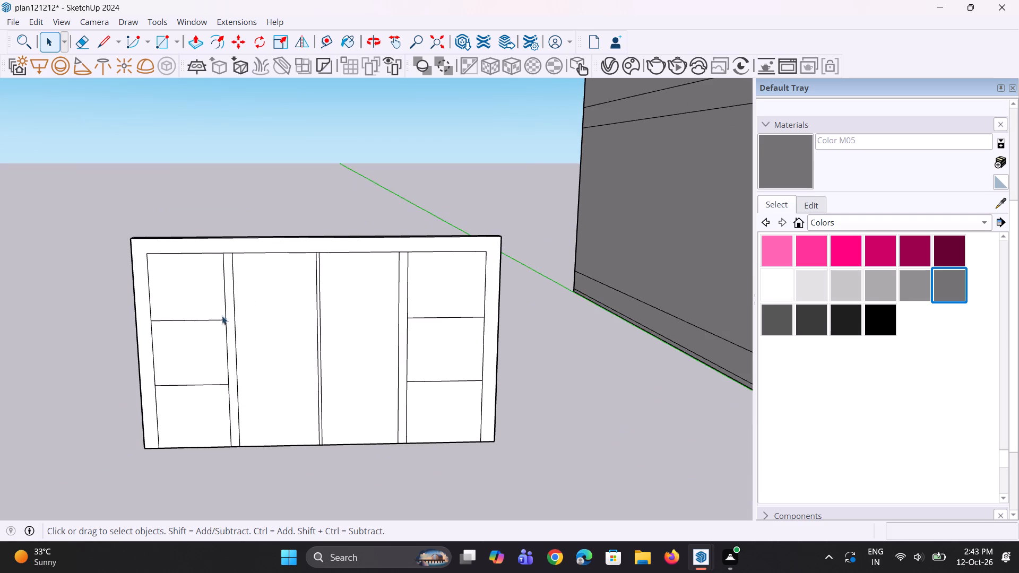
left_click(211, 319)
scroll(437, 322, "up", 2)
left_click(441, 318, "ctrl")
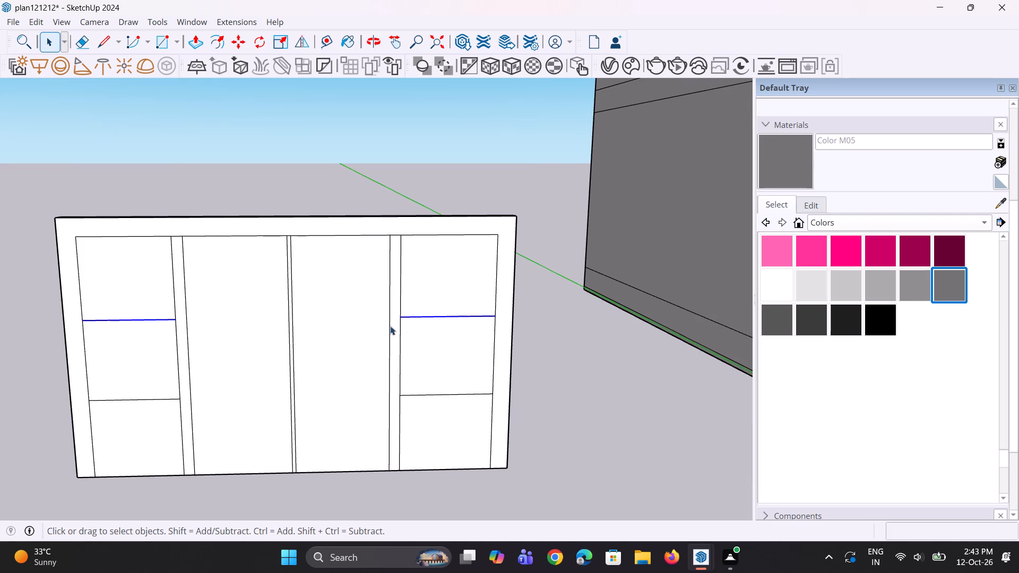
key("m")
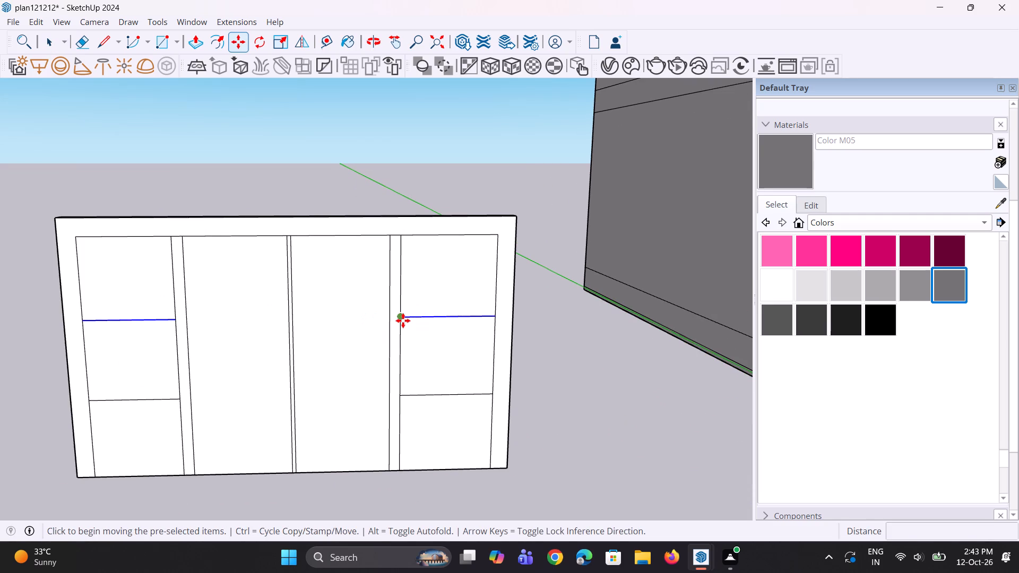
left_click(403, 320)
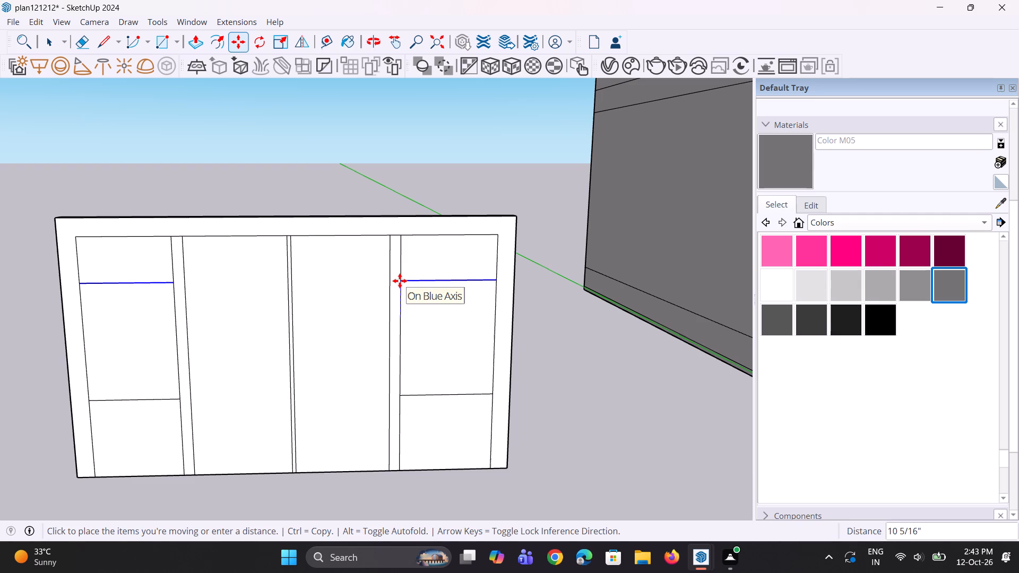
left_click(400, 281)
key("space")
key("space")
middle_click_drag(427, 367, 427, 284)
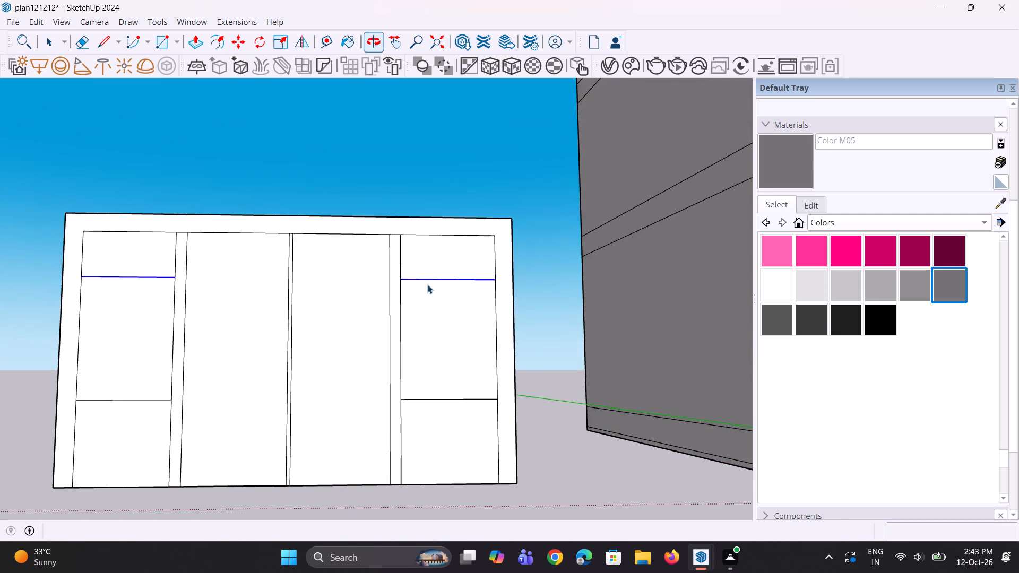
scroll(426, 284, "down", 4)
left_click(340, 503)
Copy all four horizontal dividers in the side bays 3" downward to form horizontal rails.
scroll(209, 272, "up", 2)
left_click(220, 281)
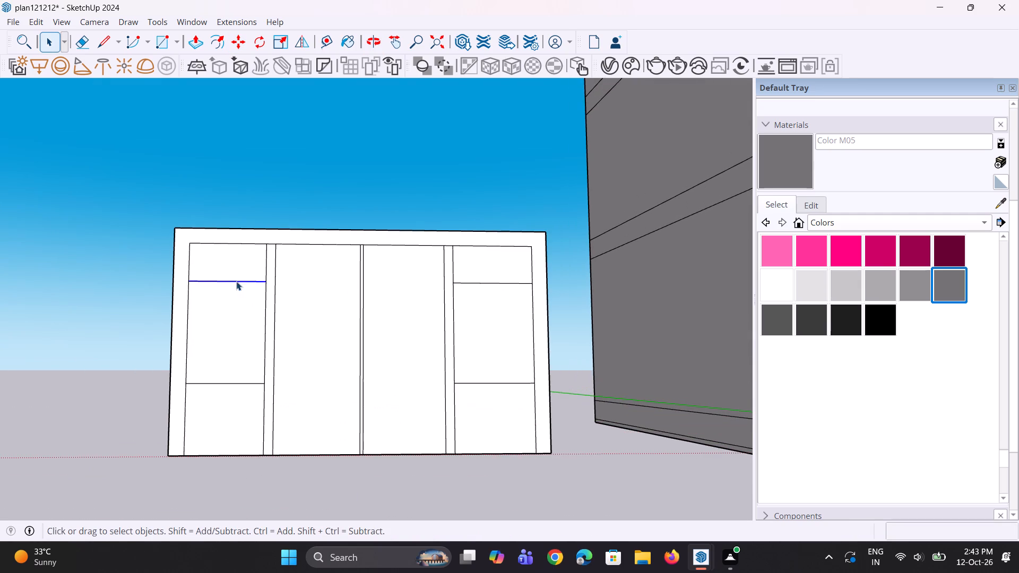
left_click(471, 283, "ctrl")
left_click(471, 385, "ctrl")
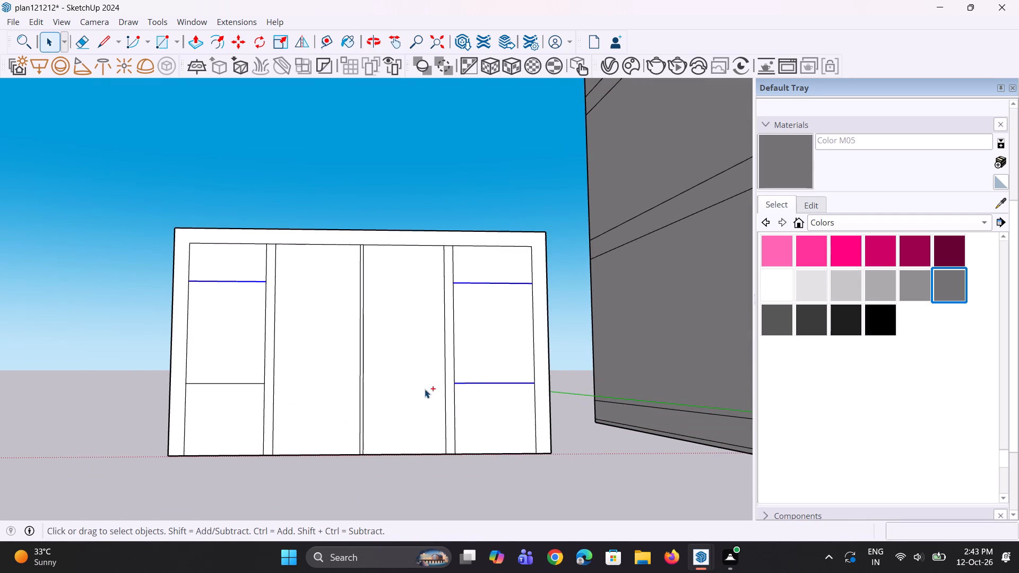
left_click(256, 383, "ctrl")
key("m")
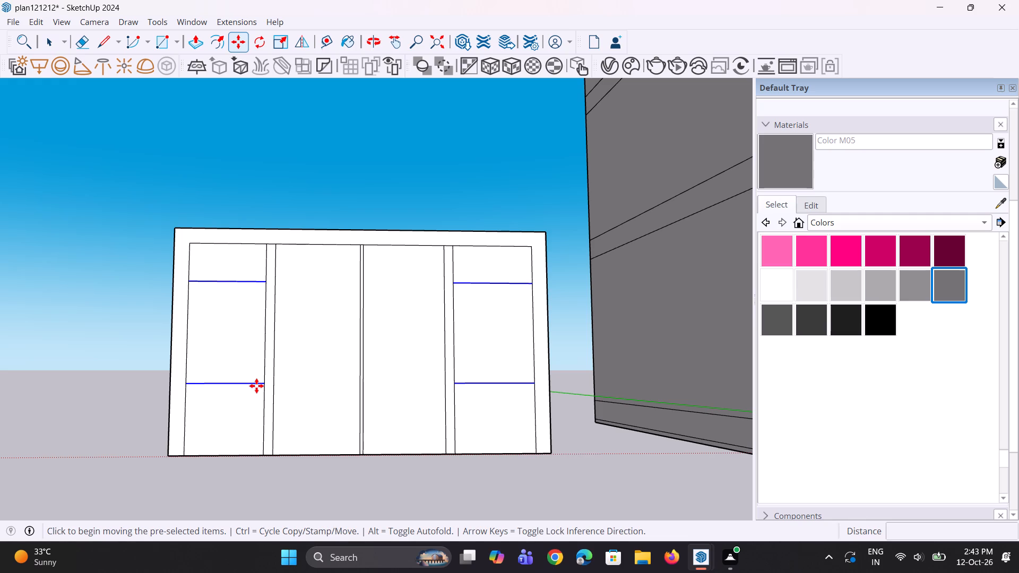
type("3\"")
key("Return")
left_click(456, 285)
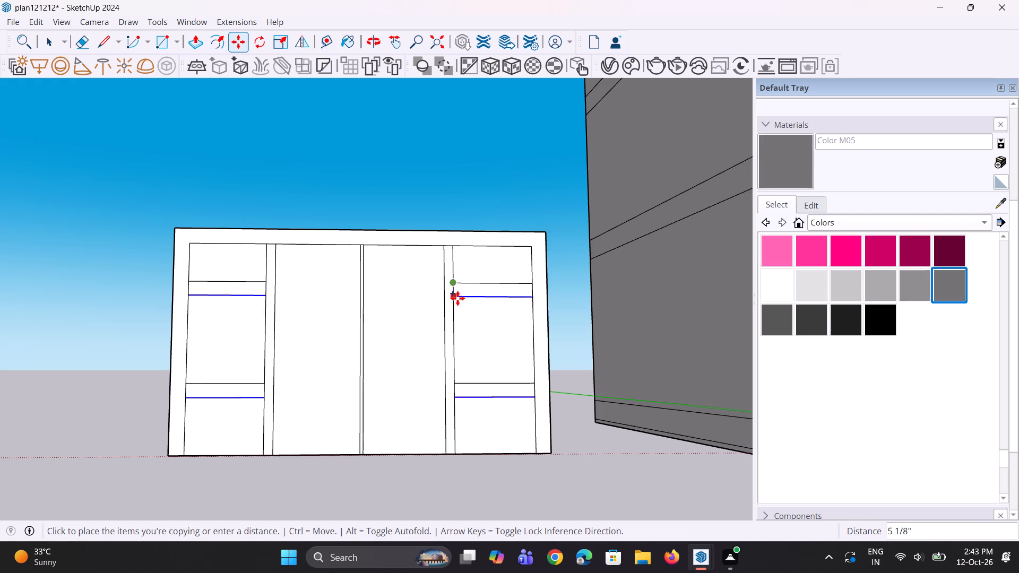
type("3\"")
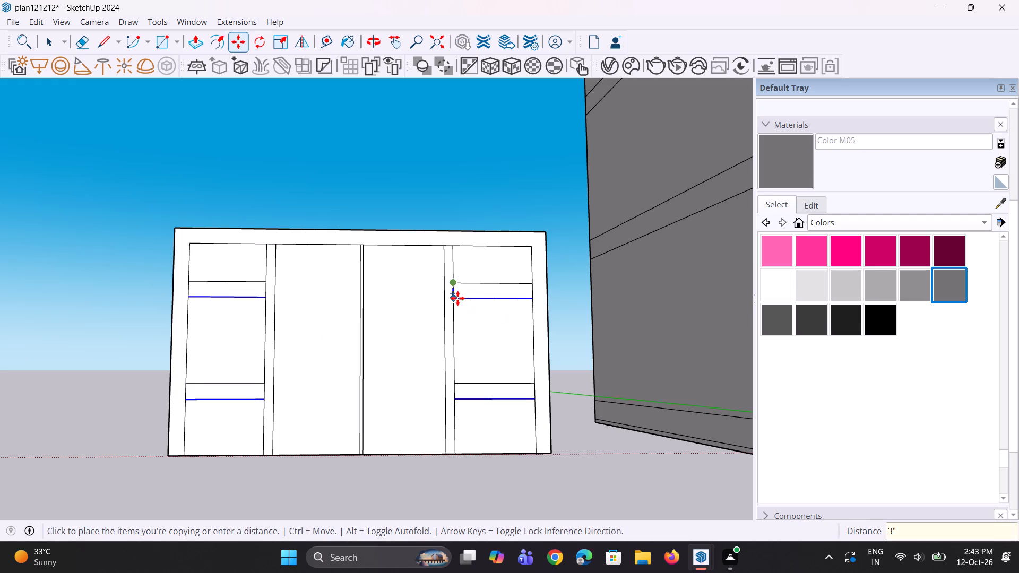
key("Return")
middle_click_drag(446, 312, 439, 385)
key("space")
key("space")
left_click(377, 167)
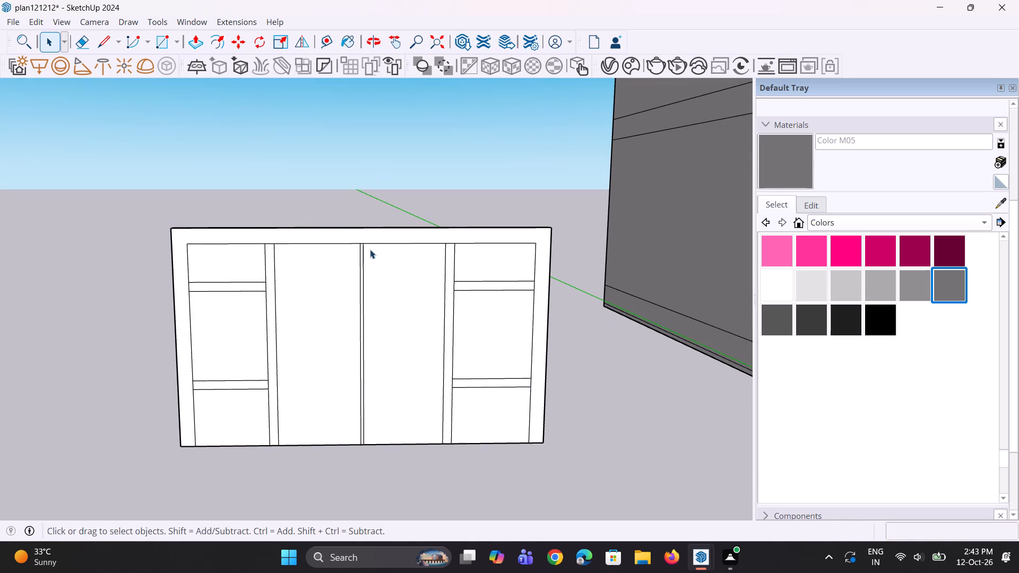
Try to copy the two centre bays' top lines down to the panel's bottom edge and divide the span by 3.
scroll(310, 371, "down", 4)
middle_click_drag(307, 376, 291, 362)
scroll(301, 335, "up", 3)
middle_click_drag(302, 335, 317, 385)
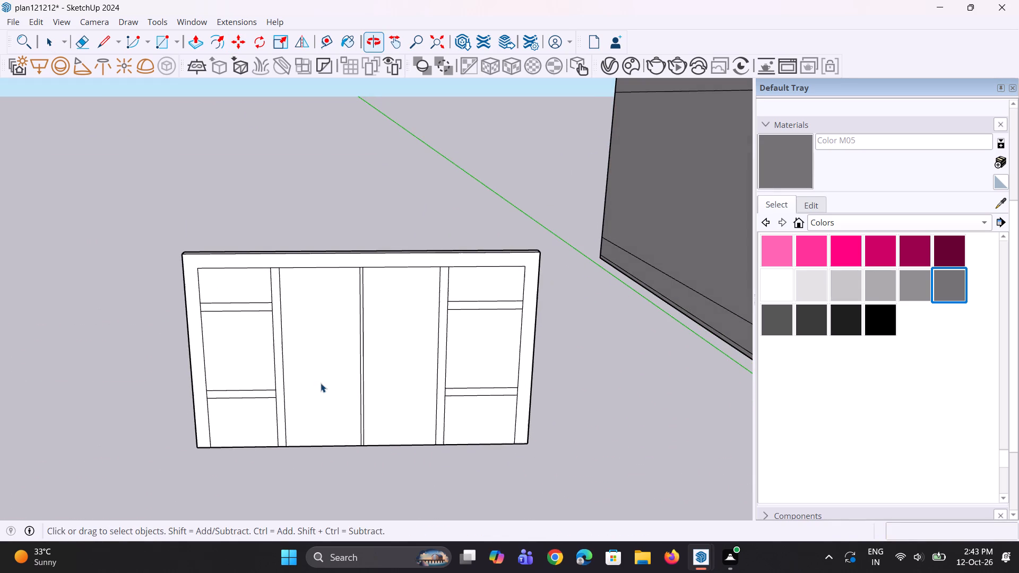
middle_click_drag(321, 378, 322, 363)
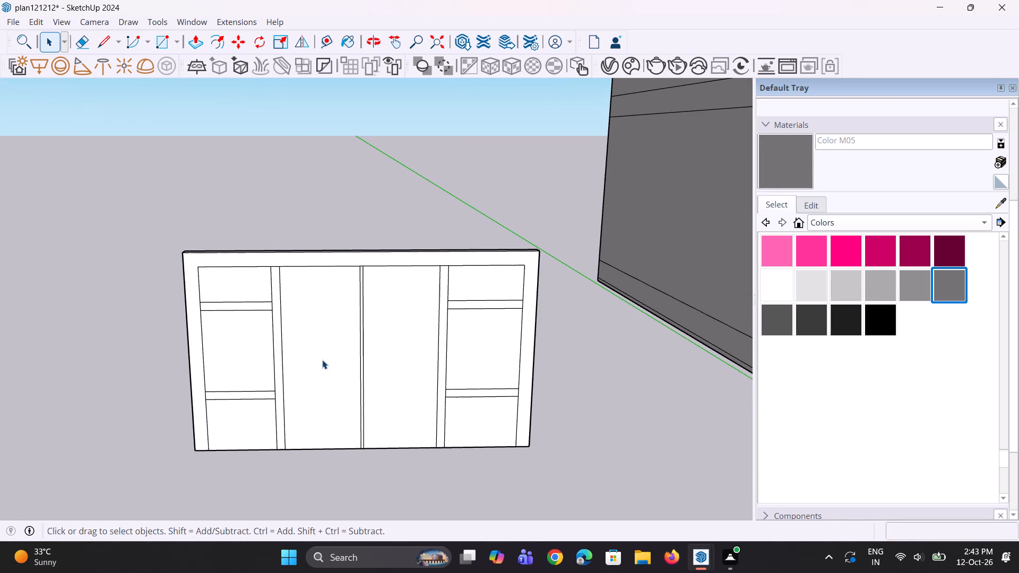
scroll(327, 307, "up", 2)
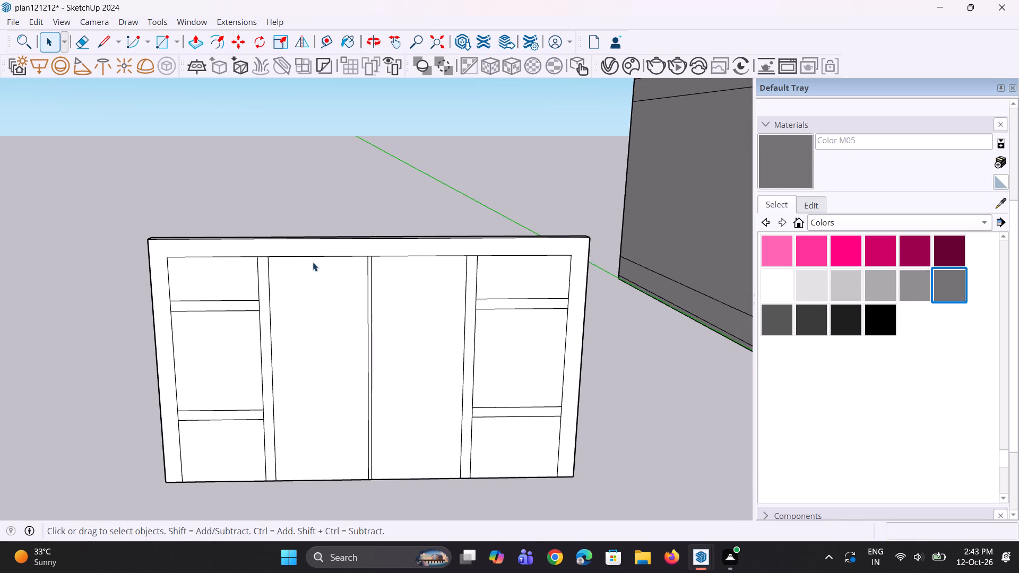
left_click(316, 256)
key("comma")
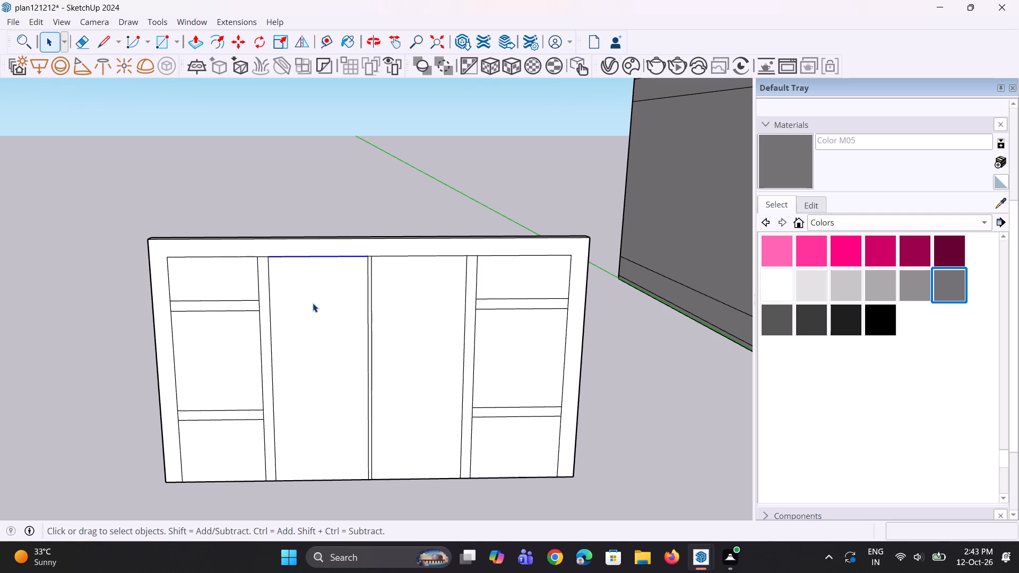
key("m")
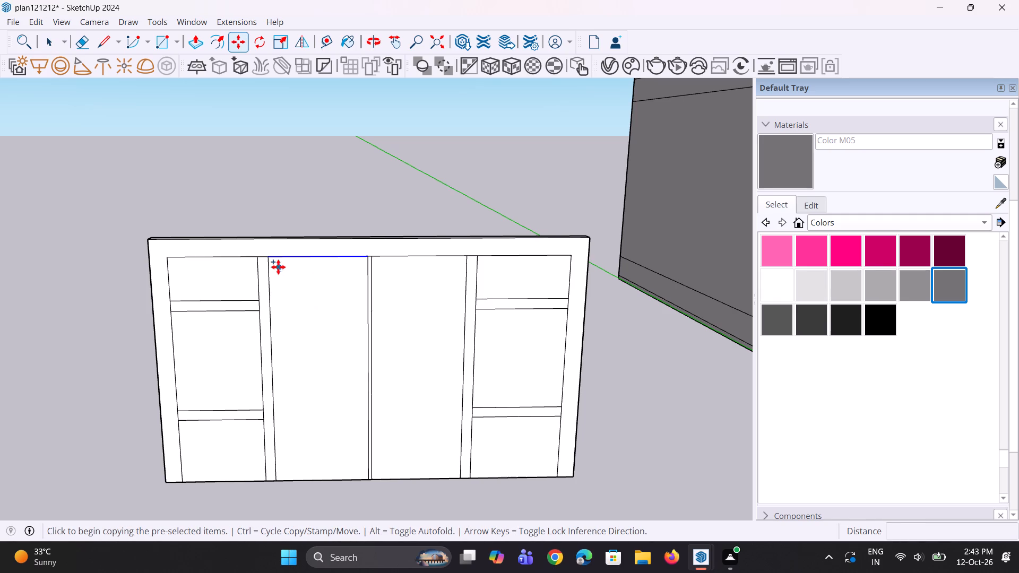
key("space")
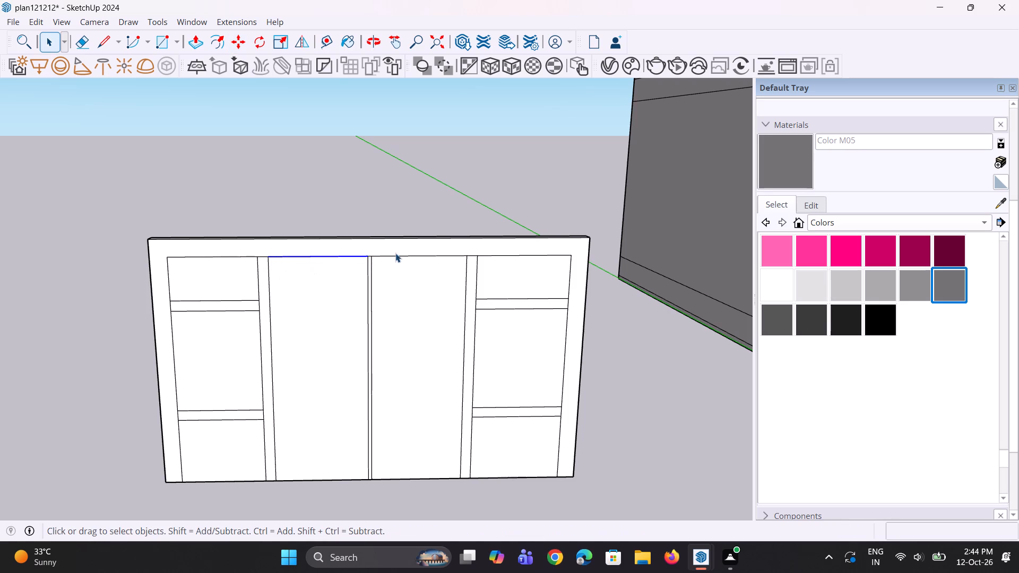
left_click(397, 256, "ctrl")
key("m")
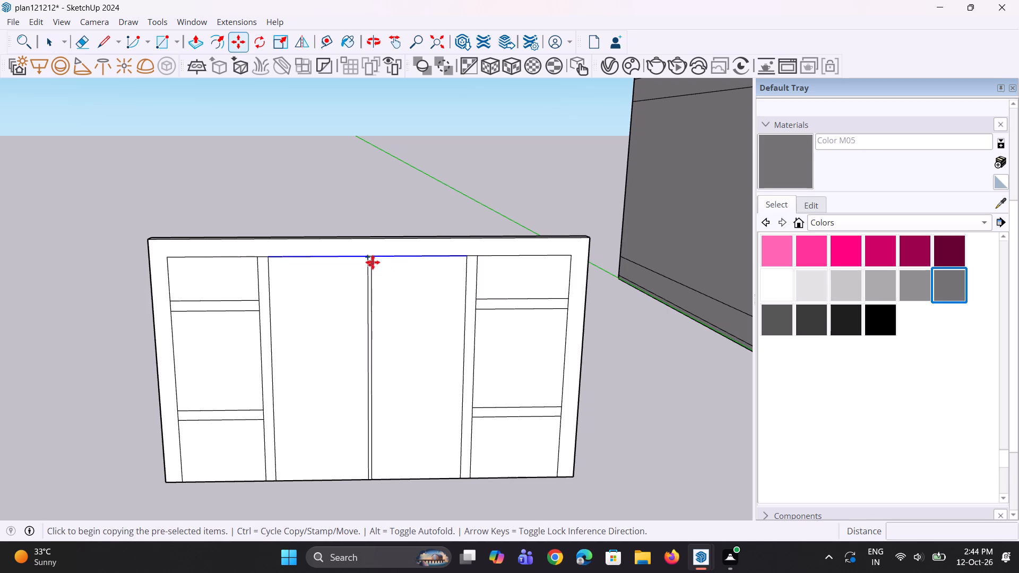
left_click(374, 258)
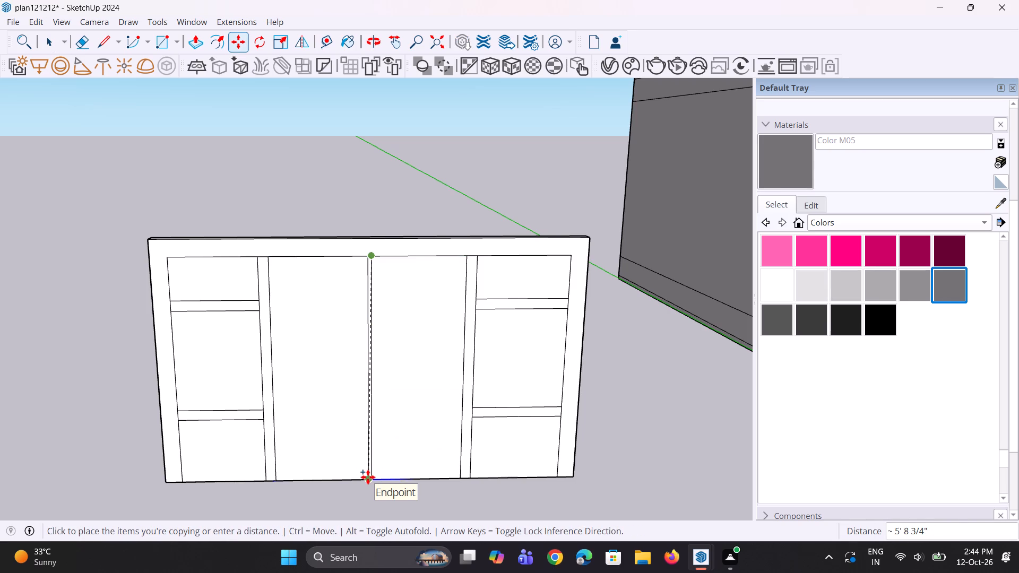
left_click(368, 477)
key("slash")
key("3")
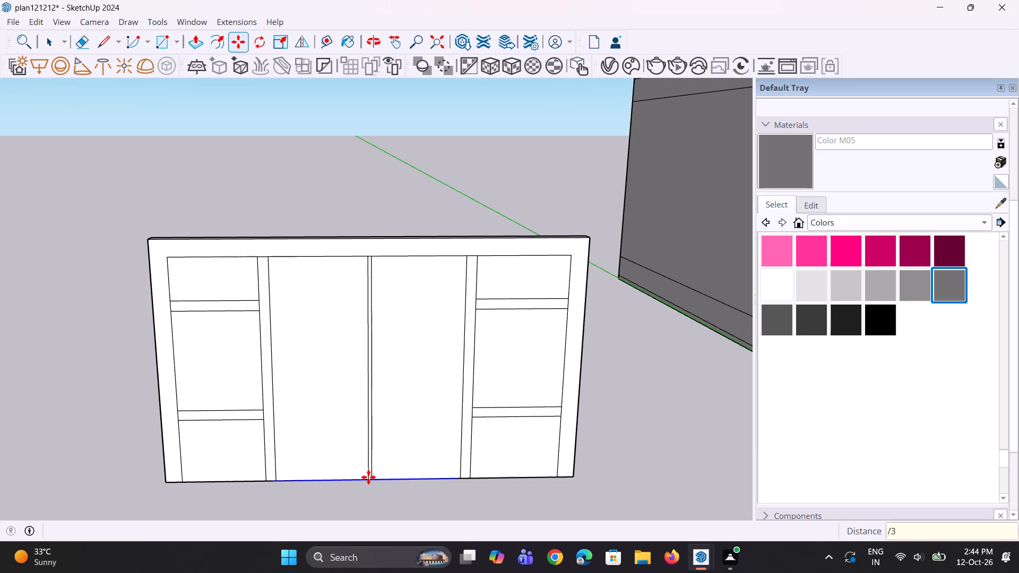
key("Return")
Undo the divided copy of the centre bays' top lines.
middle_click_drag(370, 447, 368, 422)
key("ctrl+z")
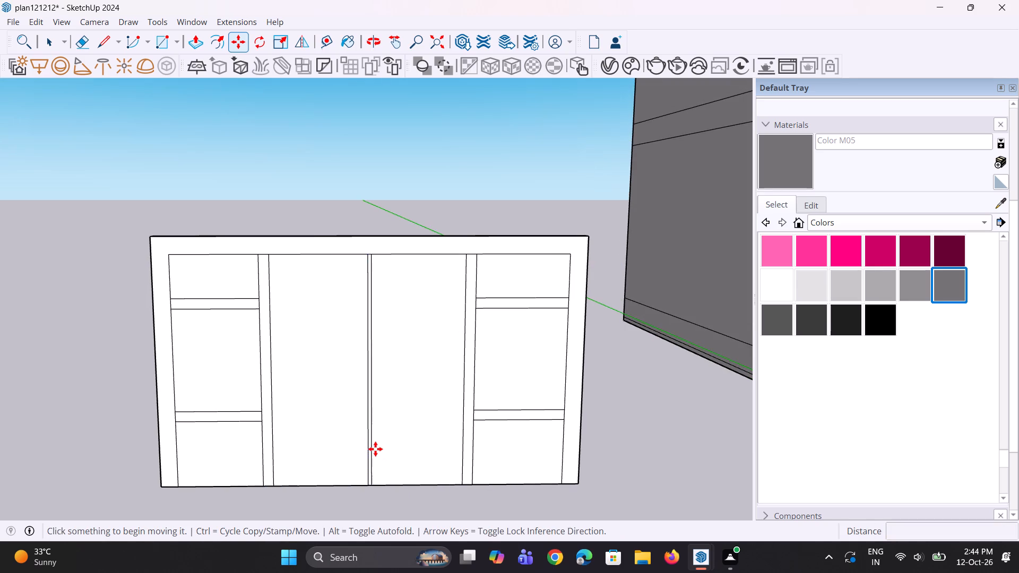
Copy the two centre bays' top lines down to the panel's bottom edge and divide the span by 3.
key("space")
key("space")
scroll(298, 232, "up", 2)
left_click(314, 264)
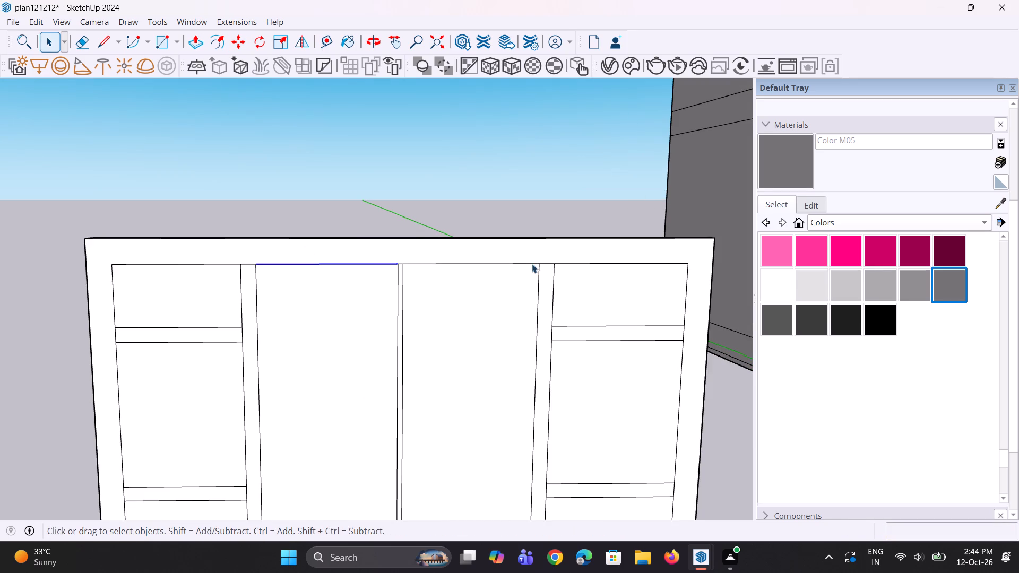
left_click(505, 263, "ctrl")
key("m")
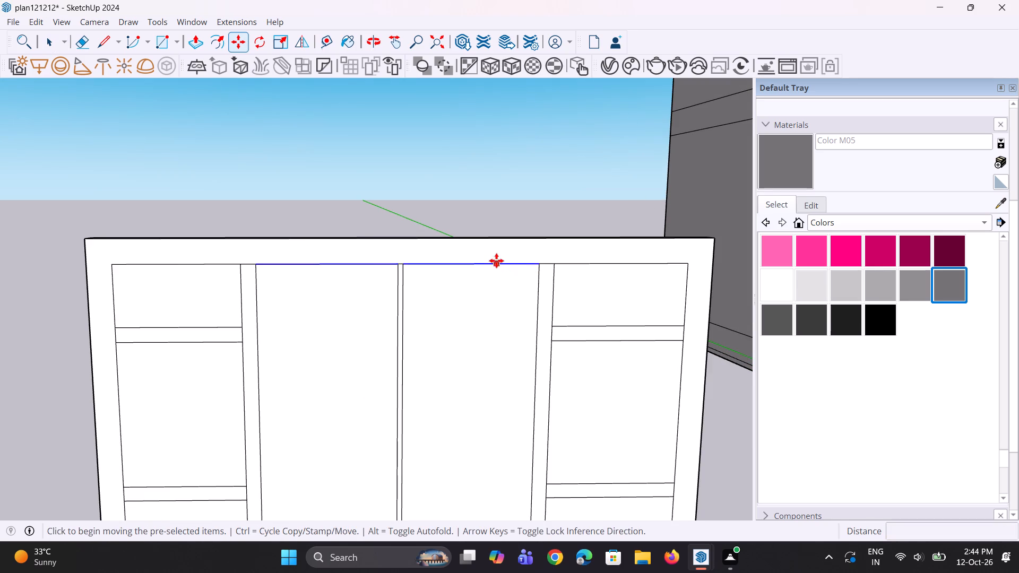
left_click(405, 265)
scroll(403, 312, "down", 4)
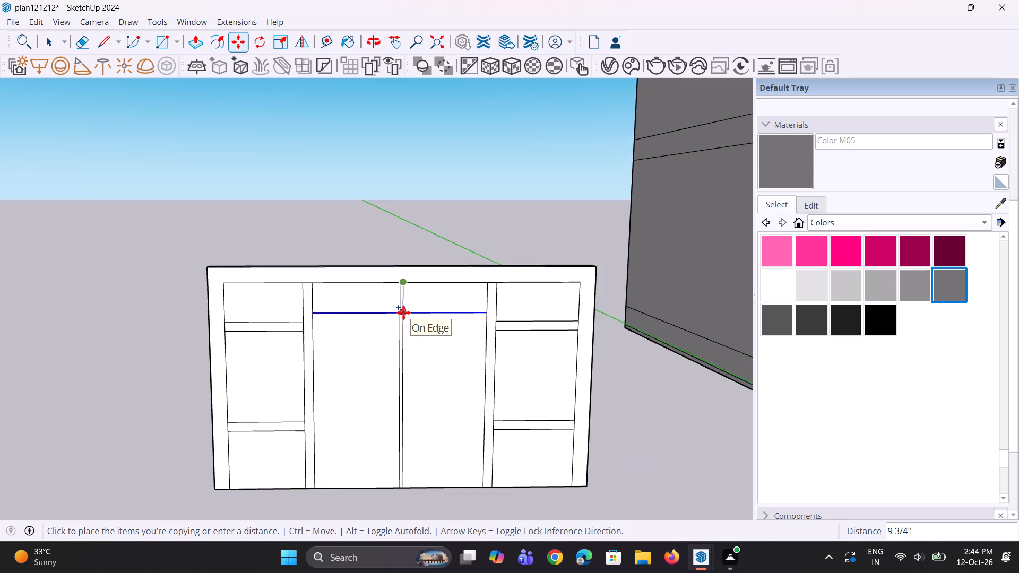
scroll(403, 312, "down", 4)
scroll(405, 448, "up", 4)
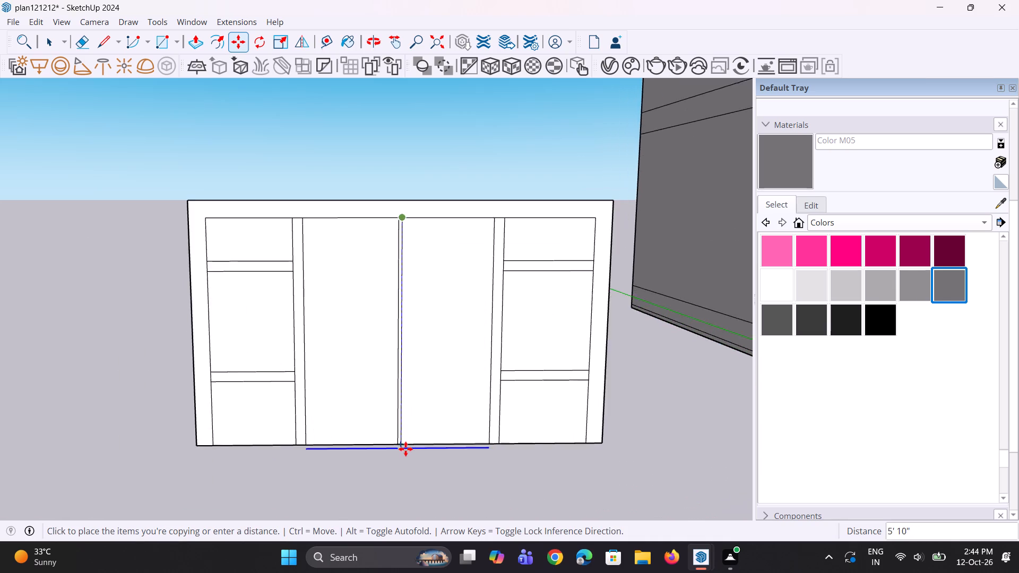
scroll(405, 449, "up", 2)
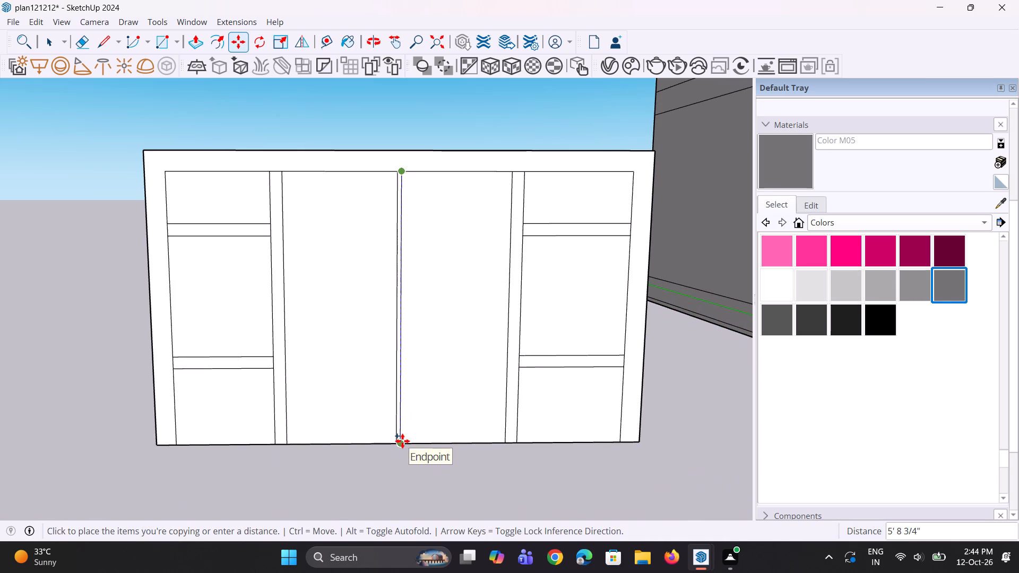
left_click(402, 441)
key("slash")
key("3")
key("Return")
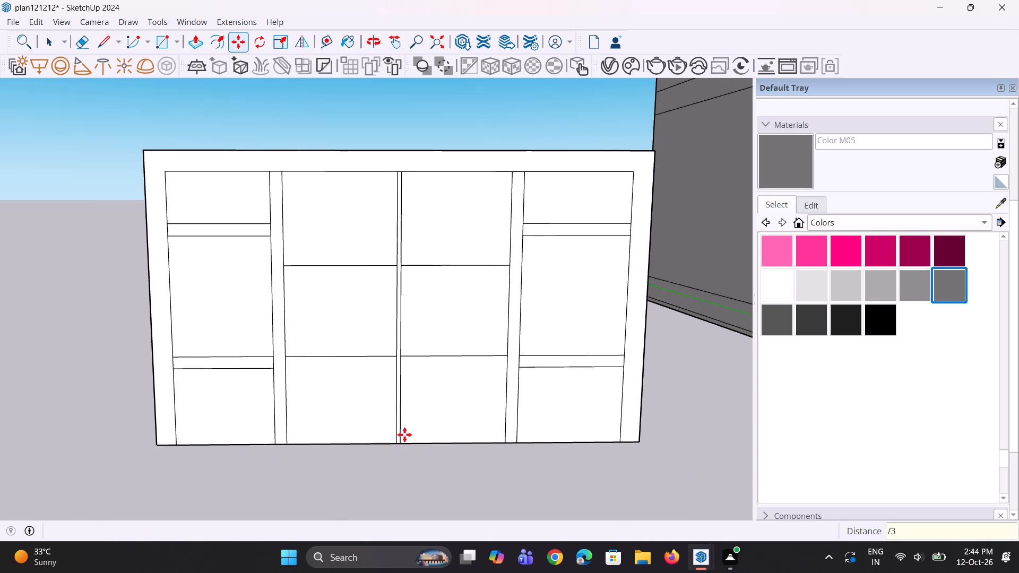
scroll(411, 406, "down", 3)
key("space")
key("space")
left_click(427, 481)
Move the upper horizontal dividers of both centre bays up together by about 3 15/16".
scroll(344, 307, "up", 1)
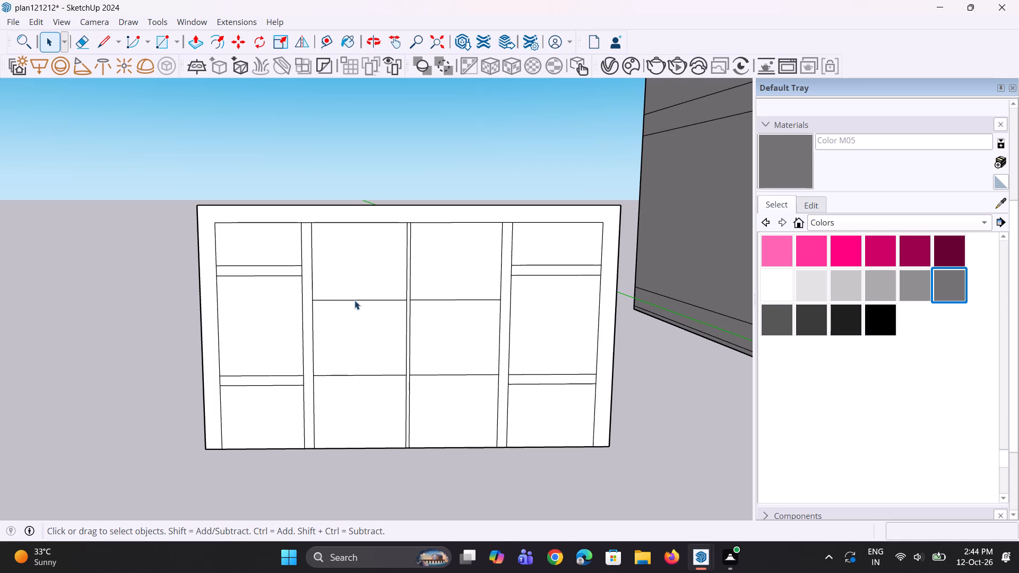
left_click(355, 300)
scroll(405, 301, "up", 1)
left_click(419, 298, "ctrl")
key("m")
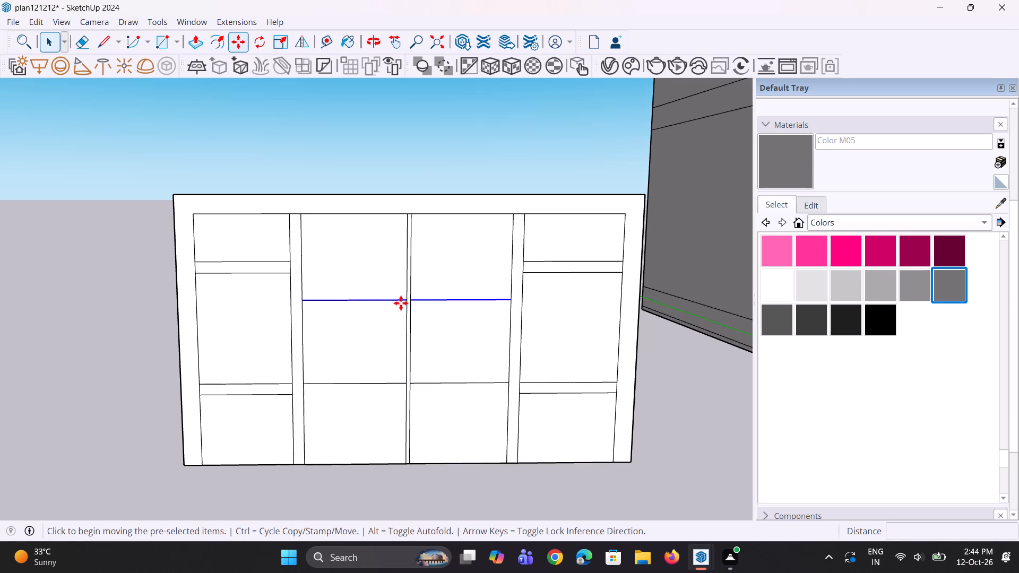
scroll(396, 301, "up", 7)
left_click(415, 303)
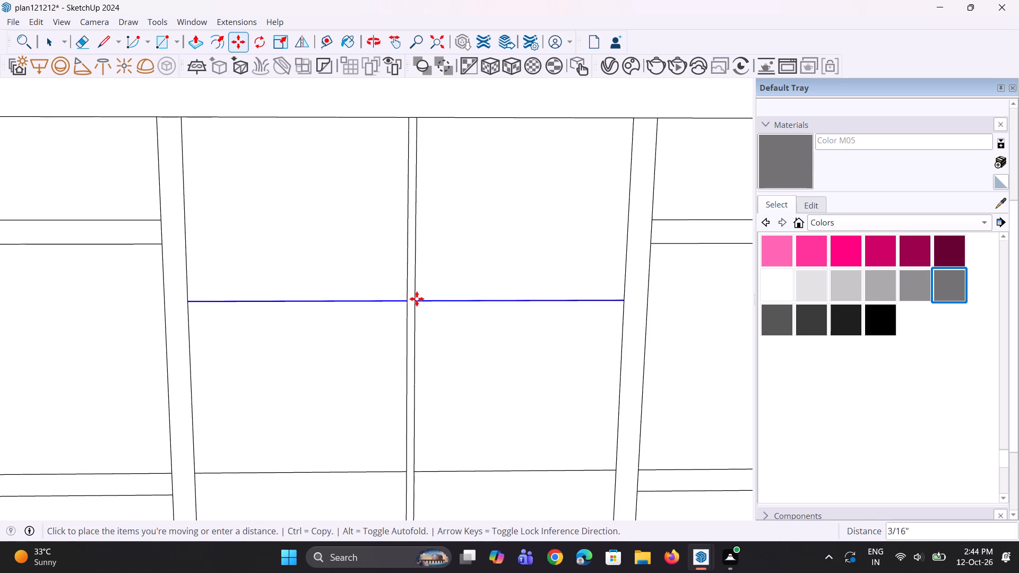
left_click(415, 270)
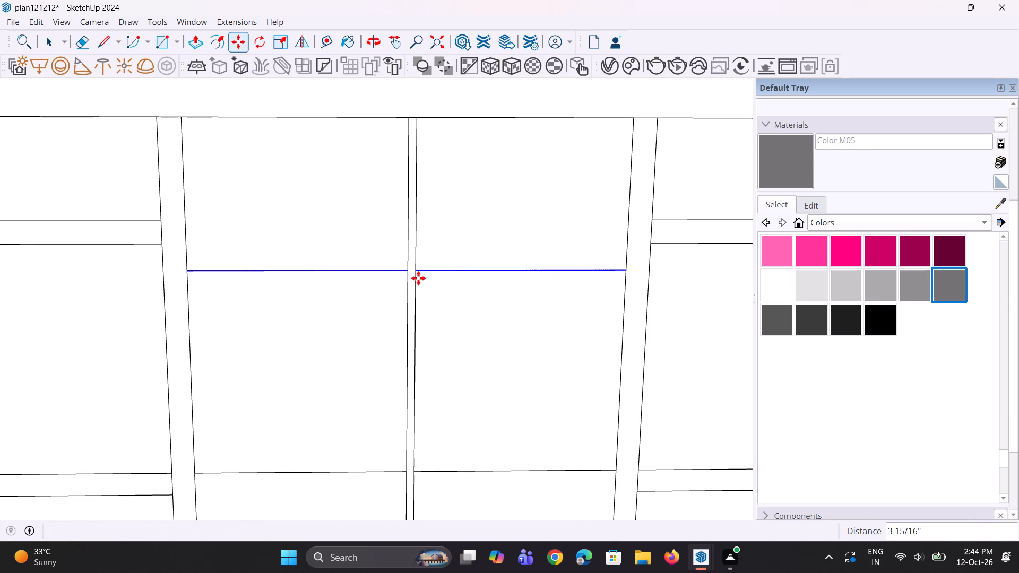
scroll(429, 298, "down", 6)
key("space")
key("space")
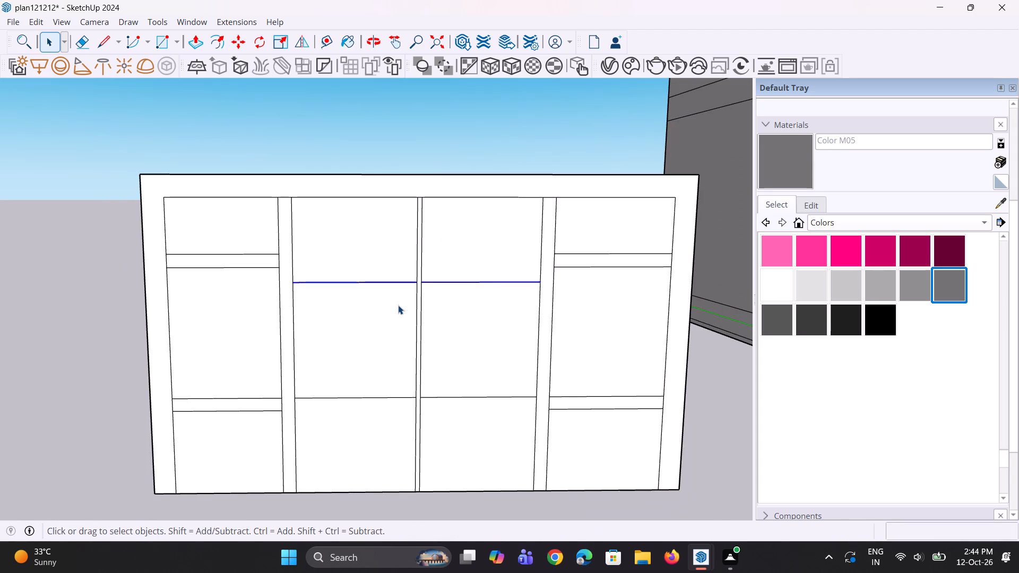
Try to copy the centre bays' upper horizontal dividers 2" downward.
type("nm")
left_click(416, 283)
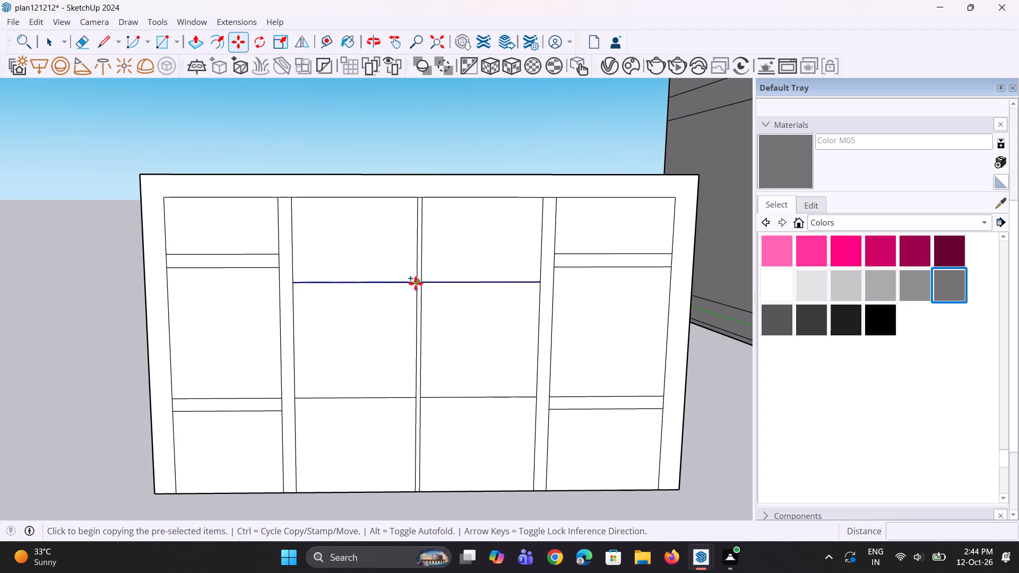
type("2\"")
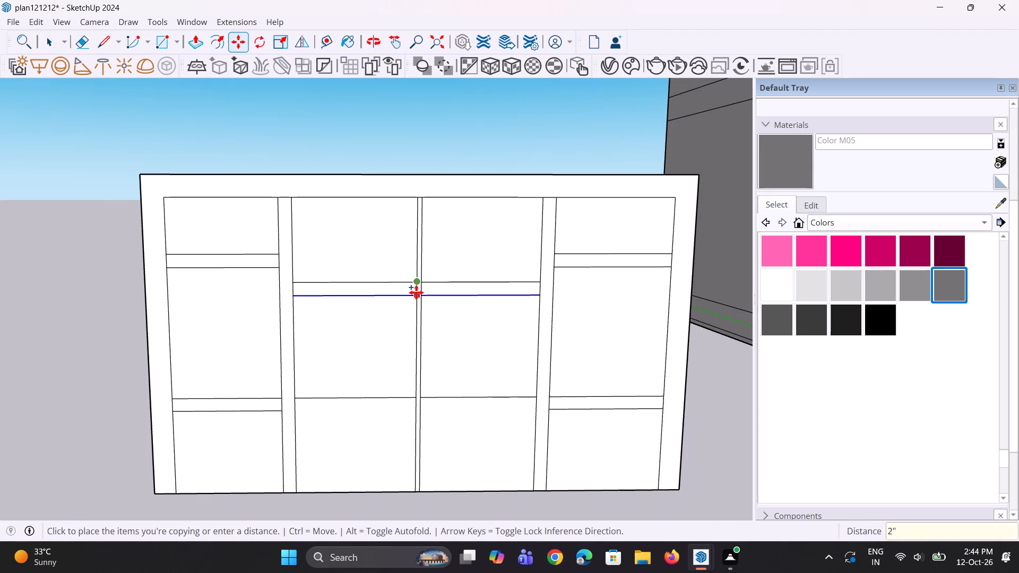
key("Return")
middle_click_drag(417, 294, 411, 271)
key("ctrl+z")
Copy the upper horizontal dividers of both centre bays 1" downward to form a thin rail.
key("space")
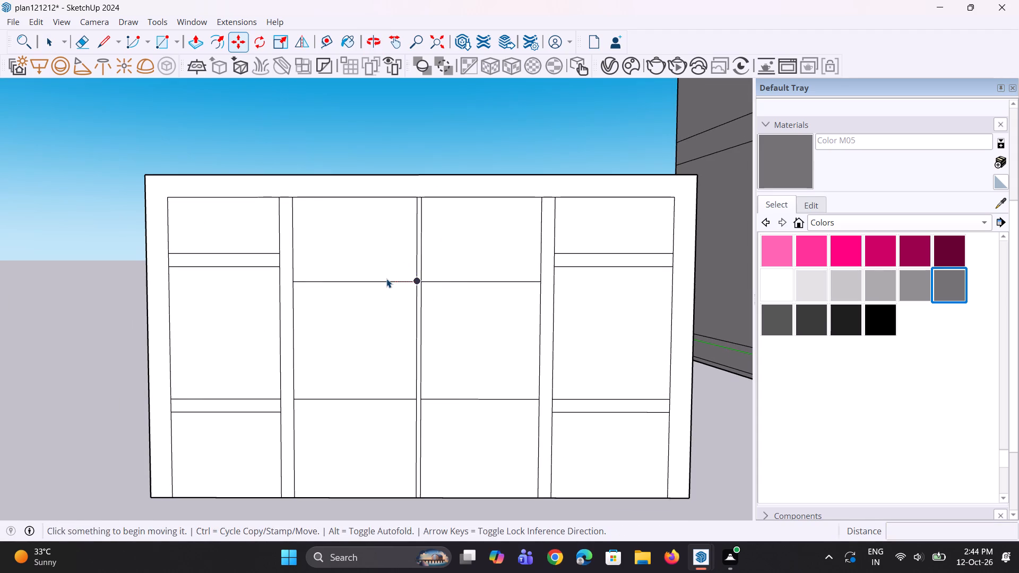
left_click(386, 280)
left_click(445, 283, "ctrl")
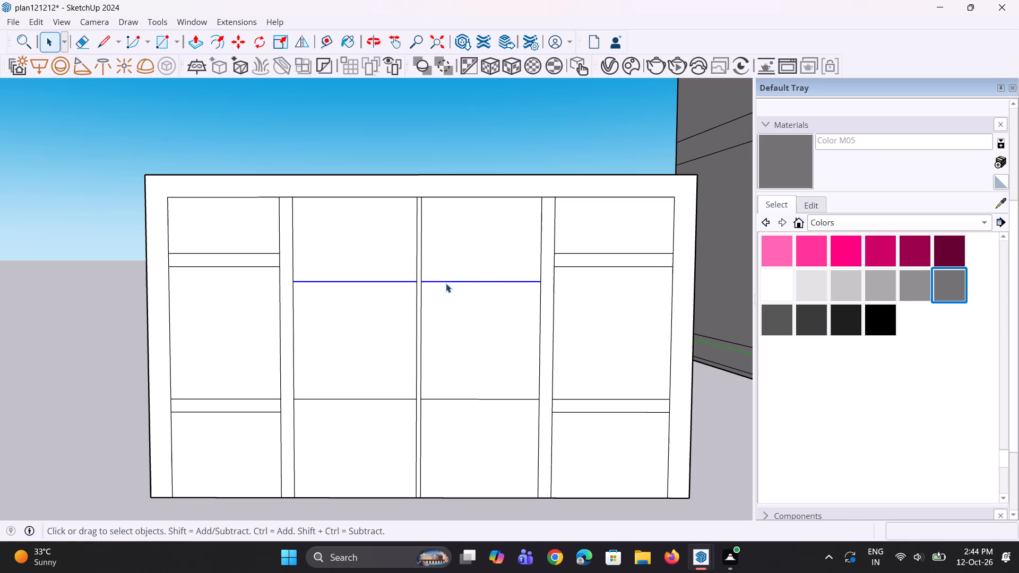
key("m")
left_click(424, 283)
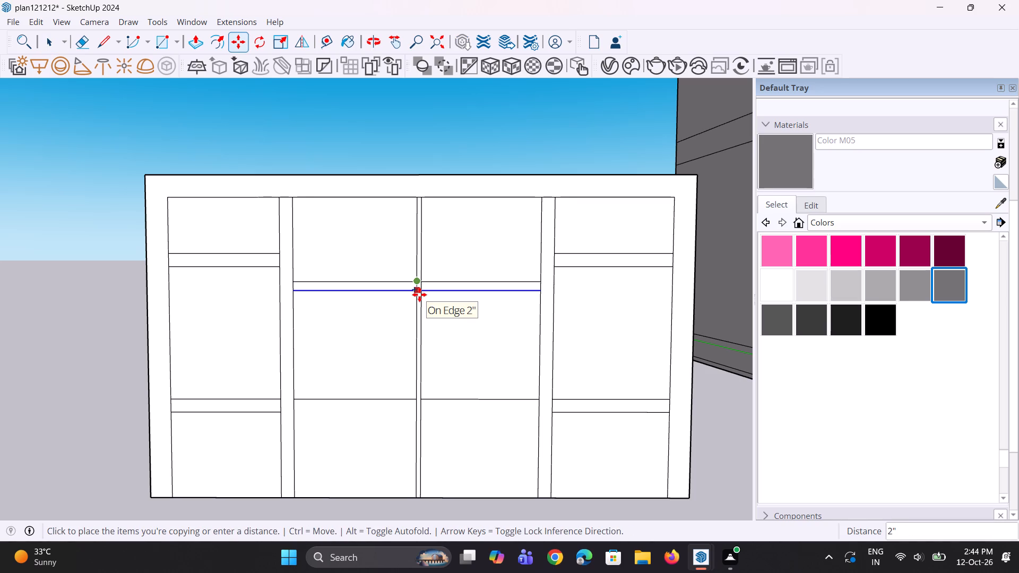
type("1\"")
key("Return")
key("space")
key("space")
left_click(455, 161)
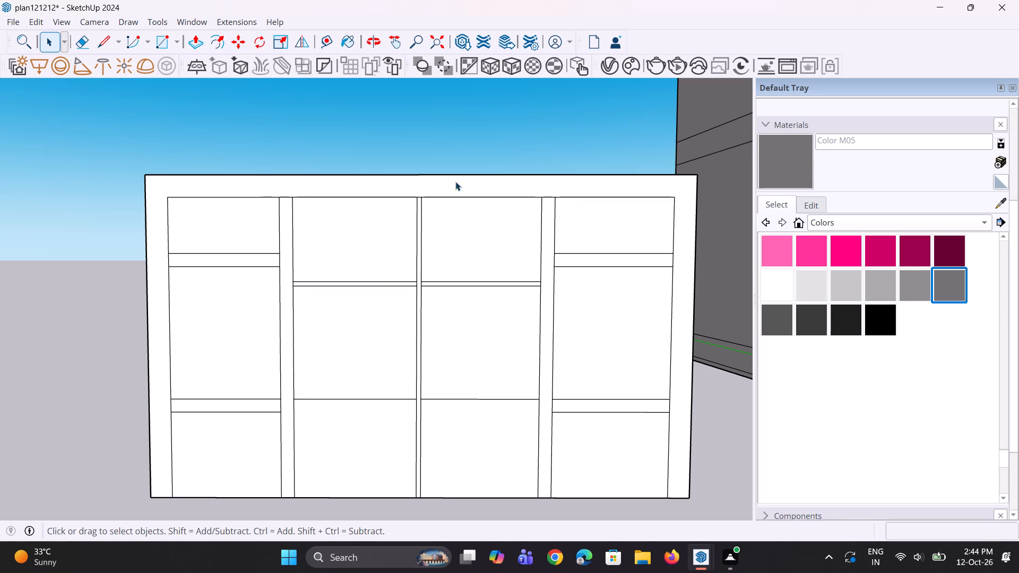
Copy the lower horizontal dividers of both centre bays slightly downward to form a matching thin rail.
left_click(352, 398)
left_click(445, 399, "ctrl")
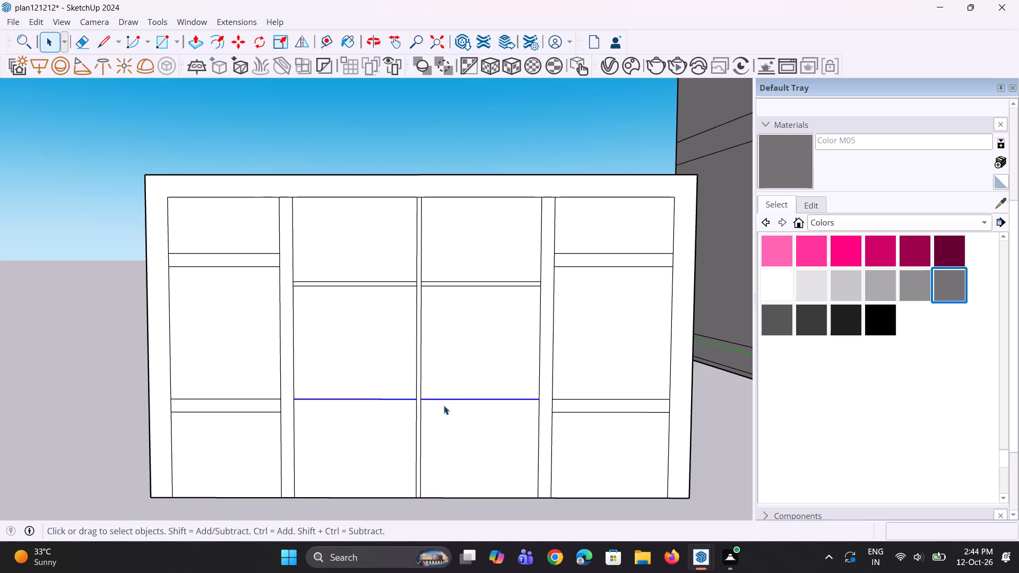
key("m")
scroll(412, 420, "up", 5)
left_click(425, 395)
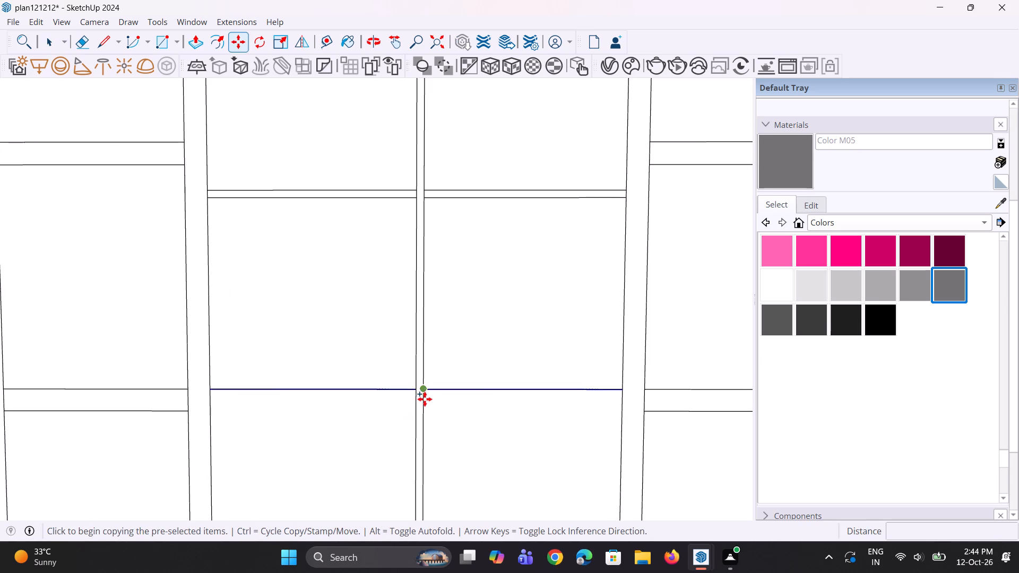
left_click(425, 401)
scroll(424, 402, "down", 11)
key("space")
key("space")
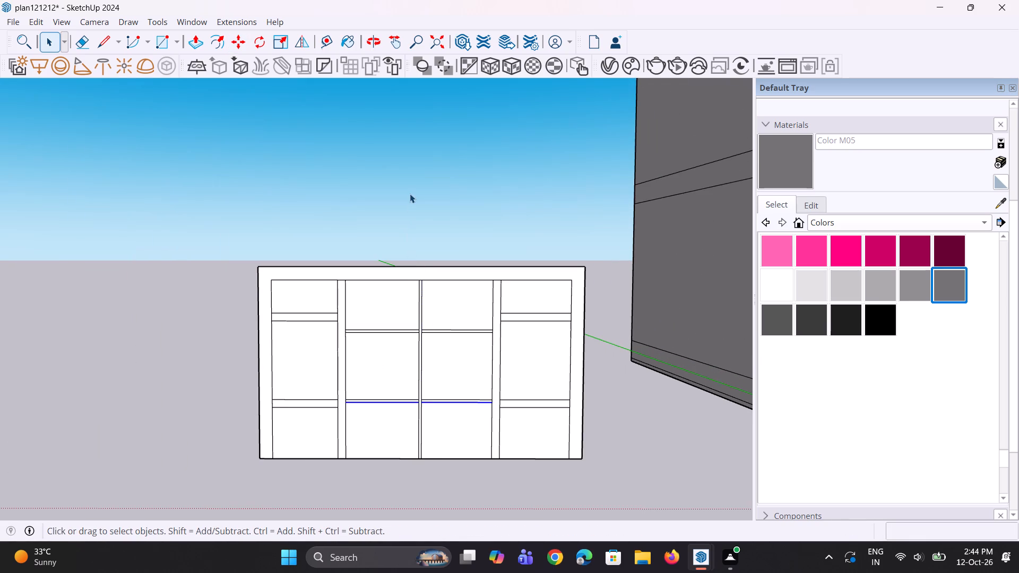
left_click(410, 194)
Examine the panel's rail and mullion layout and its bottom edge from several angles.
scroll(359, 364, "down", 3)
middle_click_drag(361, 371, 384, 362)
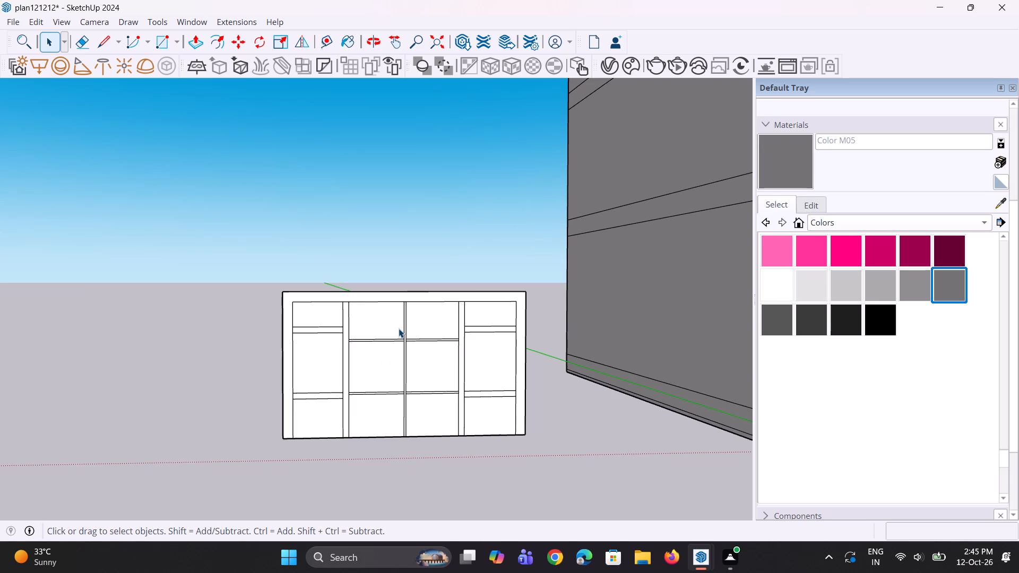
scroll(403, 402, "down", 1)
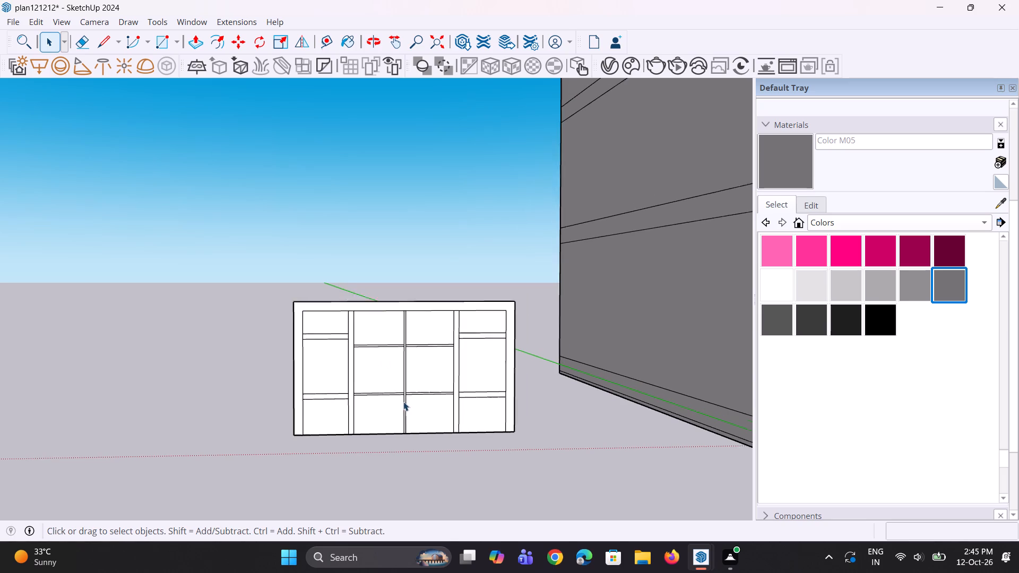
scroll(403, 402, "down", 1)
middle_click_drag(315, 471, 308, 449)
scroll(297, 454, "up", 8)
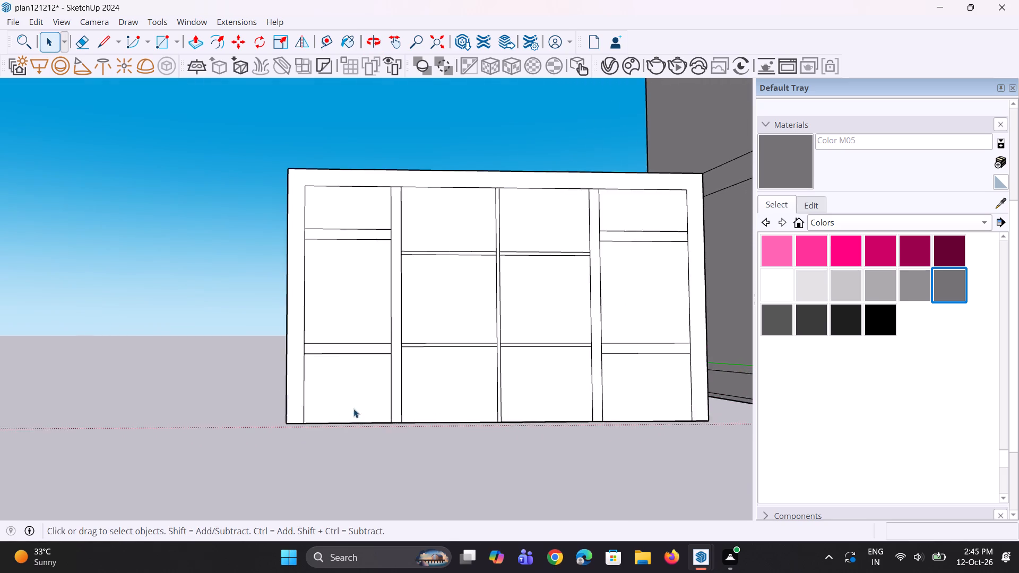
scroll(353, 409, "up", 3)
middle_click_drag(356, 427, 359, 435)
scroll(359, 435, "down", 1)
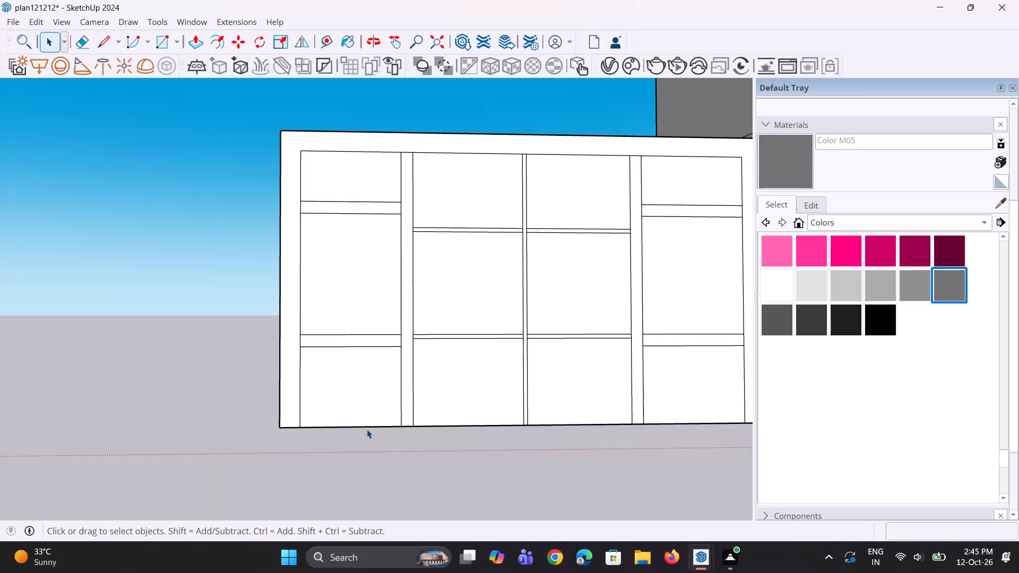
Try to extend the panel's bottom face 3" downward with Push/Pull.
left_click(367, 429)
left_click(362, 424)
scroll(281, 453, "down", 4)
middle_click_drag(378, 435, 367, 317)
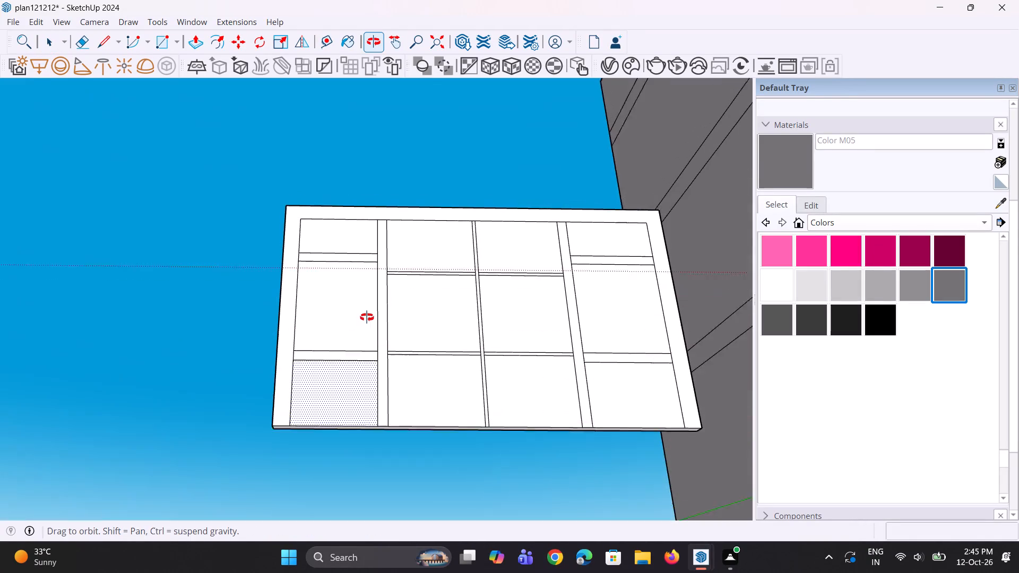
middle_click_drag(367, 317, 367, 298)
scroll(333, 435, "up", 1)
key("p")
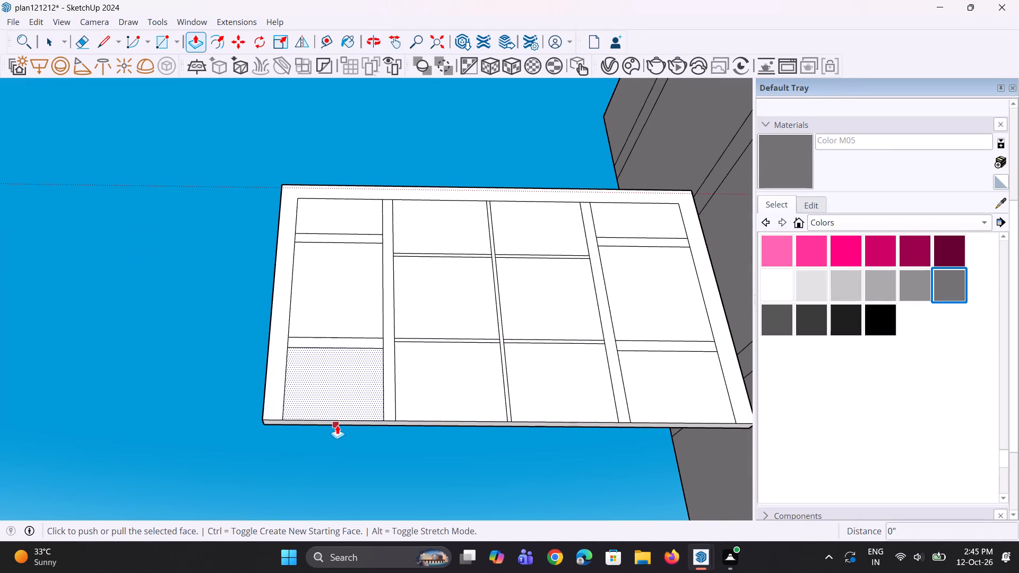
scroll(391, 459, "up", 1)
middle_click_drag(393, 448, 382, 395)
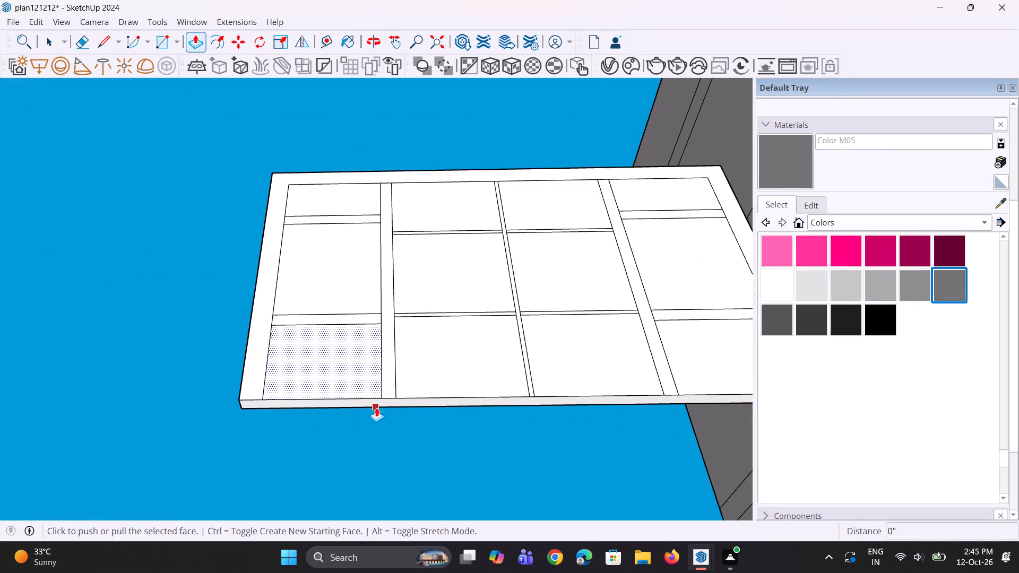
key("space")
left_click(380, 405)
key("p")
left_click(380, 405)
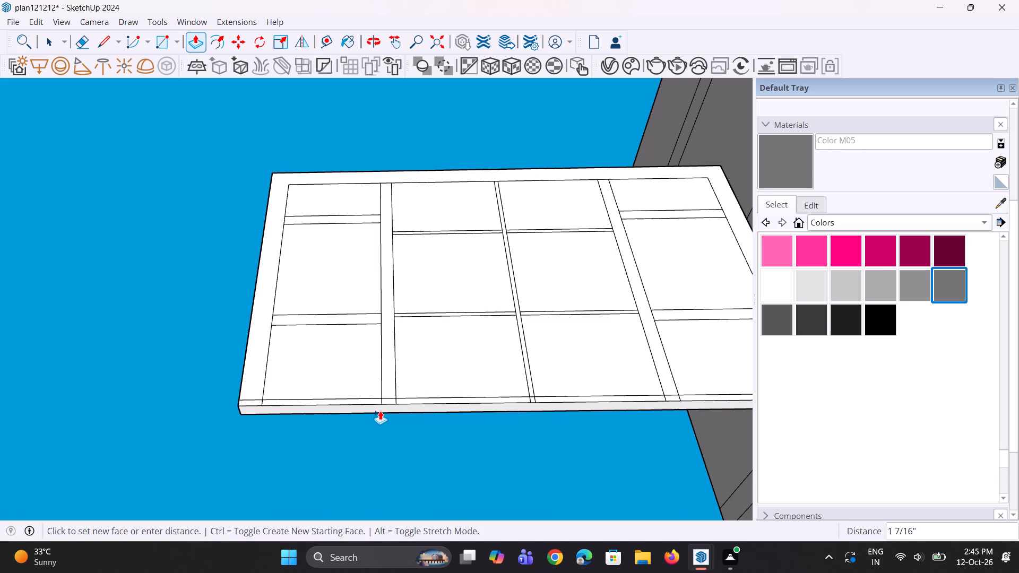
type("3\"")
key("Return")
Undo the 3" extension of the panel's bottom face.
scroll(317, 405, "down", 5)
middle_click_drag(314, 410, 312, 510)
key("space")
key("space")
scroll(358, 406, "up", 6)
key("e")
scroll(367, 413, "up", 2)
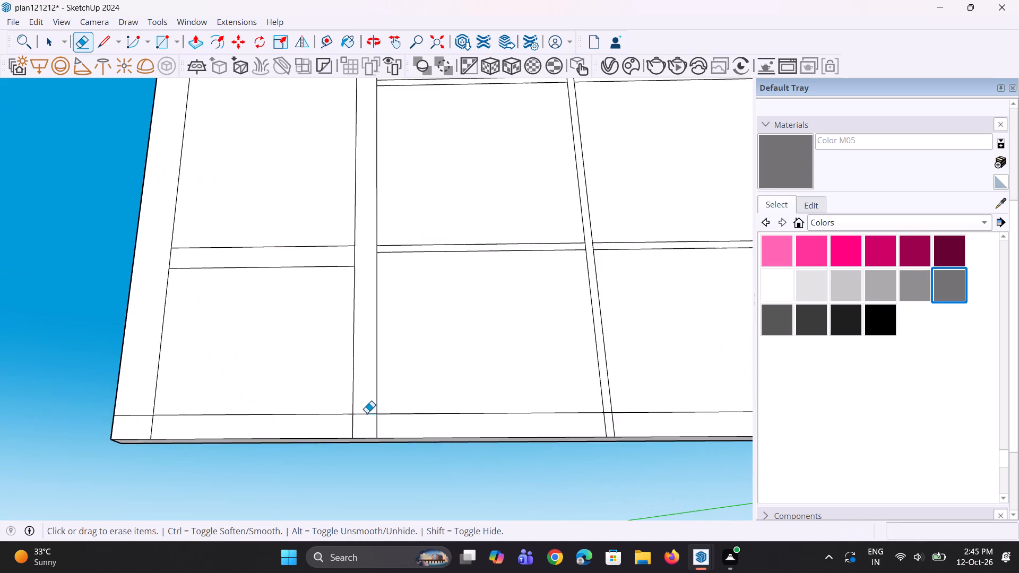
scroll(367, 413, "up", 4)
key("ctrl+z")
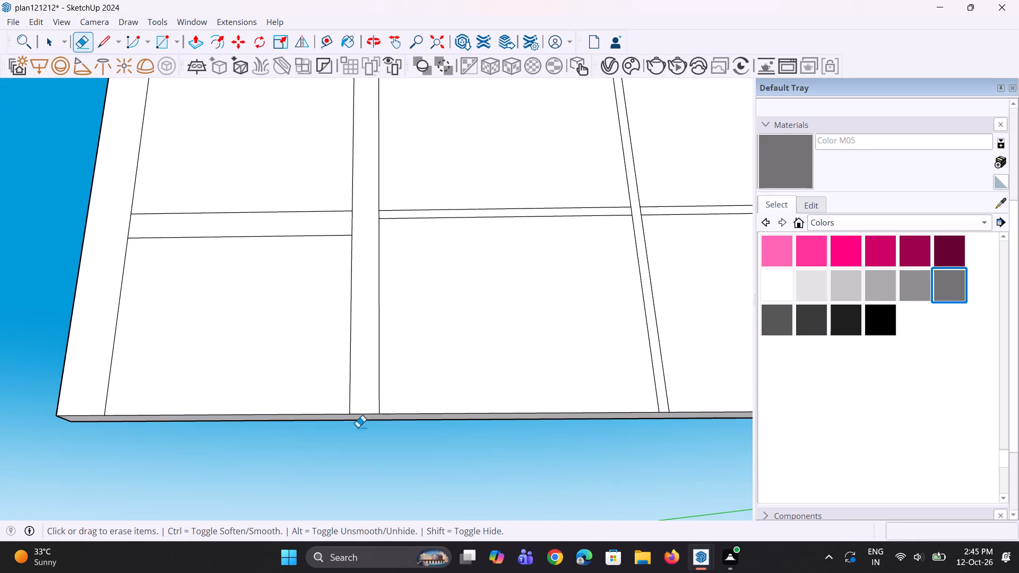
Copy the bottom edges of all four bays 3" upward to form the panel's bottom rail.
scroll(321, 430, "down", 5)
key("space")
middle_click_drag(316, 432, 368, 431)
scroll(287, 412, "up", 3)
middle_click_drag(287, 412, 286, 468)
scroll(288, 440, "up", 1)
left_click(294, 432)
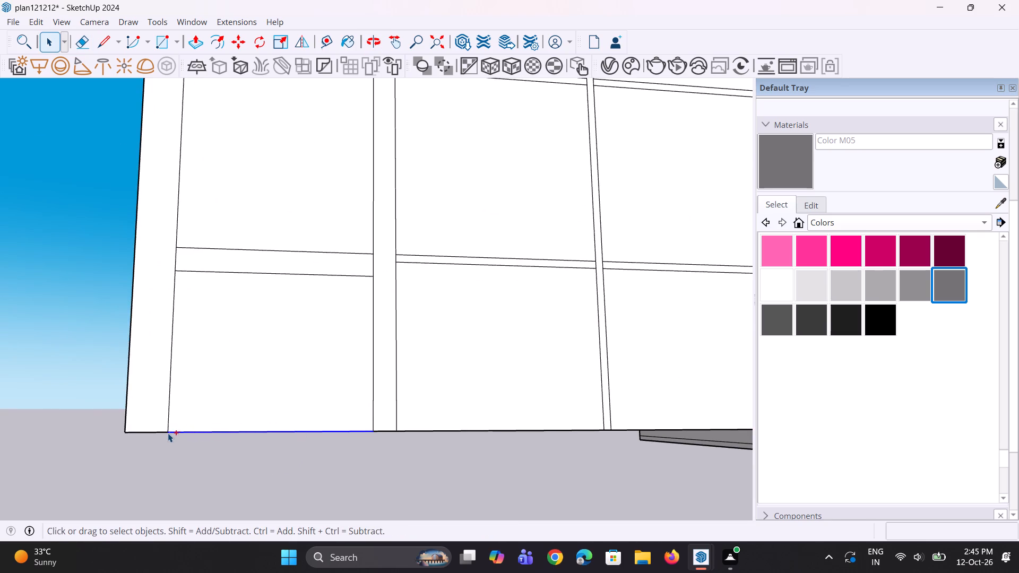
left_click(160, 432, "ctrl")
left_click(153, 478)
left_click(213, 429)
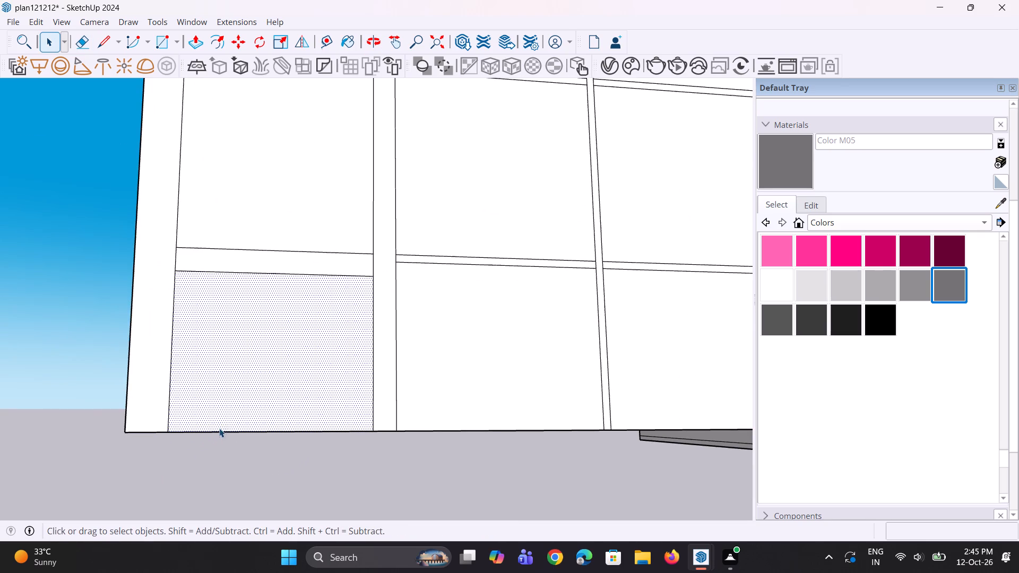
left_click(343, 432)
left_click(426, 432, "ctrl")
scroll(315, 439, "down", 4)
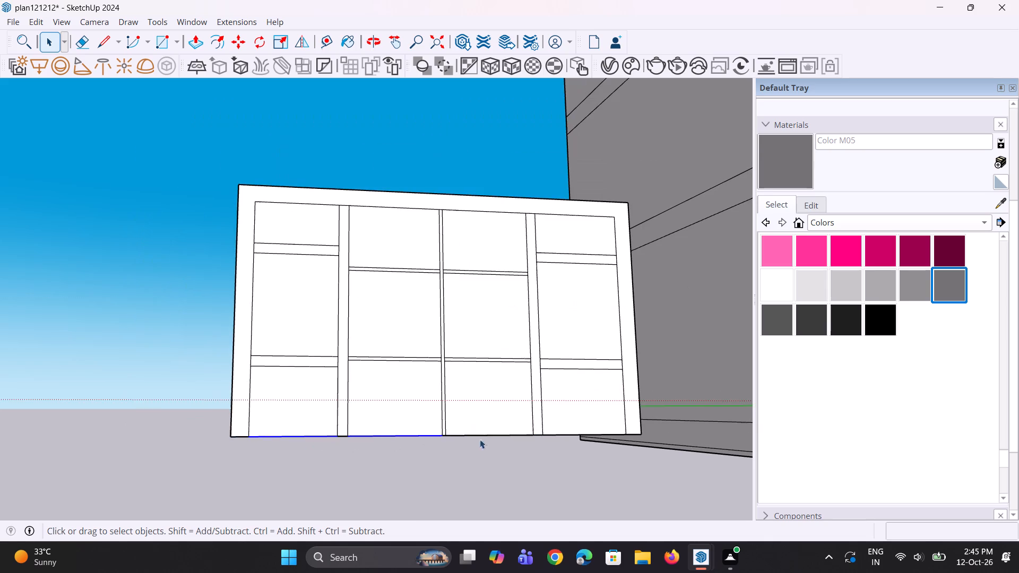
scroll(564, 436, "up", 1)
left_click(493, 435, "ctrl")
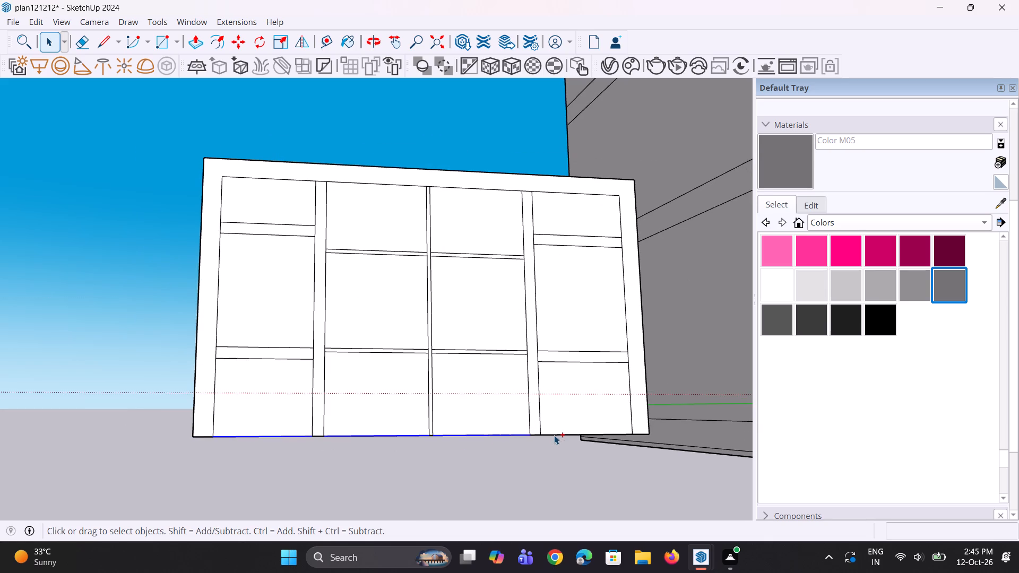
left_click(554, 435, "ctrl")
scroll(495, 442, "down", 2)
scroll(495, 435, "up", 1)
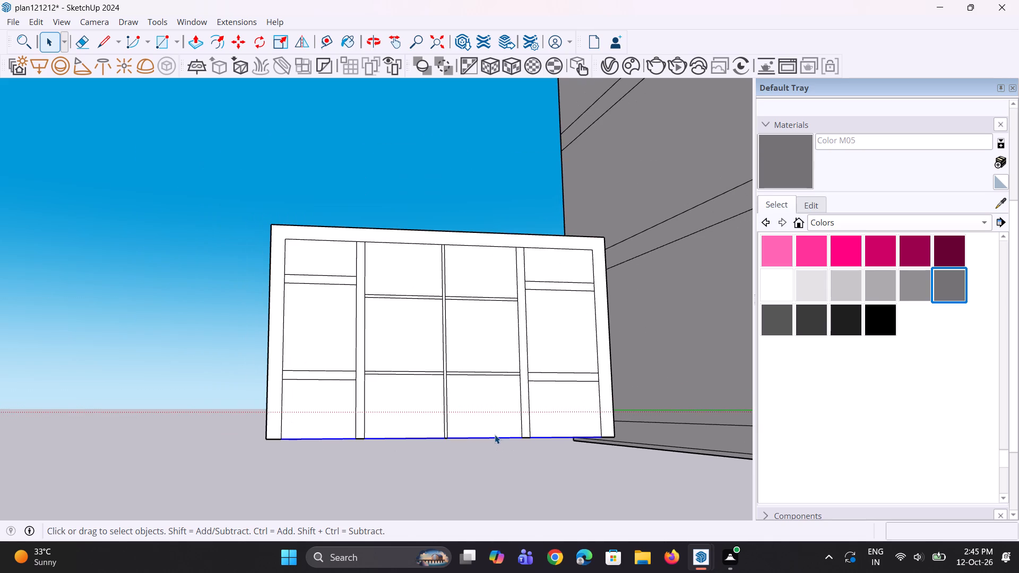
key("m")
scroll(516, 423, "up", 8)
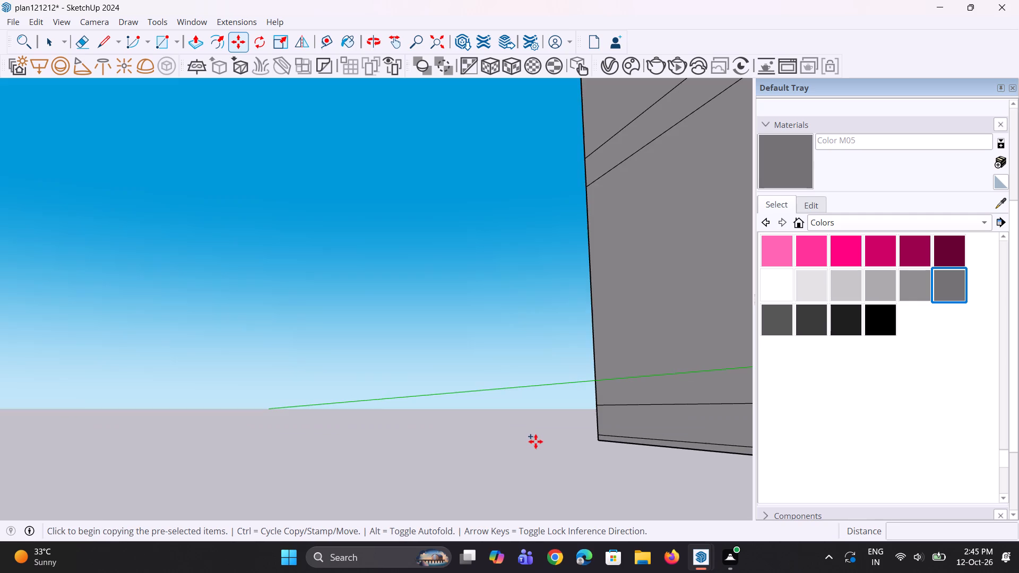
scroll(520, 435, "down", 3)
left_click(499, 427)
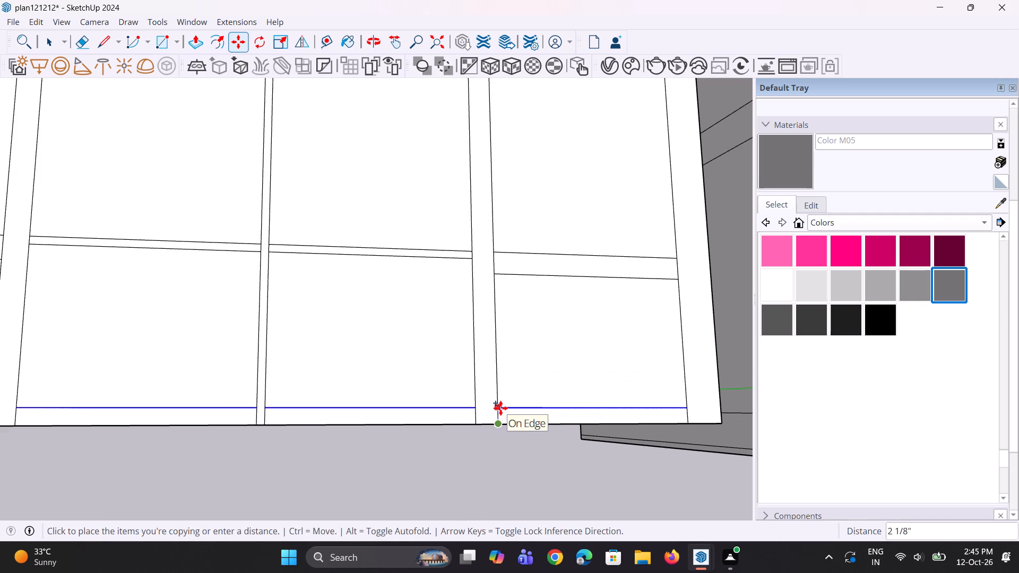
type("3\"")
key("Return")
scroll(476, 455, "down", 9)
middle_click_drag(419, 446, 410, 471)
scroll(416, 459, "down", 1)
key("space")
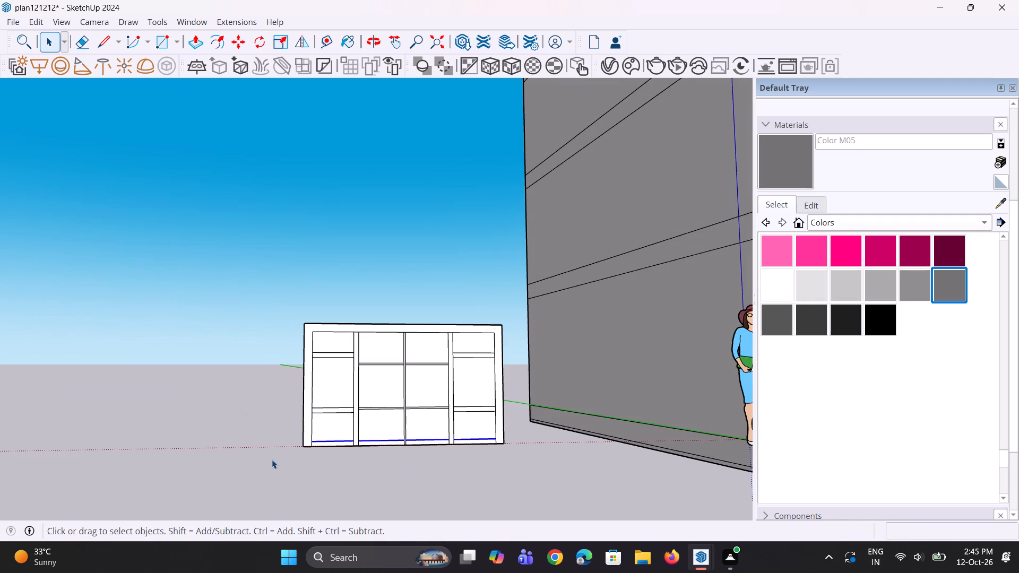
double_click(272, 459)
Erase the centre strip and right mullion line segments that cross the bottom rail.
scroll(404, 446, "up", 9)
key("e")
scroll(418, 451, "up", 5)
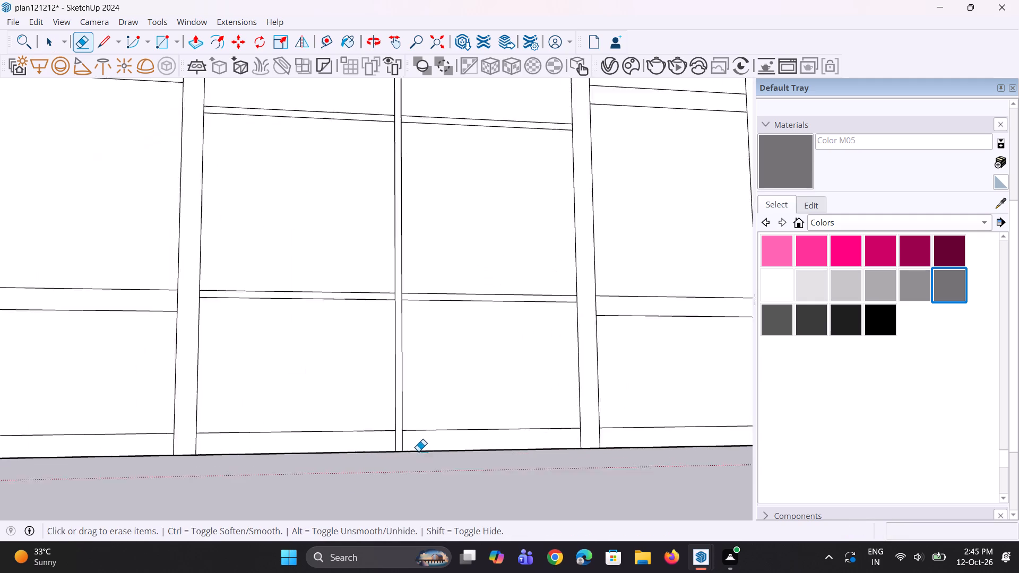
scroll(418, 451, "up", 2)
left_click(389, 445)
left_click(398, 444)
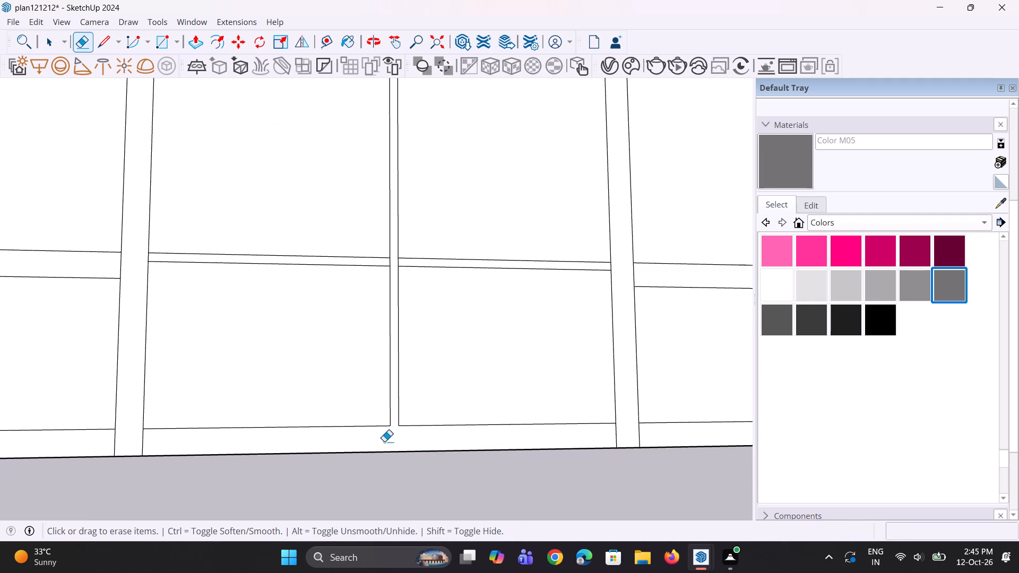
scroll(365, 445, "down", 4)
left_click(538, 439)
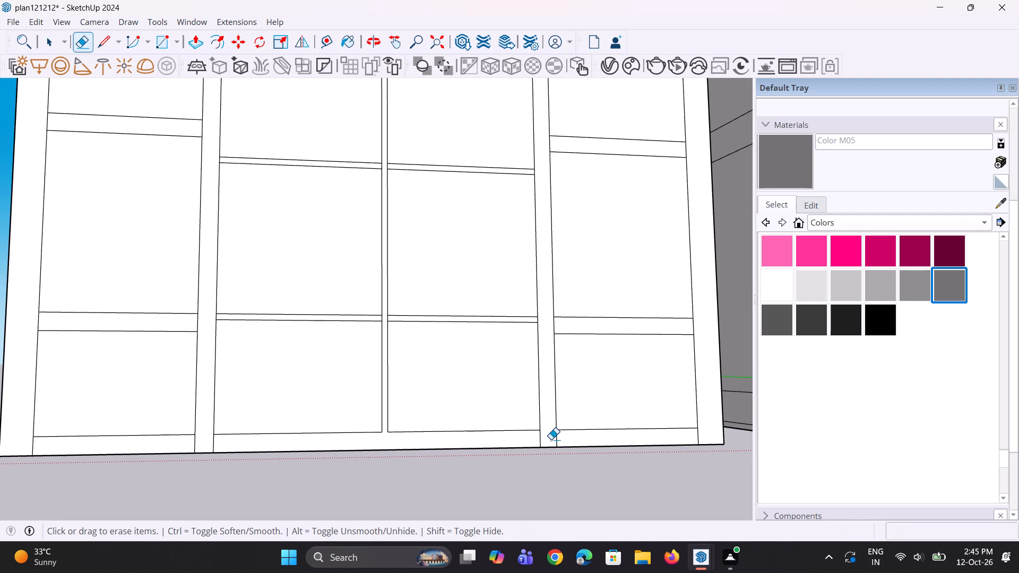
left_click_drag(557, 439, 525, 440)
scroll(364, 455, "down", 4)
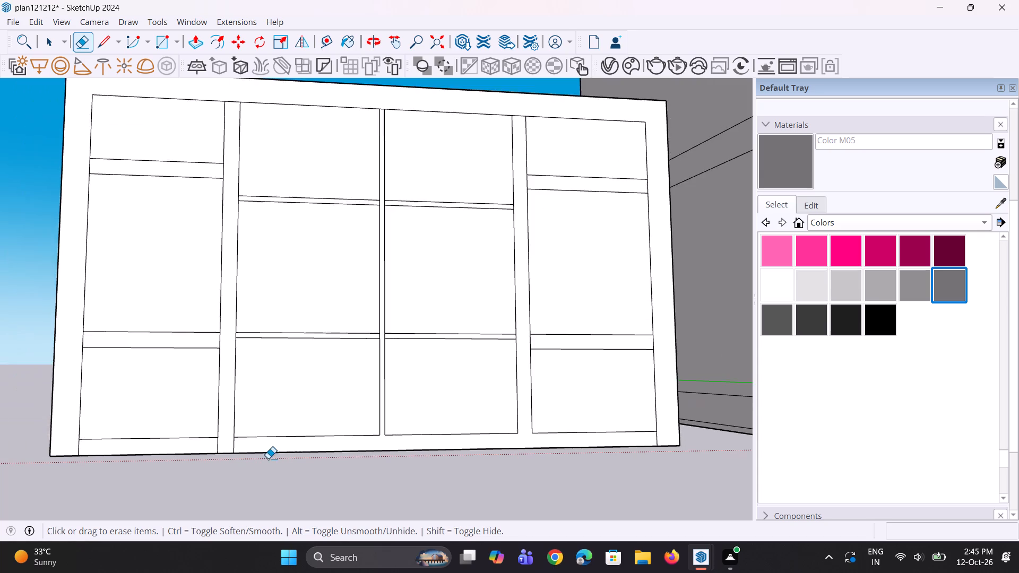
Erase the left mullion and left frame line segments that cross the bottom rail.
scroll(267, 458, "up", 7)
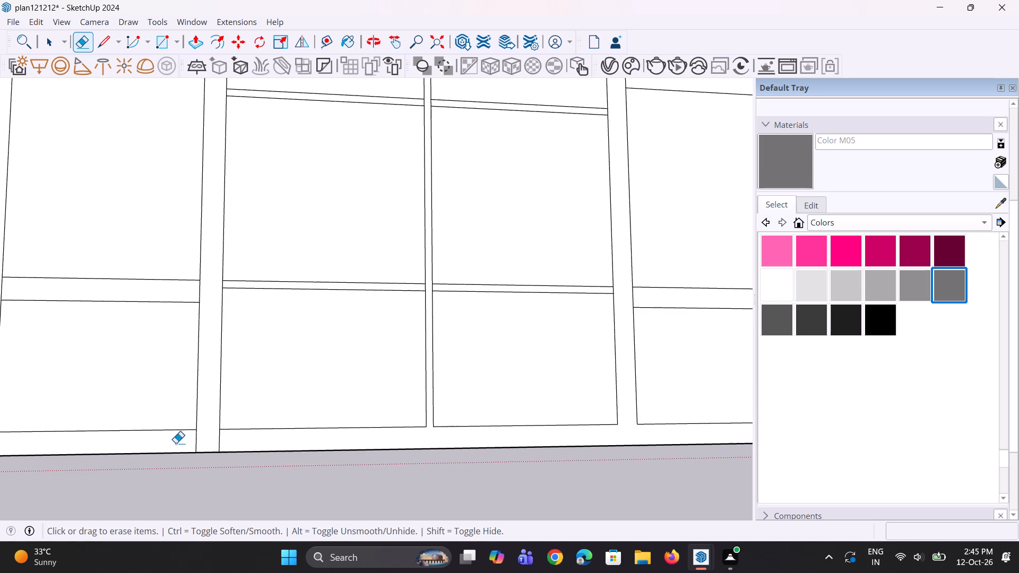
scroll(179, 462, "up", 2)
left_click(193, 442)
left_click(199, 440)
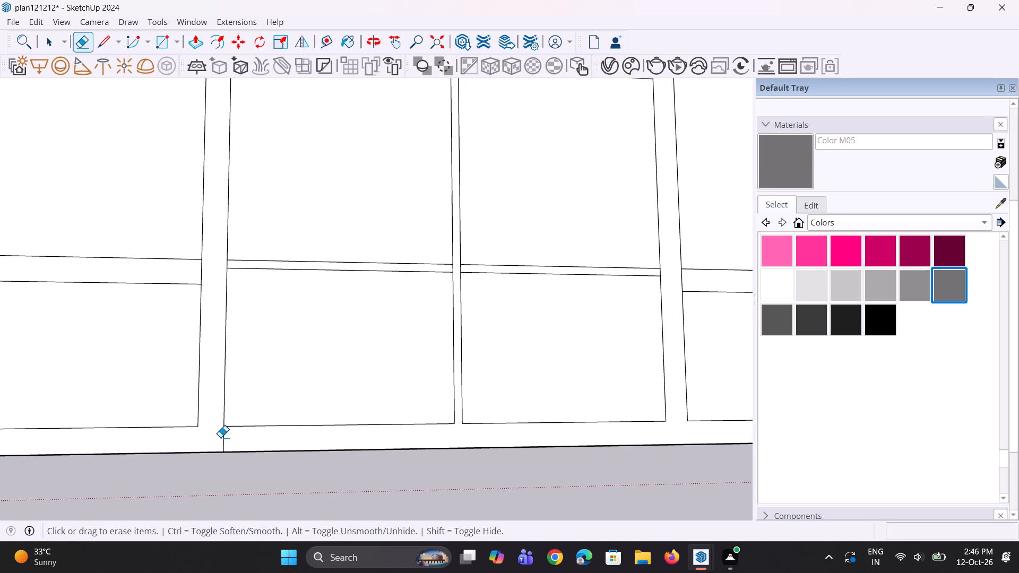
left_click(225, 437)
scroll(256, 424, "down", 10)
scroll(94, 435, "up", 7)
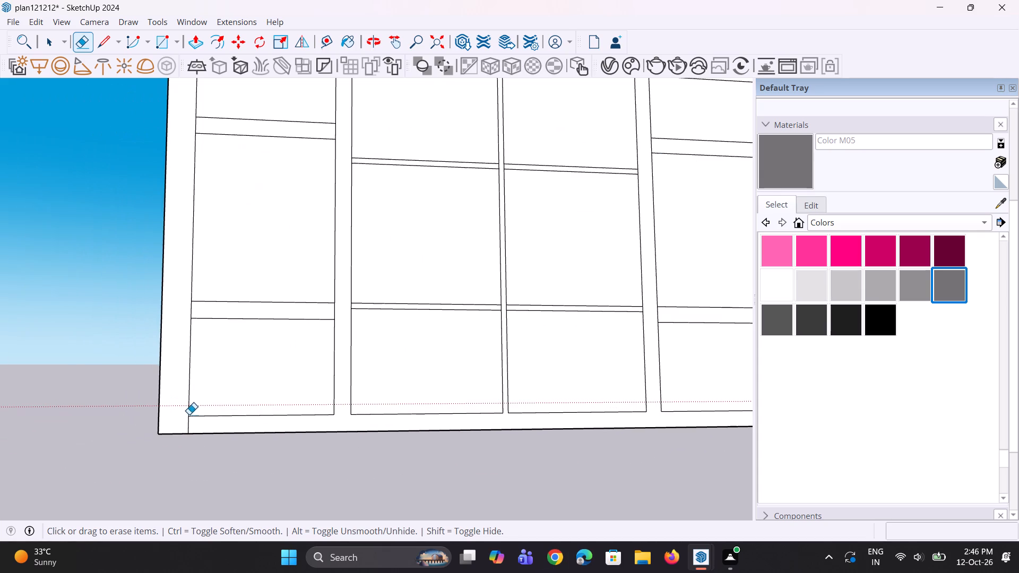
left_click(188, 426)
scroll(153, 452, "up", 1)
scroll(152, 454, "down", 2)
Draw lines across the bottom ends of both mullions and the centre strip, level with the bottom rail's upper edge.
key("l")
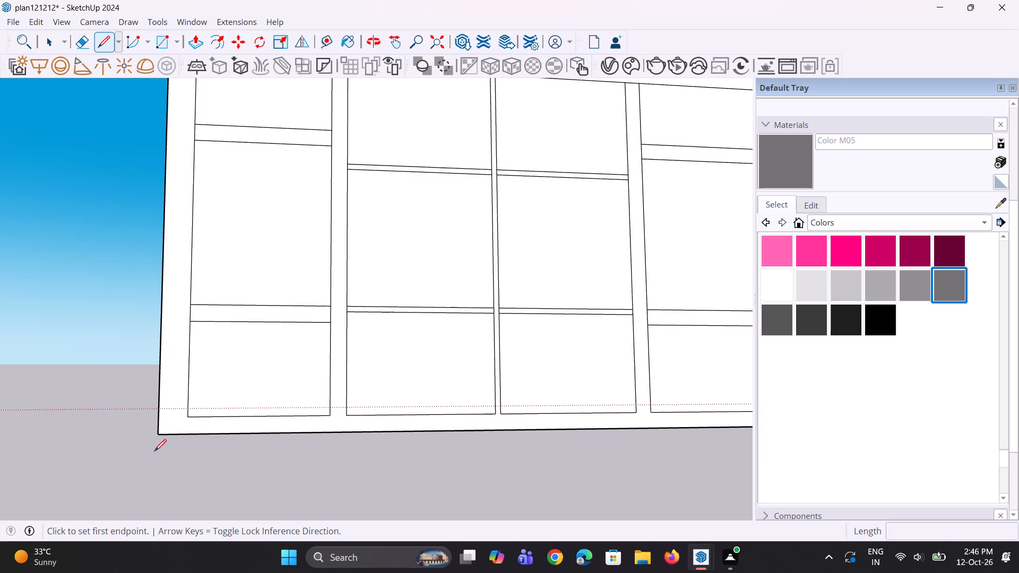
scroll(162, 444, "up", 3)
scroll(199, 413, "up", 2)
scroll(170, 424, "down", 4)
scroll(325, 409, "up", 2)
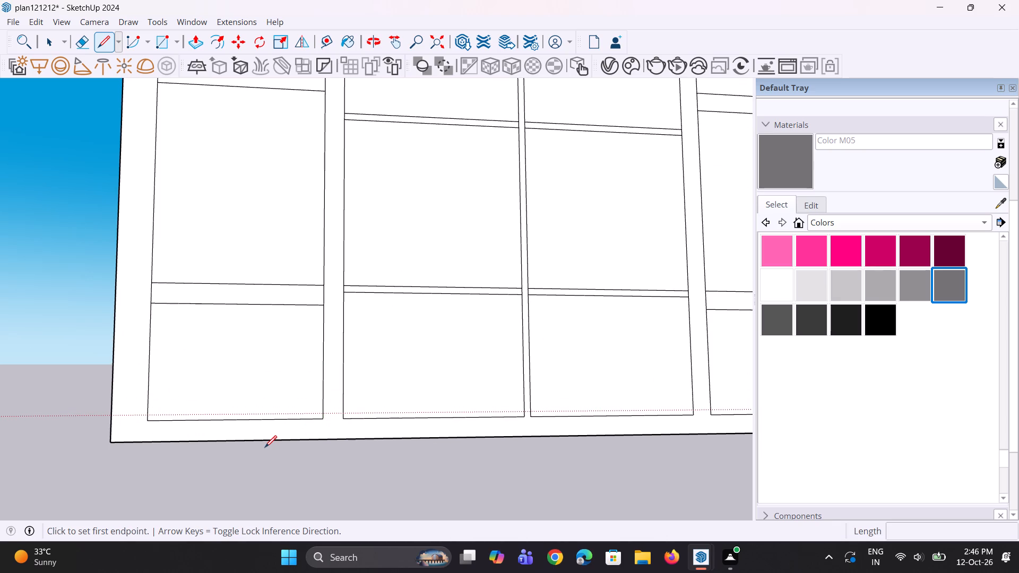
left_click(322, 420)
left_click(340, 420)
scroll(204, 438, "down", 5)
scroll(481, 416, "up", 1)
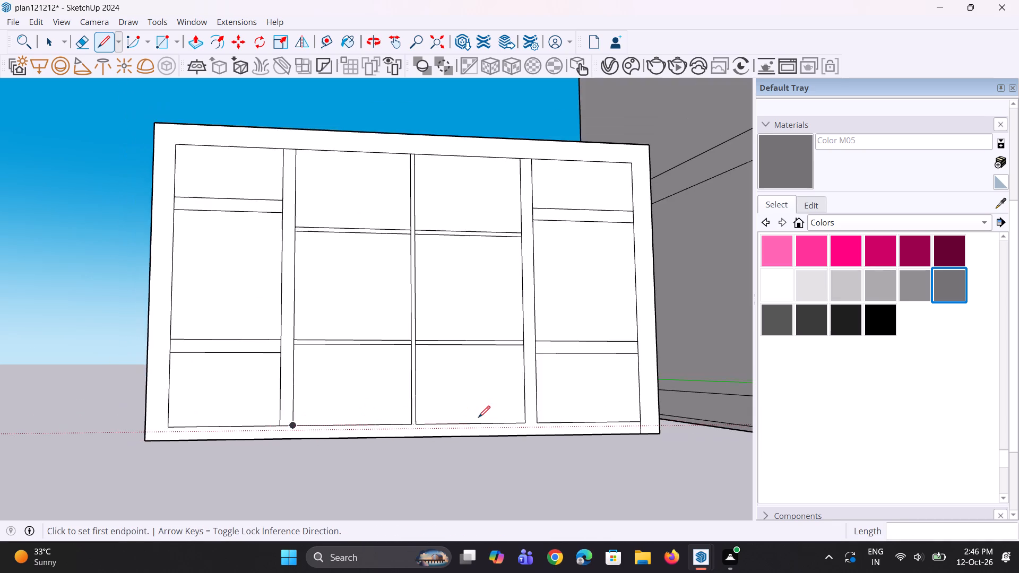
scroll(478, 418, "up", 6)
left_click(386, 426)
left_click(402, 429)
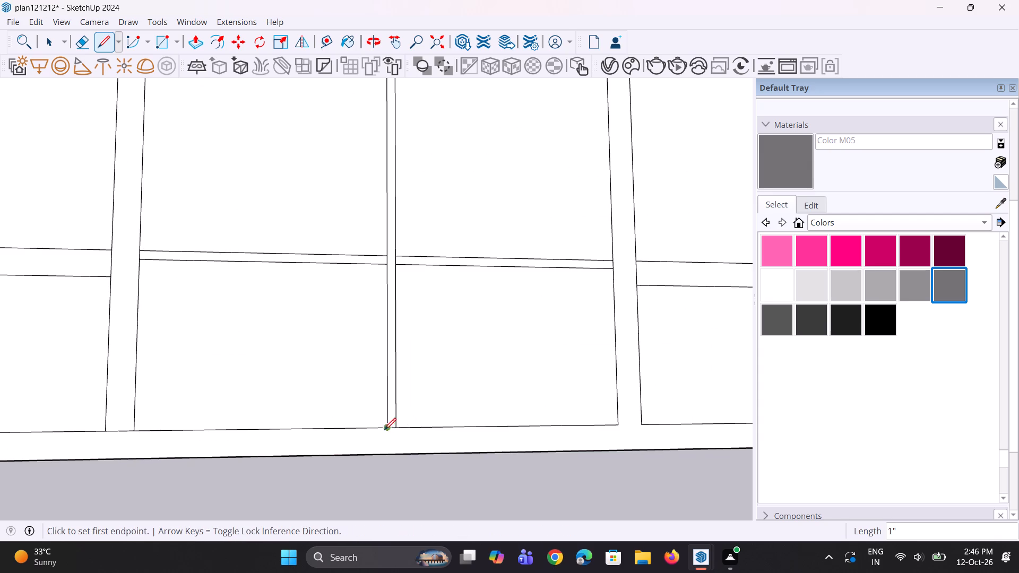
scroll(271, 432, "down", 3)
scroll(537, 422, "up", 2)
left_click(537, 431)
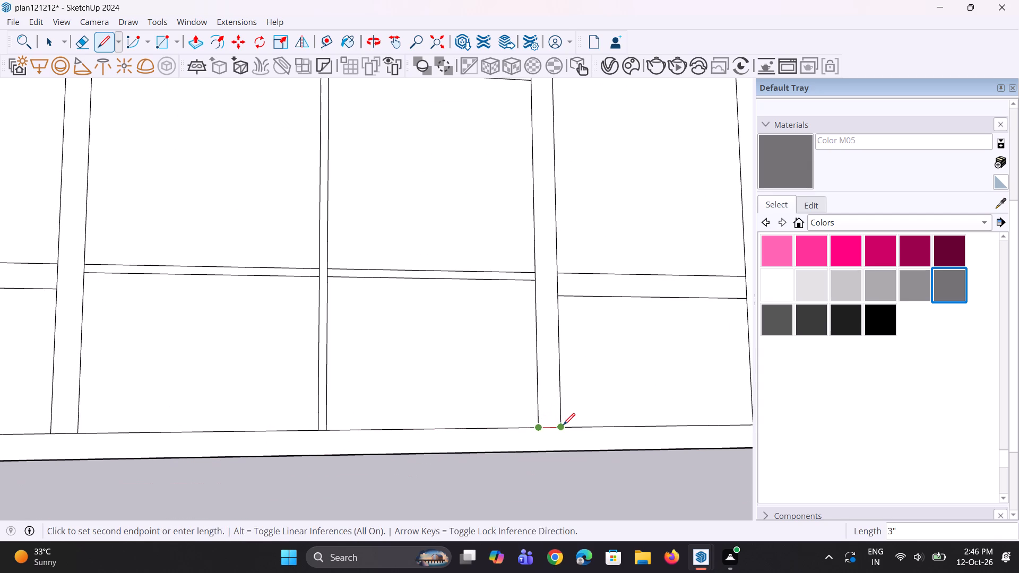
left_click(564, 425)
scroll(423, 412, "down", 5)
scroll(603, 423, "up", 1)
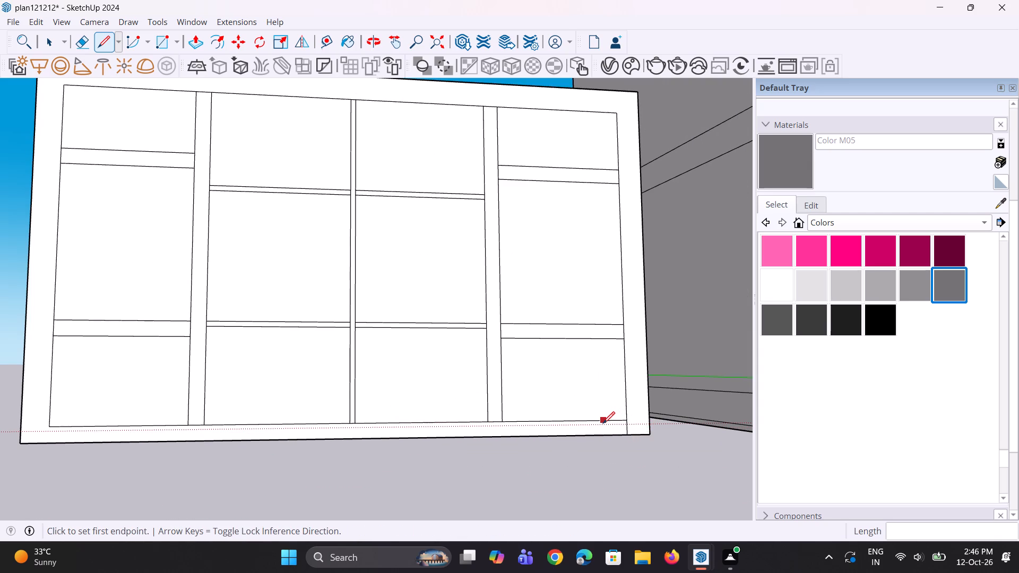
Erase the right frame line segment that crosses the bottom rail at the panel's lower corner.
key("e")
left_click(631, 428)
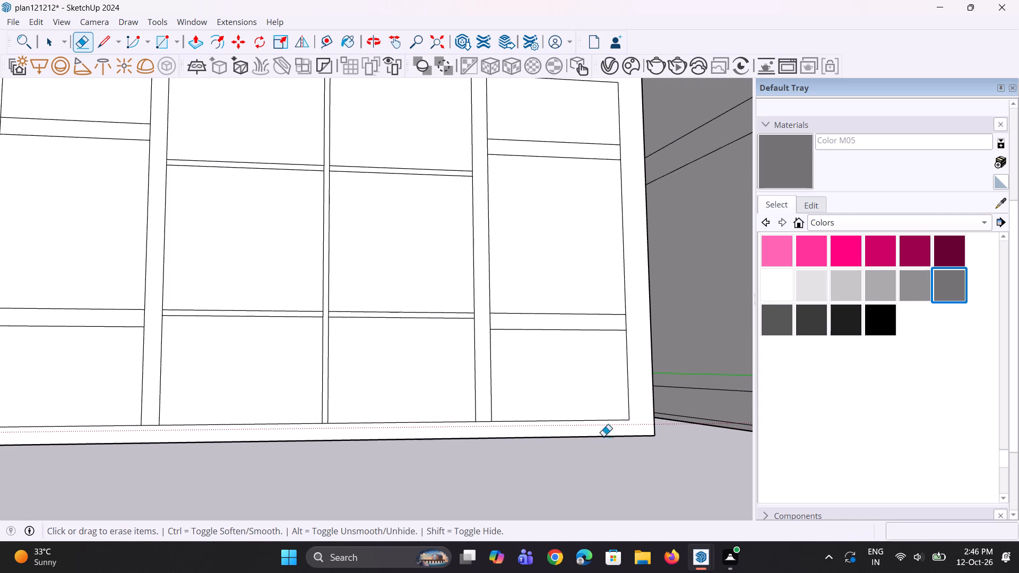
scroll(564, 456, "down", 11)
middle_click_drag(431, 421, 395, 479)
scroll(395, 479, "down", 5)
middle_click_drag(344, 463, 333, 455)
scroll(333, 455, "down", 4)
middle_click_drag(334, 453, 338, 433)
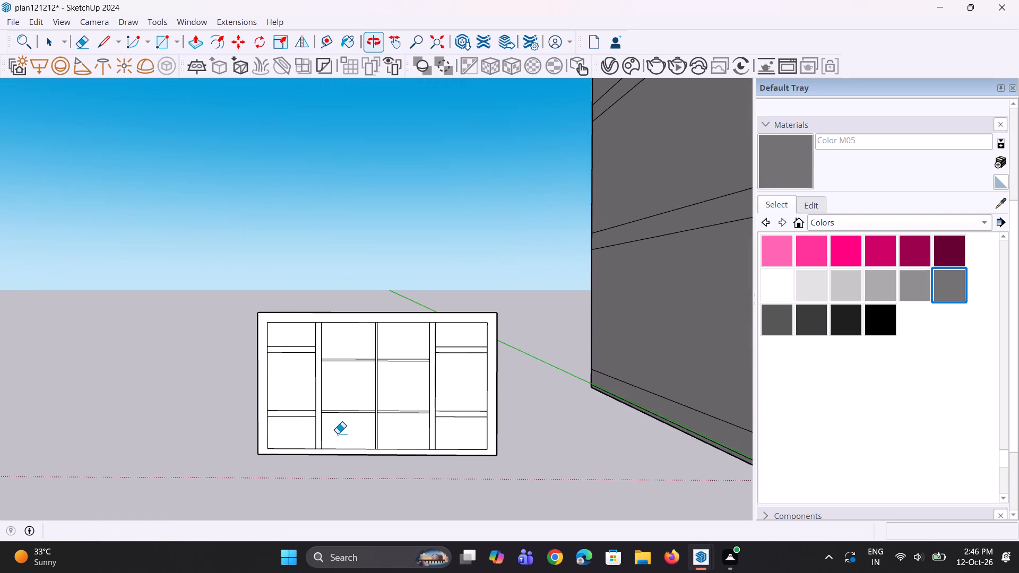
key("space")
key("space")
Switch the materials library to the Glass and Mirrors collection.
left_click(840, 228)
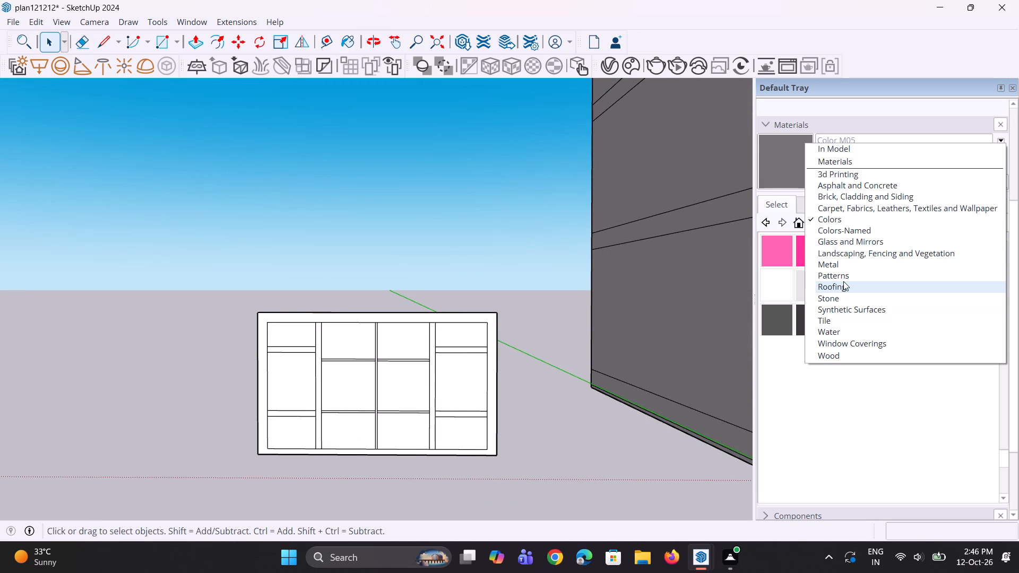
left_click(870, 240)
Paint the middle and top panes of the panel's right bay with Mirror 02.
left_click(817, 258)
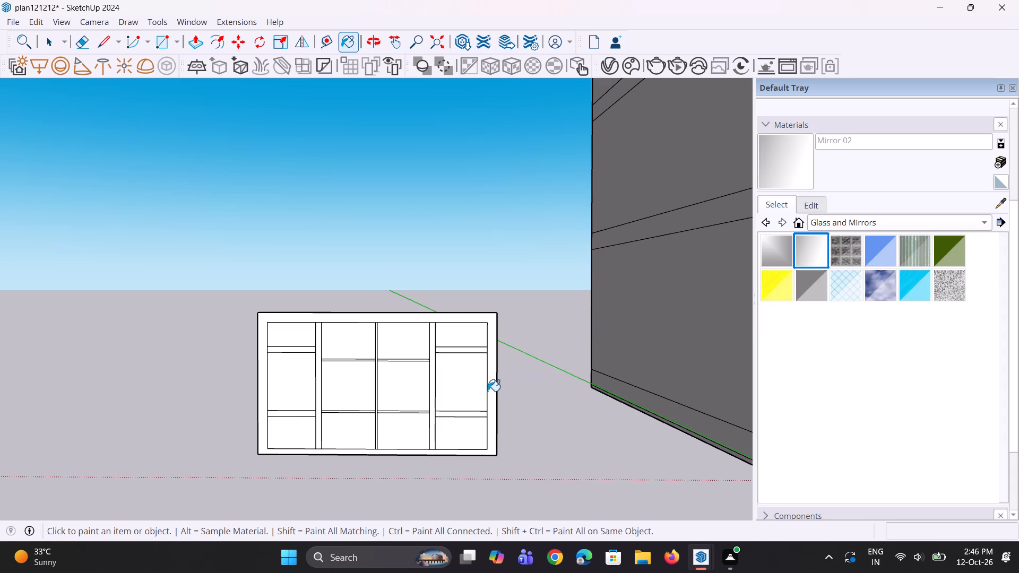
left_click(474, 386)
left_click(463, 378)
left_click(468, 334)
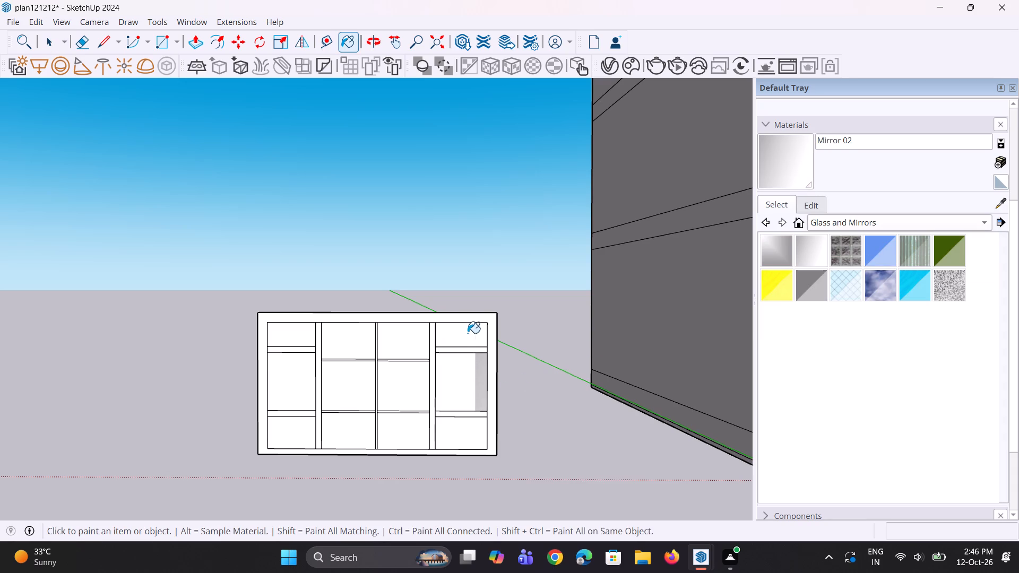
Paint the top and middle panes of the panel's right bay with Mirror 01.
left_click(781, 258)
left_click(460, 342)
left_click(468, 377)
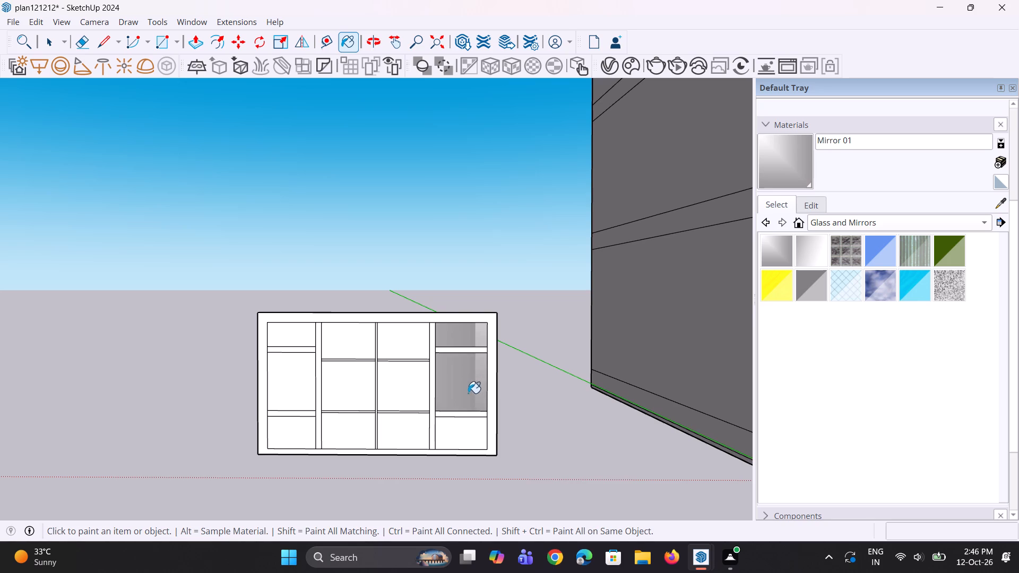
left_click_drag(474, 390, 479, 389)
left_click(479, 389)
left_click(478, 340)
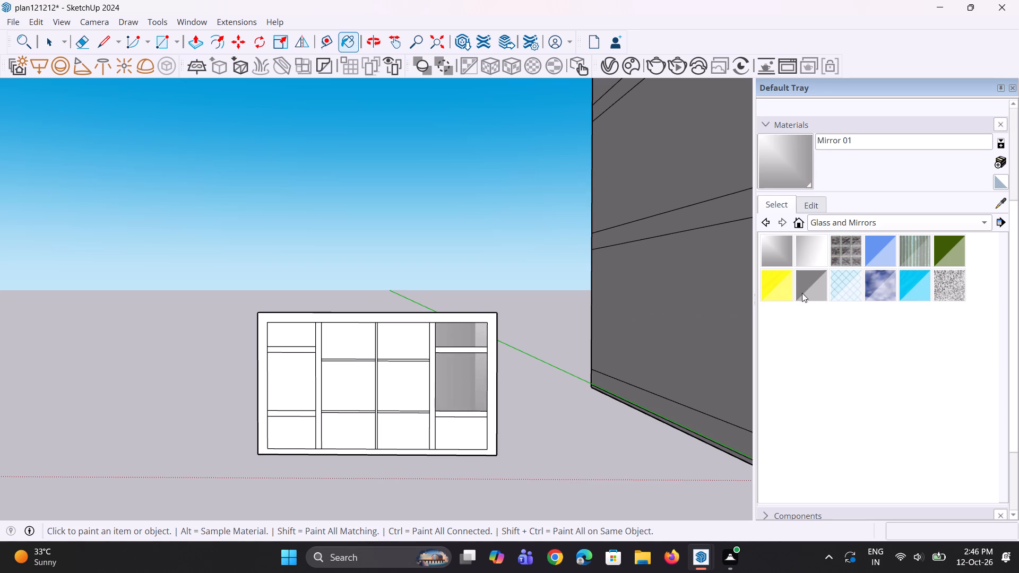
Paint all the panes in the panel's right and left outer bays with Translucent Glass Gray.
left_click(808, 290)
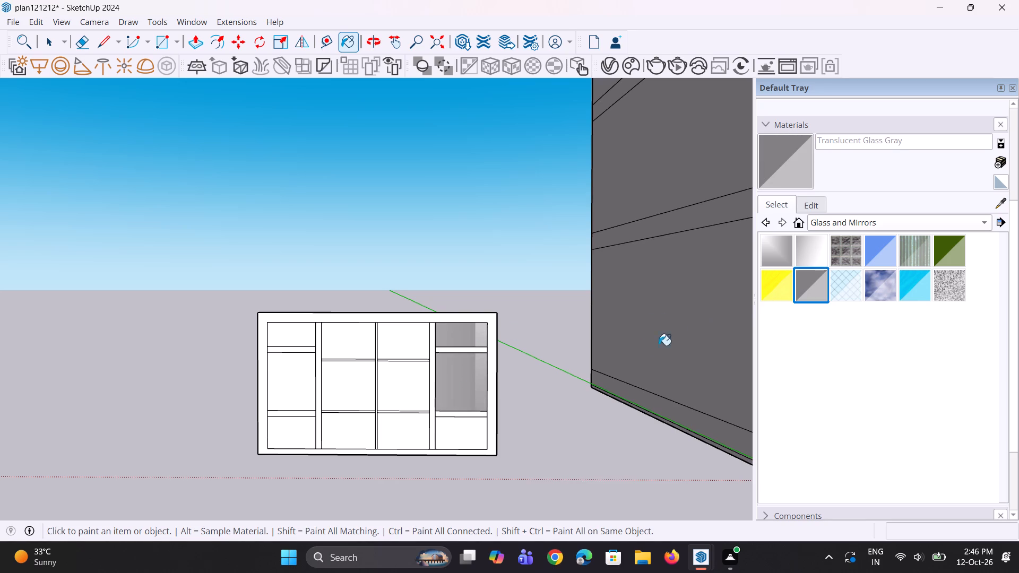
left_click(467, 343)
left_click(474, 379)
left_click(460, 442)
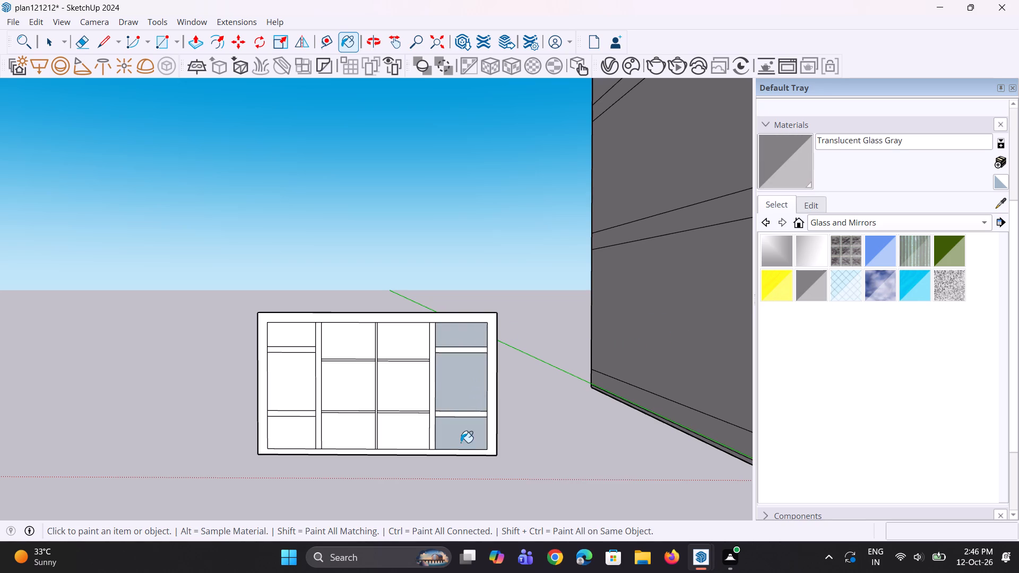
left_click(294, 432)
left_click(290, 395)
left_click(293, 336)
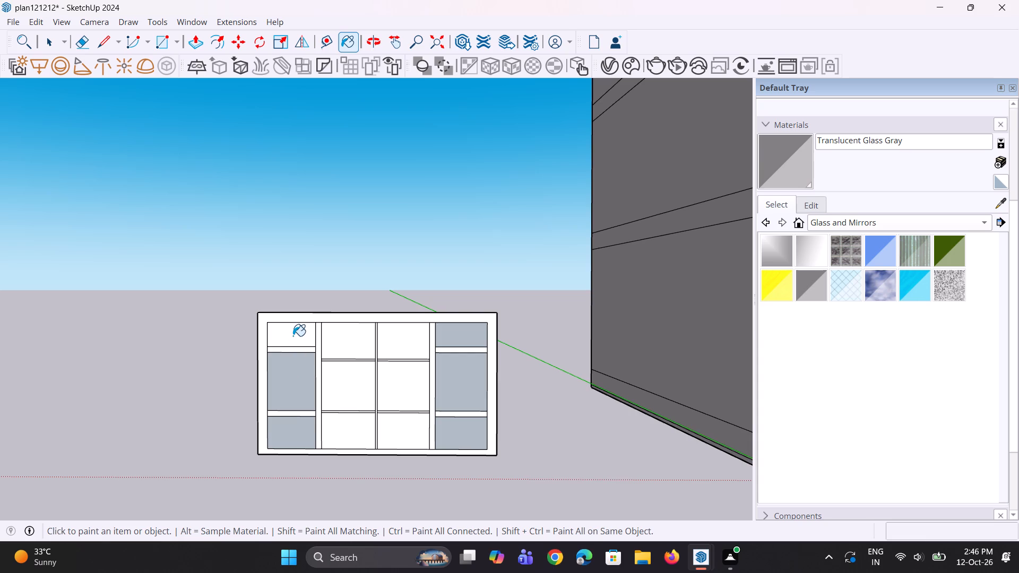
middle_click_drag(287, 401, 677, 449)
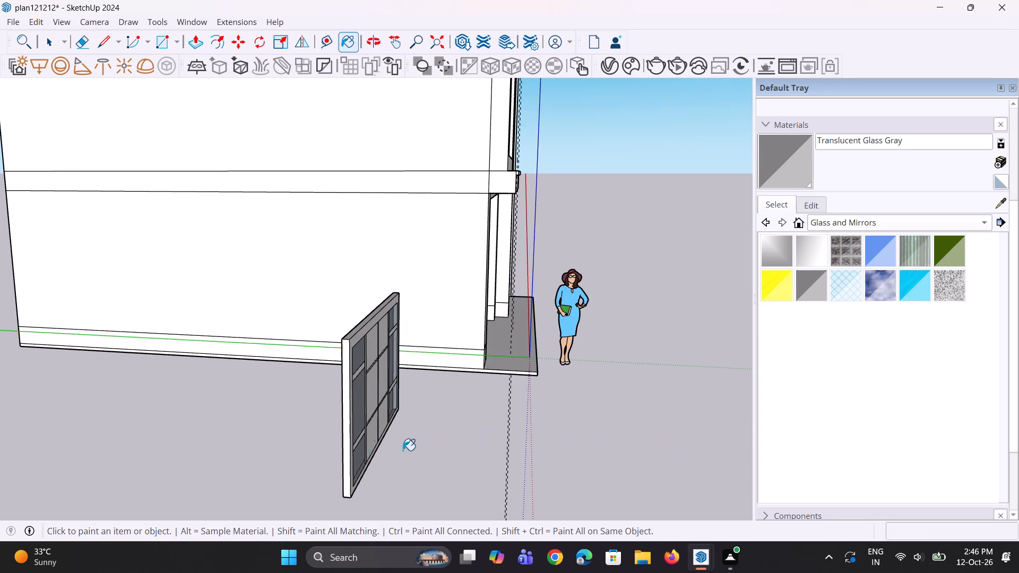
Paint the back face of the panel with Translucent Glass Gray.
middle_click_drag(304, 448, 424, 429)
scroll(424, 429, "down", 4)
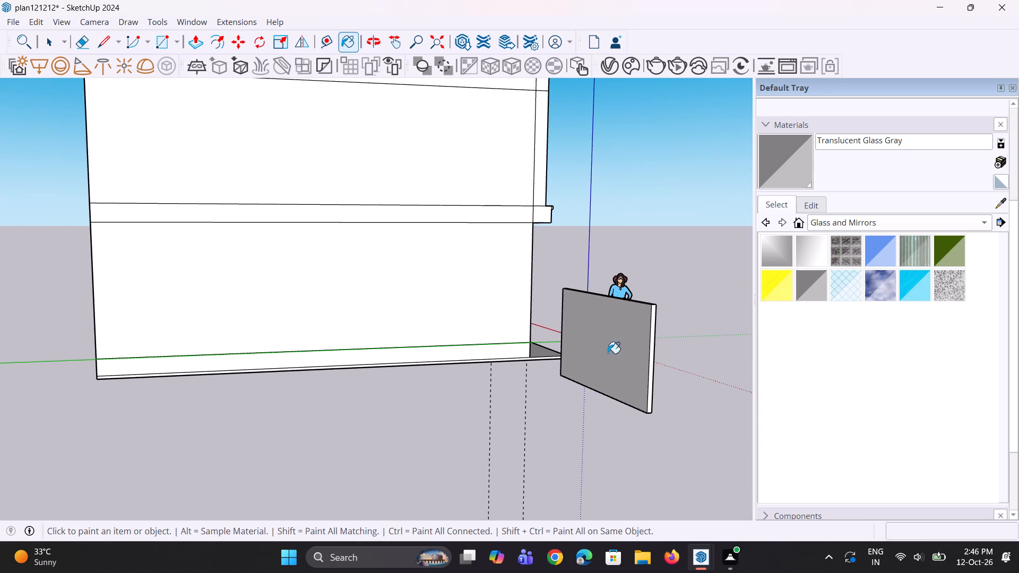
left_click(647, 335)
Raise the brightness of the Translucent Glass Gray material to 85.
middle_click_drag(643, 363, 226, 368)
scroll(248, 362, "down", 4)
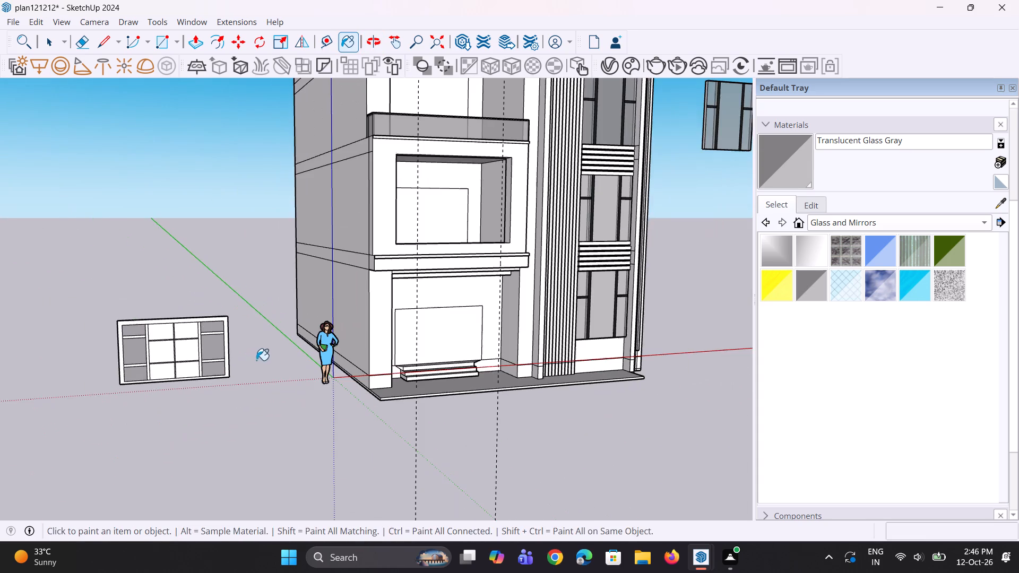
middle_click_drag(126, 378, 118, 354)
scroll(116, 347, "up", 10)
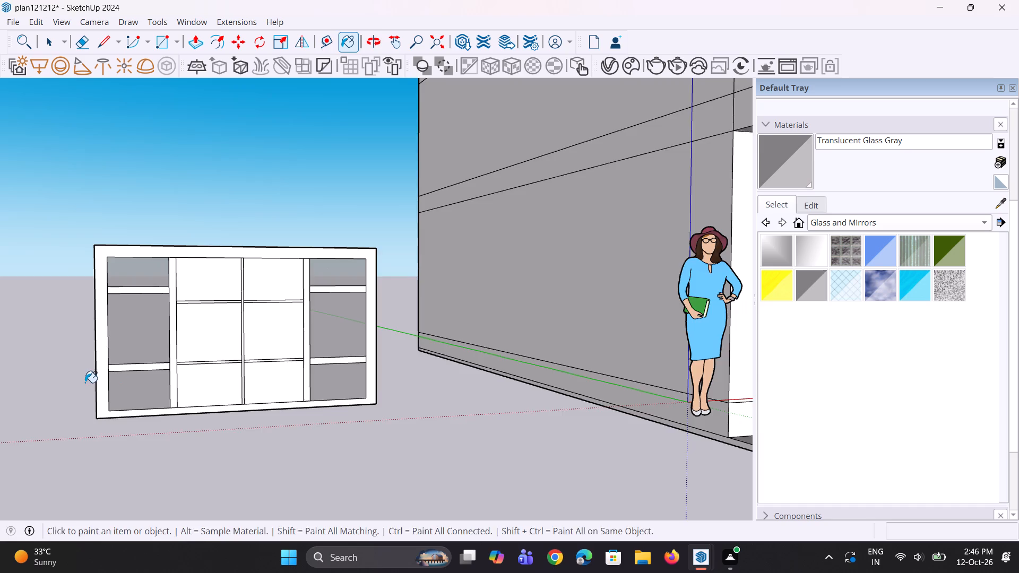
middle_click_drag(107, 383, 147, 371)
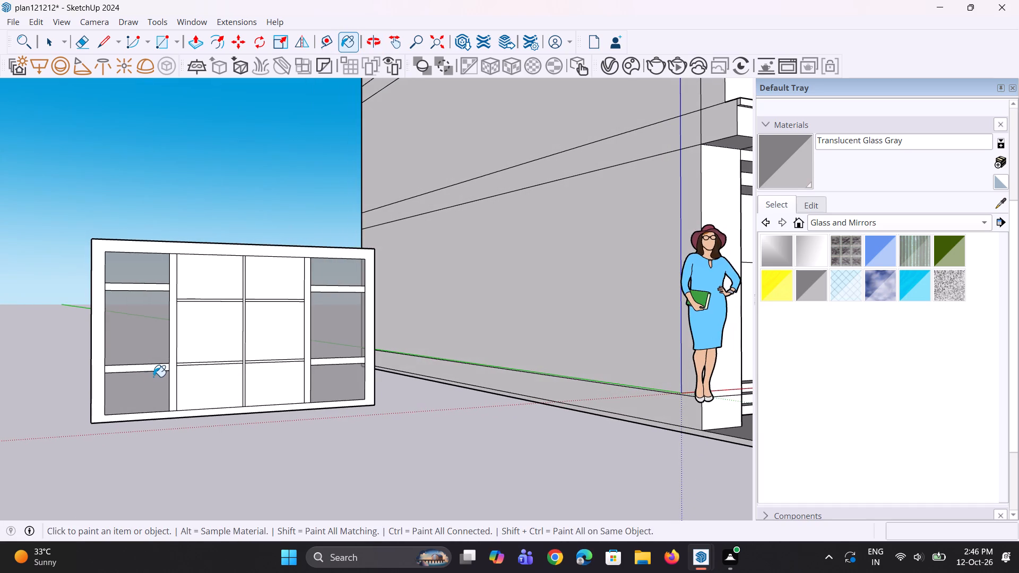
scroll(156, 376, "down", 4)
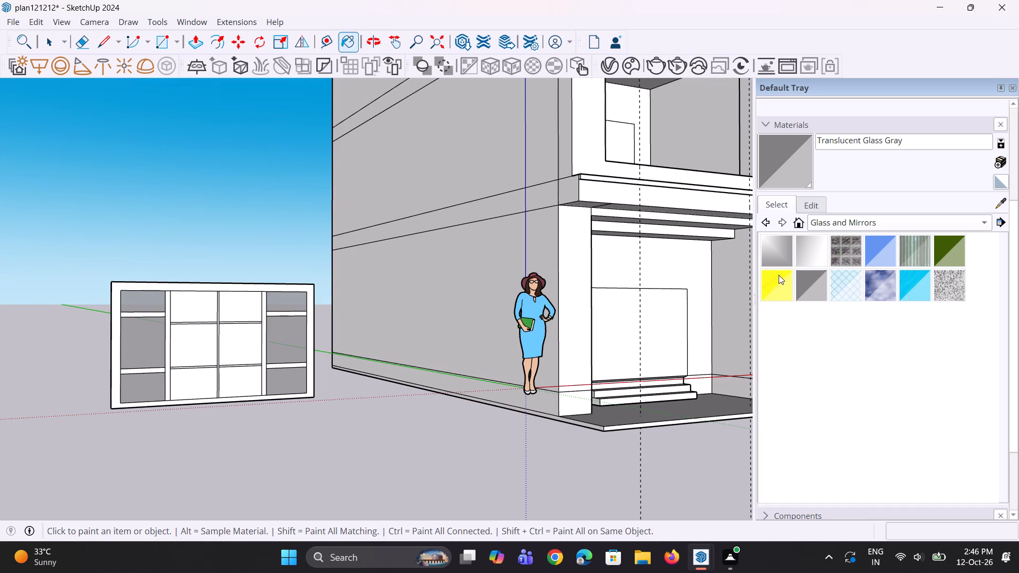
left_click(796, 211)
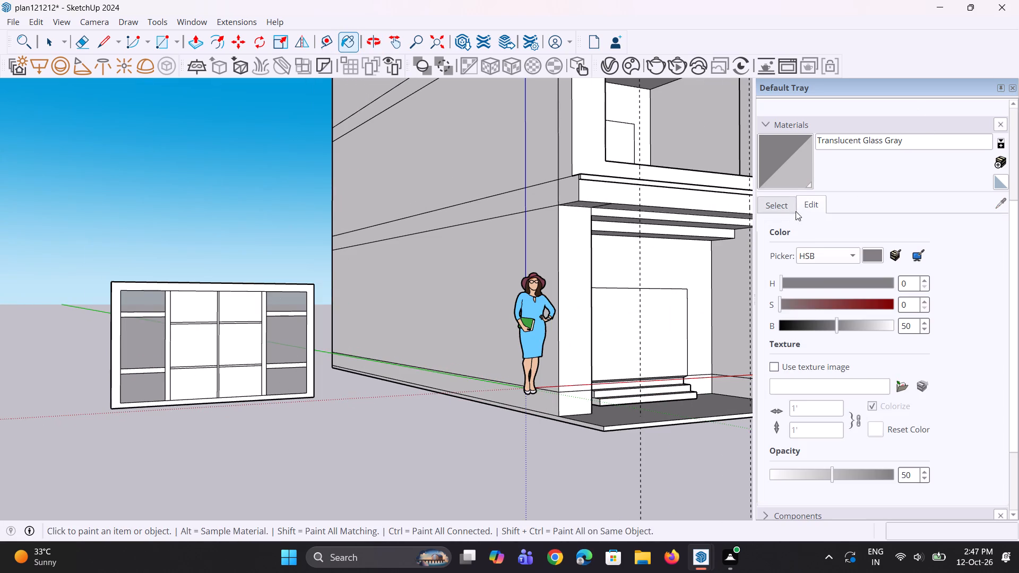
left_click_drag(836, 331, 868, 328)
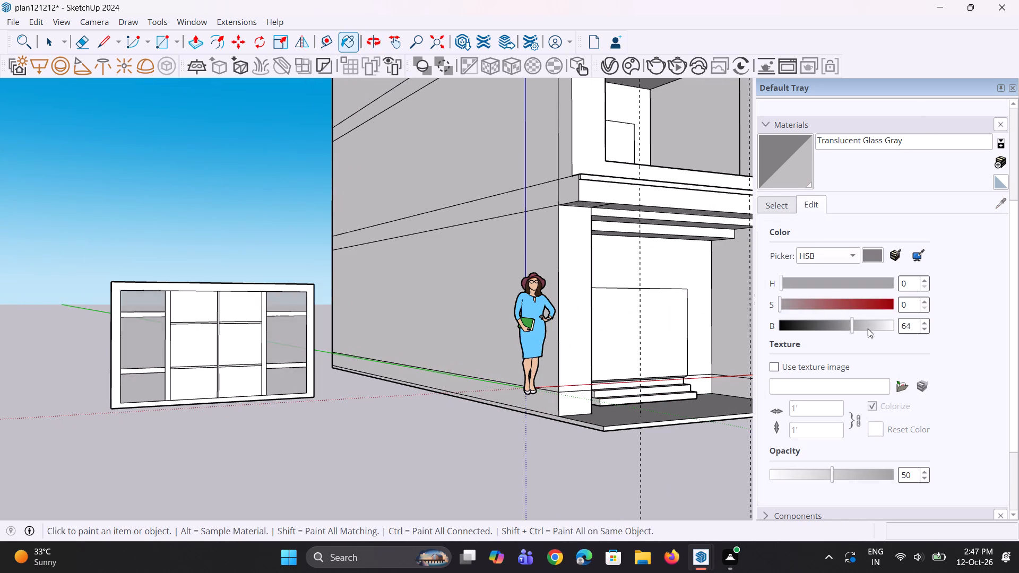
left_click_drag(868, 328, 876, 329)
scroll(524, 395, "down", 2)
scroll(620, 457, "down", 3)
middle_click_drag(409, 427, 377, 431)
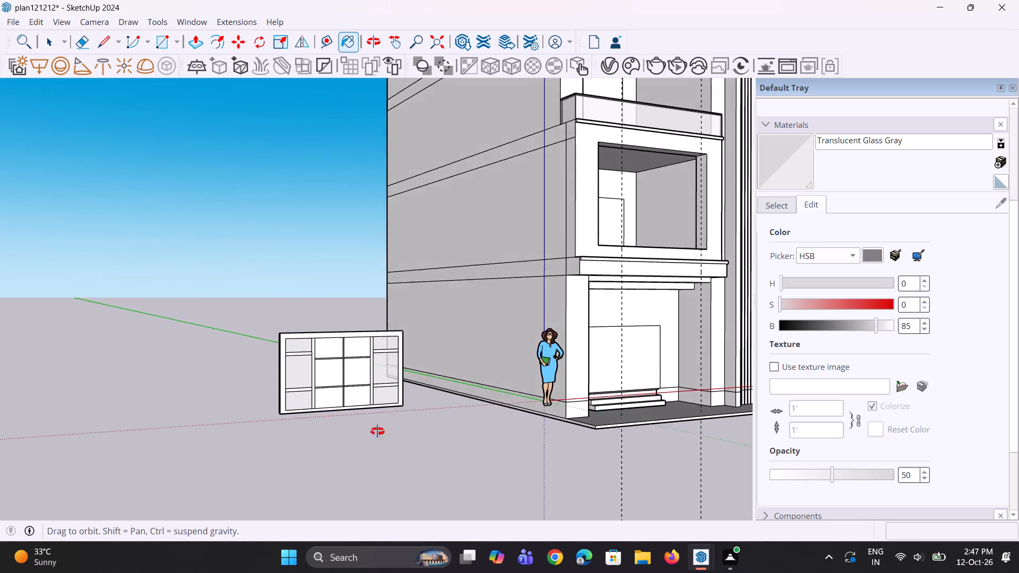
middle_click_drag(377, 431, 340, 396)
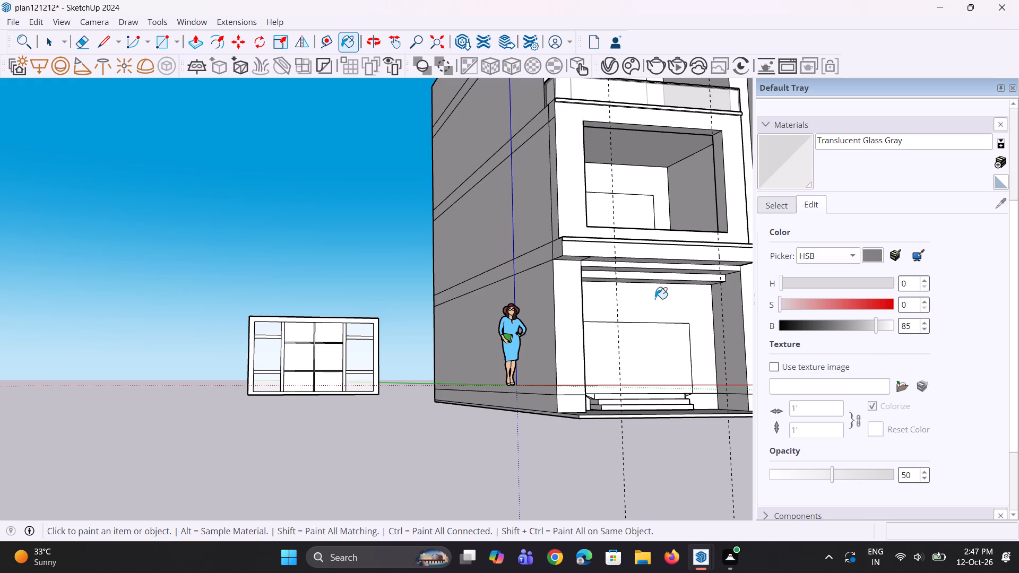
Set the hue of the Translucent Glass Gray material to 53.
left_click_drag(783, 284, 789, 284)
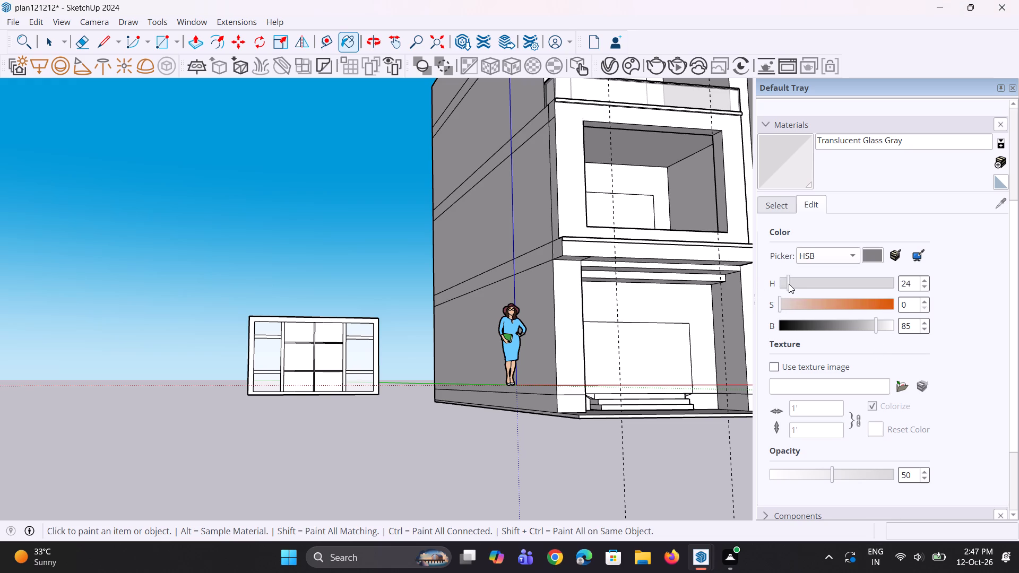
left_click_drag(789, 284, 797, 284)
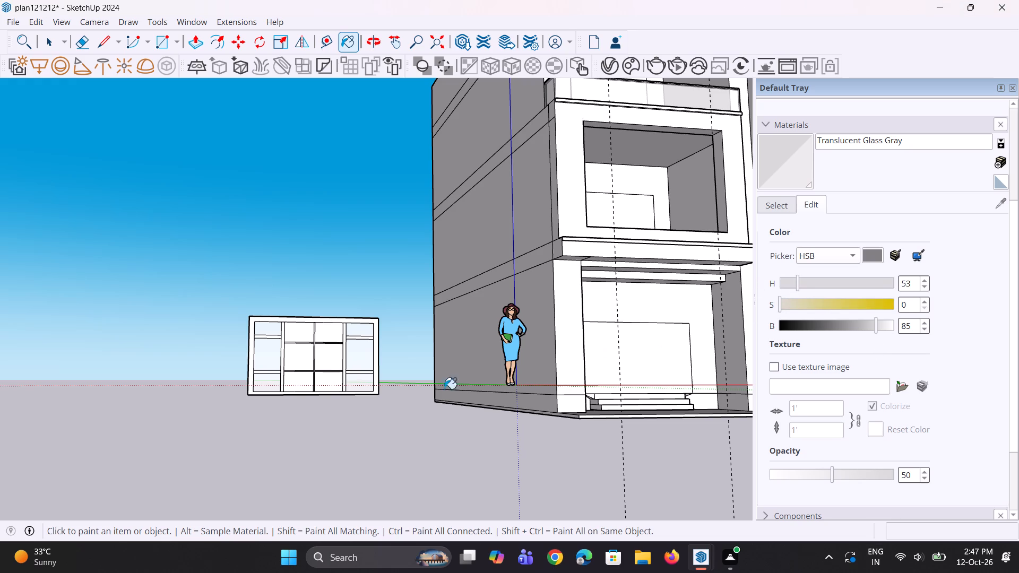
scroll(318, 387, "down", 3)
middle_click_drag(317, 389, 312, 430)
scroll(280, 400, "up", 7)
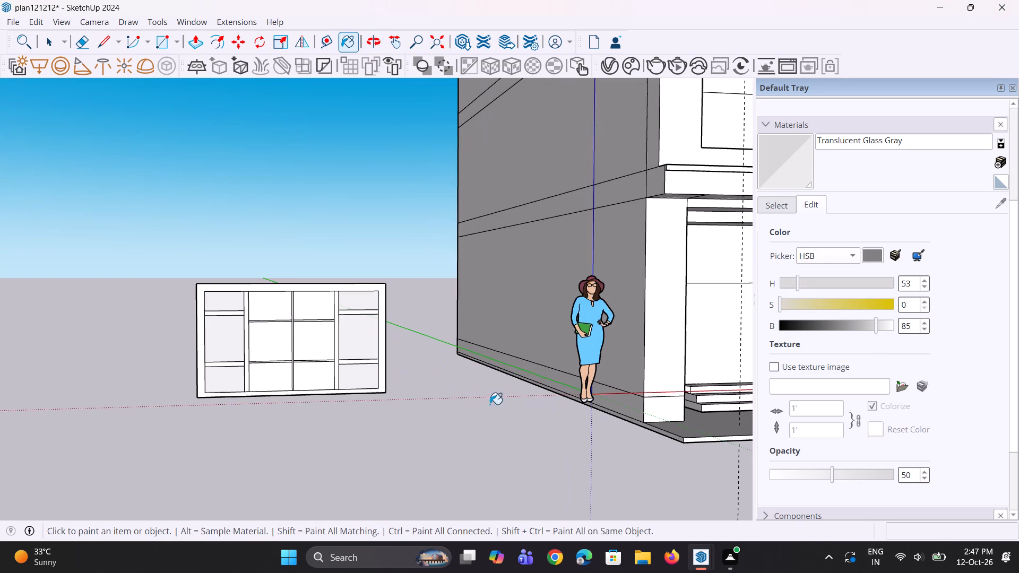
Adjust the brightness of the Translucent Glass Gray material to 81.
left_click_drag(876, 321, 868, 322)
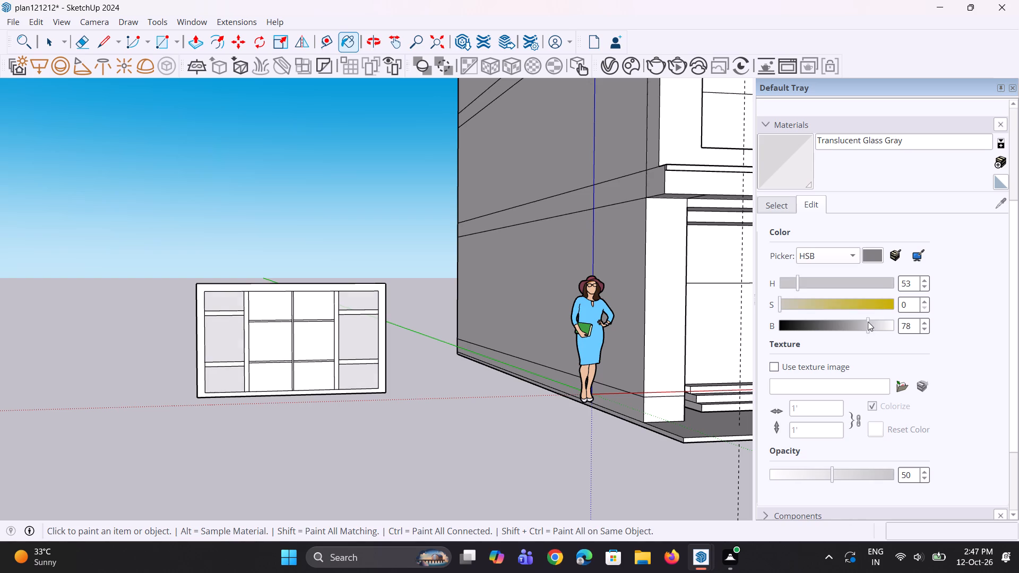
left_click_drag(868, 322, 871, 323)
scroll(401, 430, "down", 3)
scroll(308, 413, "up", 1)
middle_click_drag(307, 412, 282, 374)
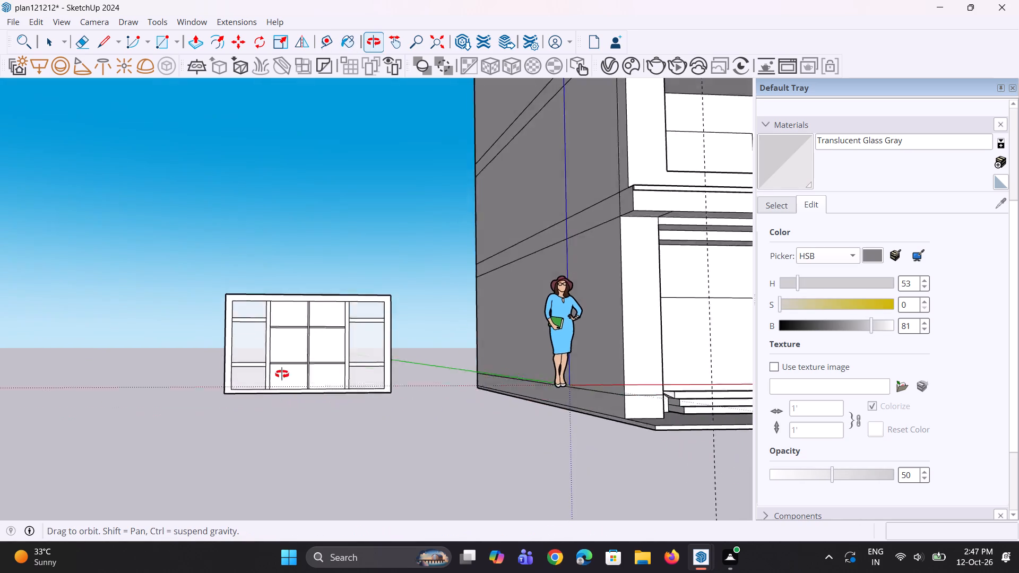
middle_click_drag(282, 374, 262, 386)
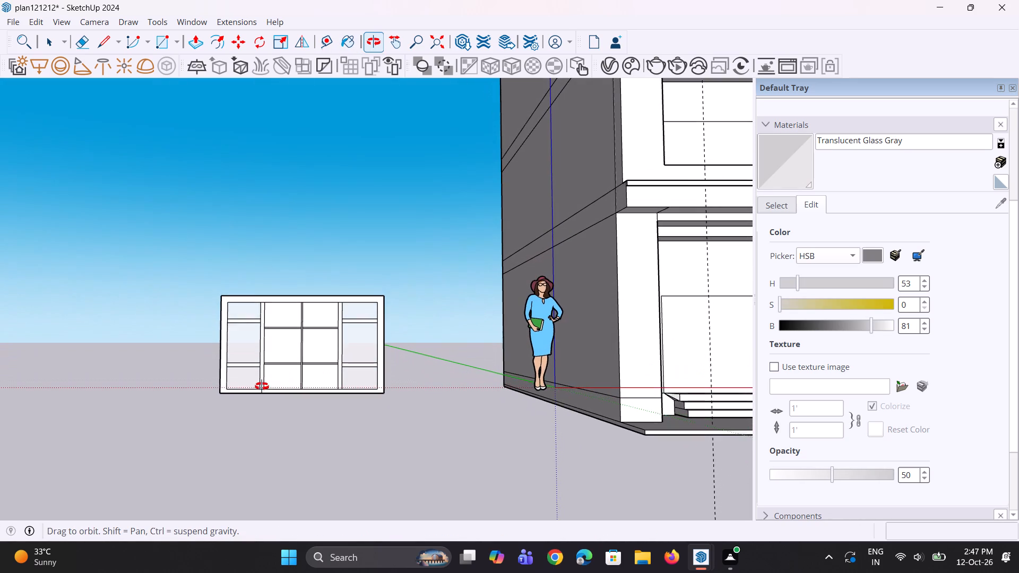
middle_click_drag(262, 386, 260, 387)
Set the opacity of the Translucent Glass Gray material to 0.
left_click_drag(831, 473, 856, 479)
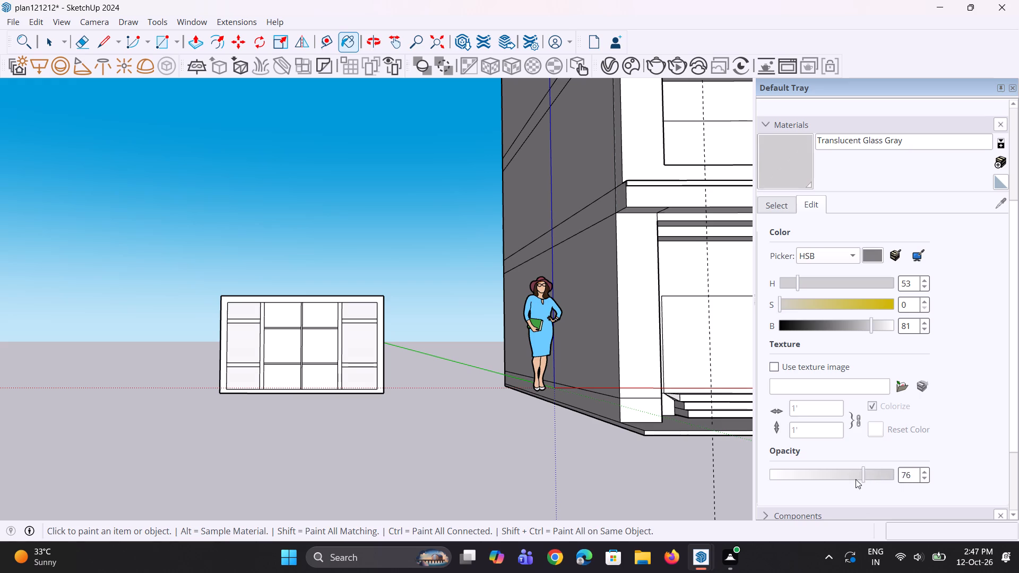
left_click_drag(856, 479, 750, 479)
scroll(205, 354, "down", 4)
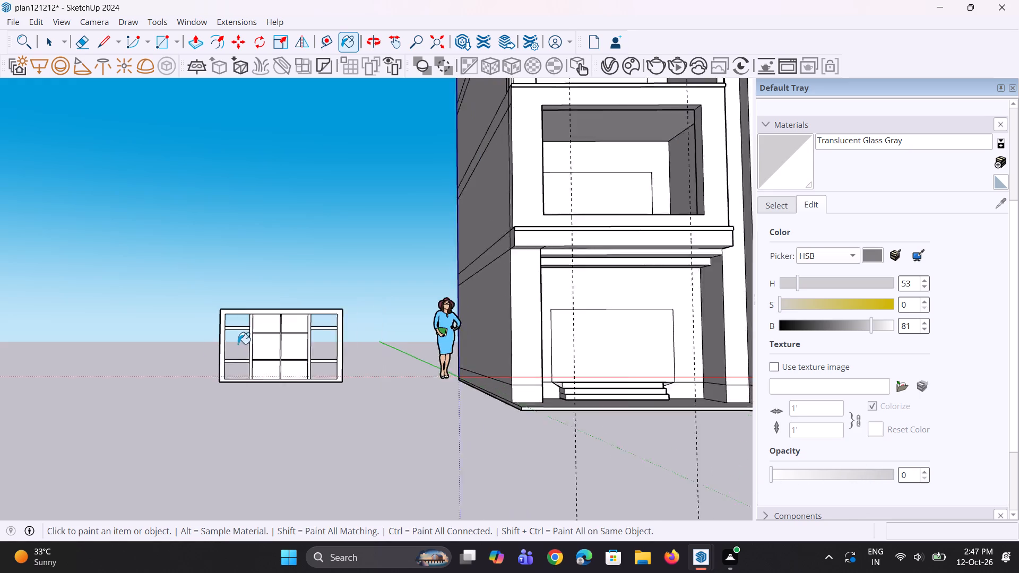
middle_click_drag(232, 371, 244, 374)
scroll(210, 346, "up", 3)
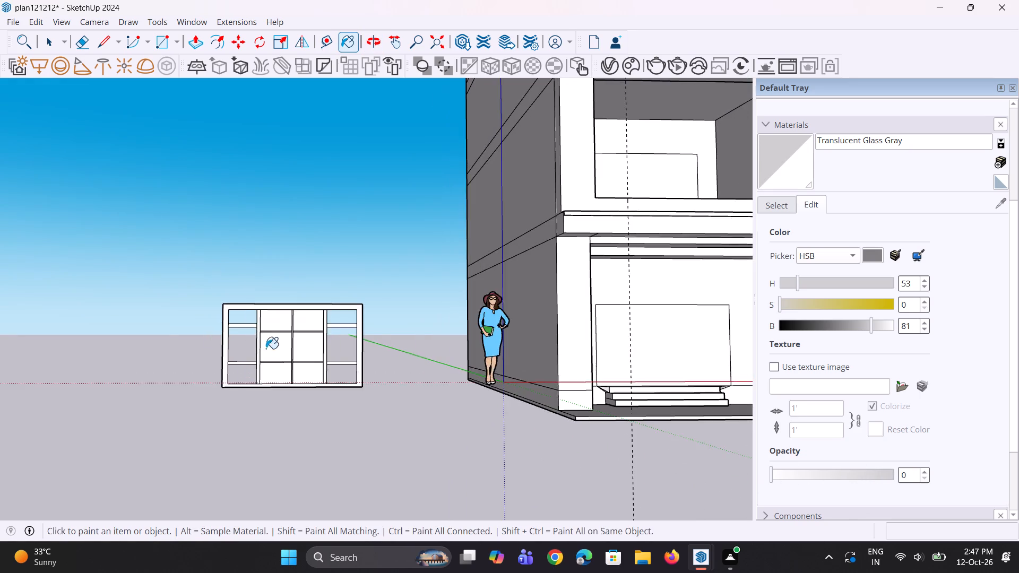
scroll(266, 349, "up", 3)
Set the brightness of the Translucent Glass Gray material to 100.
key("space")
key("space")
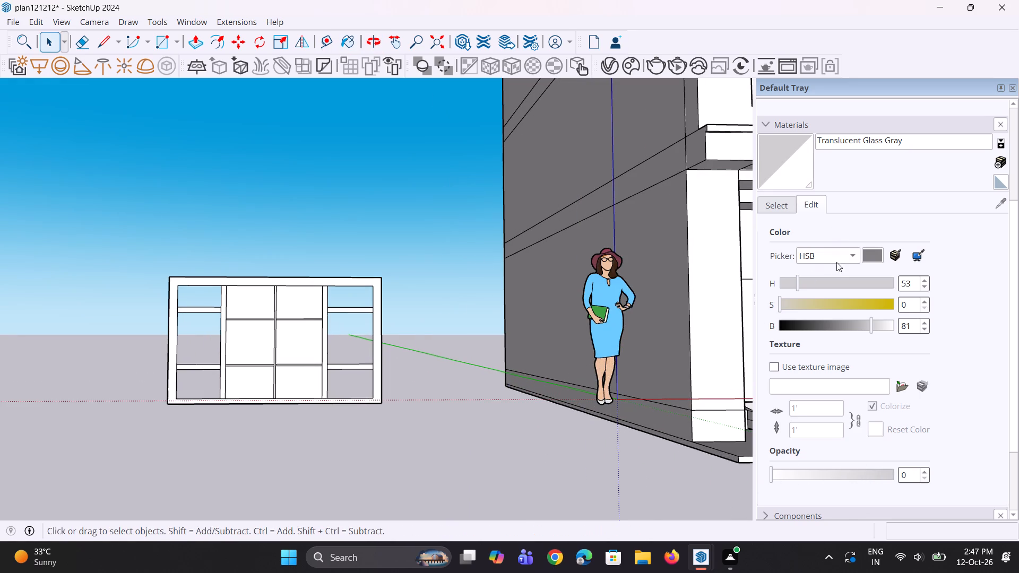
left_click_drag(870, 324, 873, 325)
left_click_drag(873, 325, 899, 326)
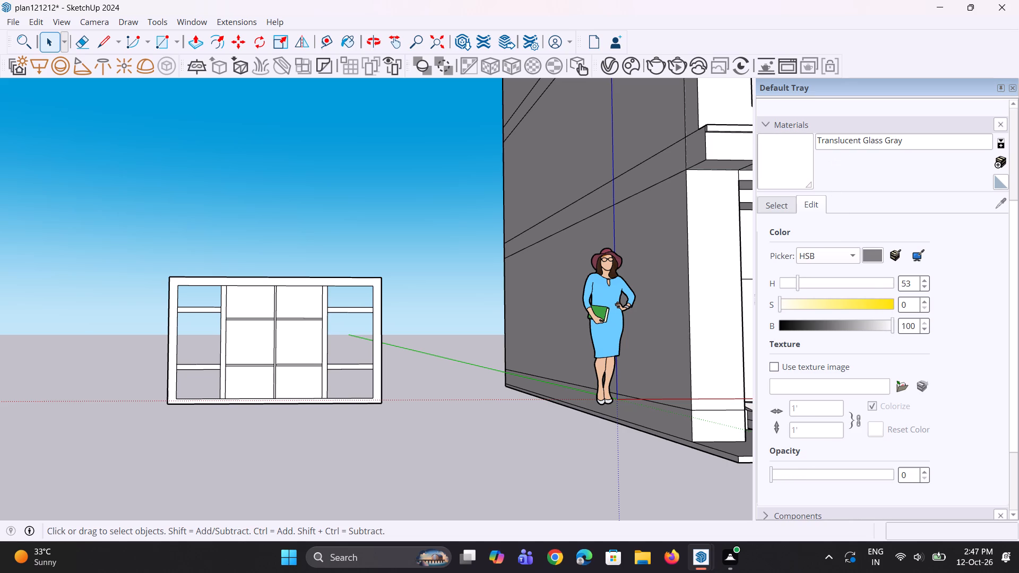
Switch the materials library to the Wood collection.
left_click(780, 206)
left_click(846, 223)
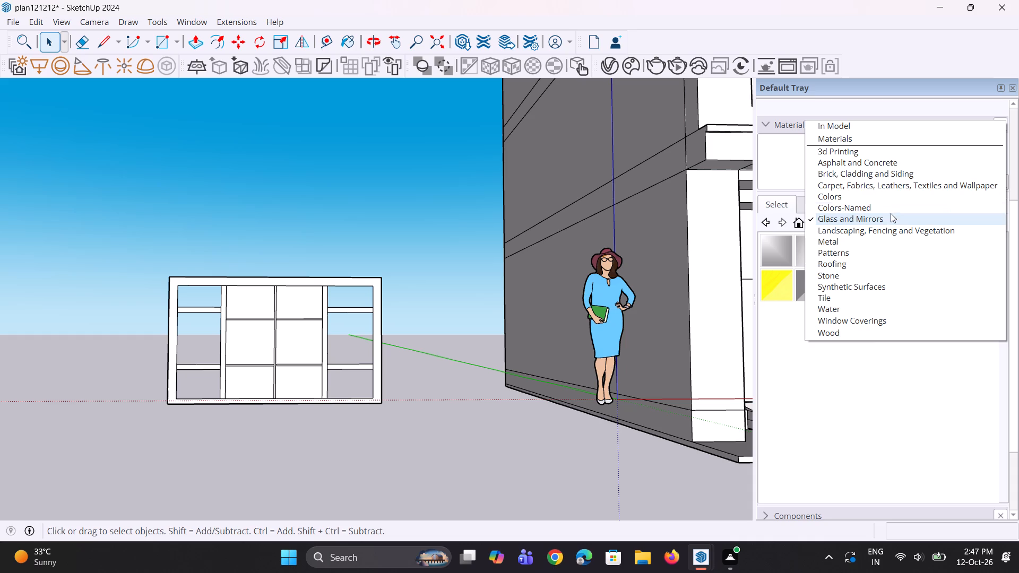
left_click(865, 336)
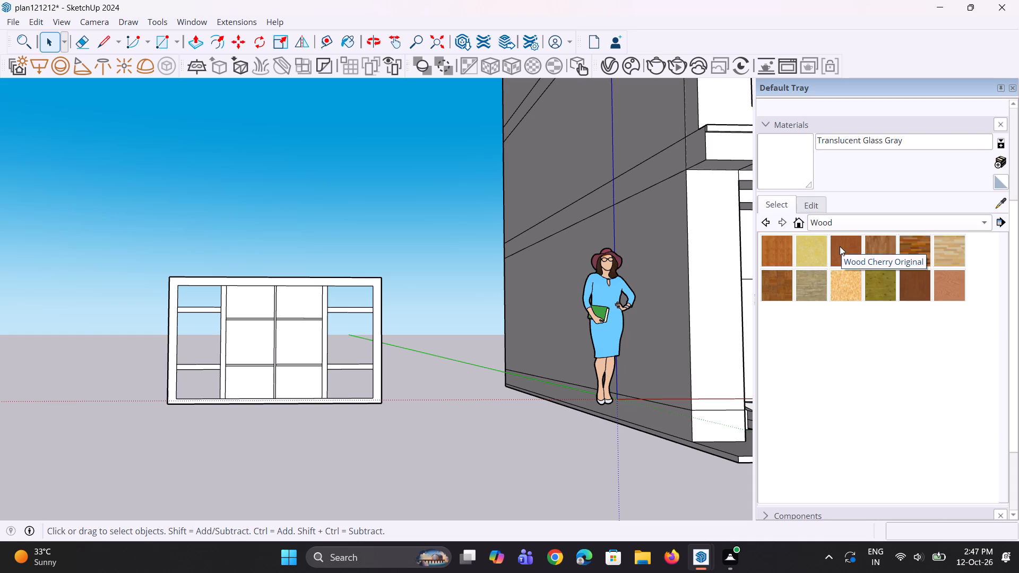
Paint all six panes in the panel's two central bays with Wood Veneer 01.
left_click(911, 288)
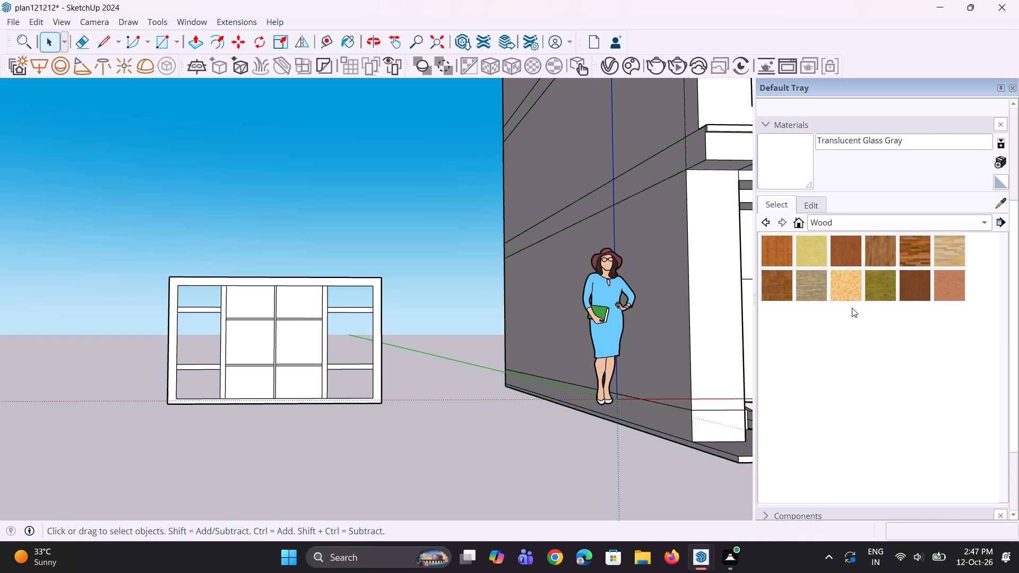
scroll(273, 350, "up", 3)
left_click(291, 350)
left_click(246, 346)
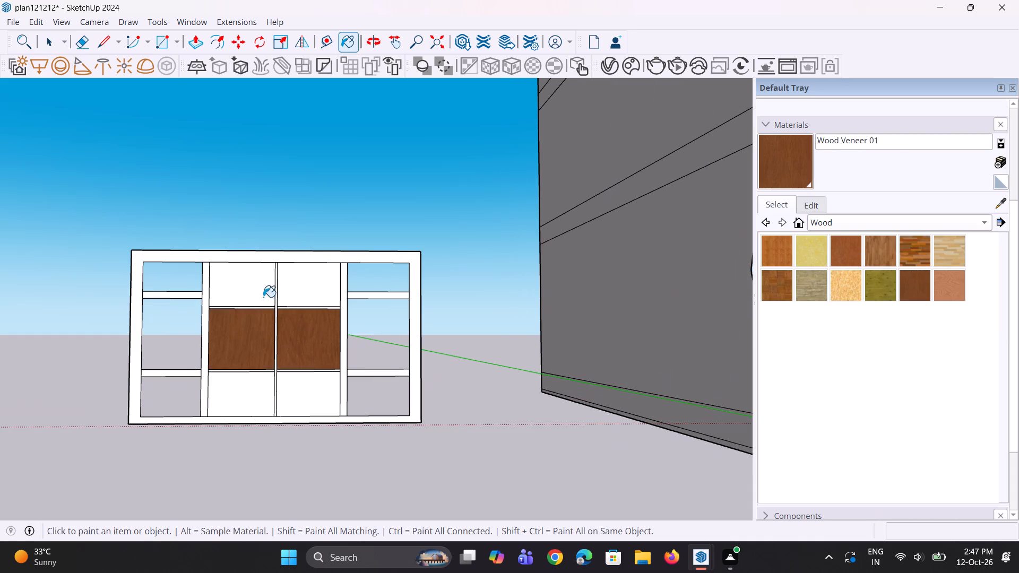
left_click(263, 294)
left_click(286, 296)
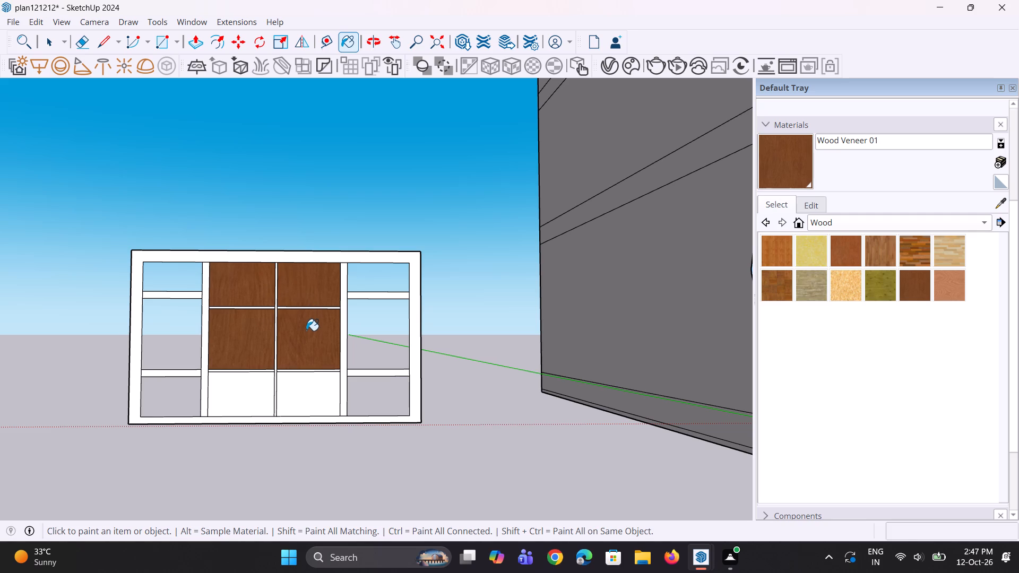
scroll(306, 331, "down", 3)
scroll(295, 350, "up", 4)
left_click(256, 392)
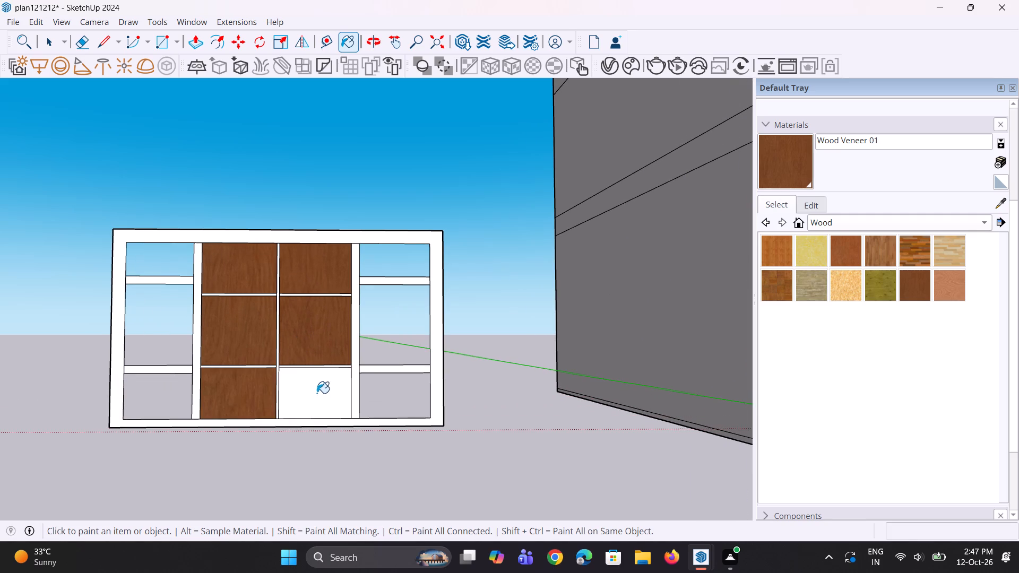
left_click(317, 393)
Paint the panel's outer frame, the mullion beside the right outer bay and that bay's upper rail with Wood Floor Parquet.
scroll(310, 394, "down", 6)
middle_click_drag(308, 395, 312, 412)
scroll(296, 322, "up", 3)
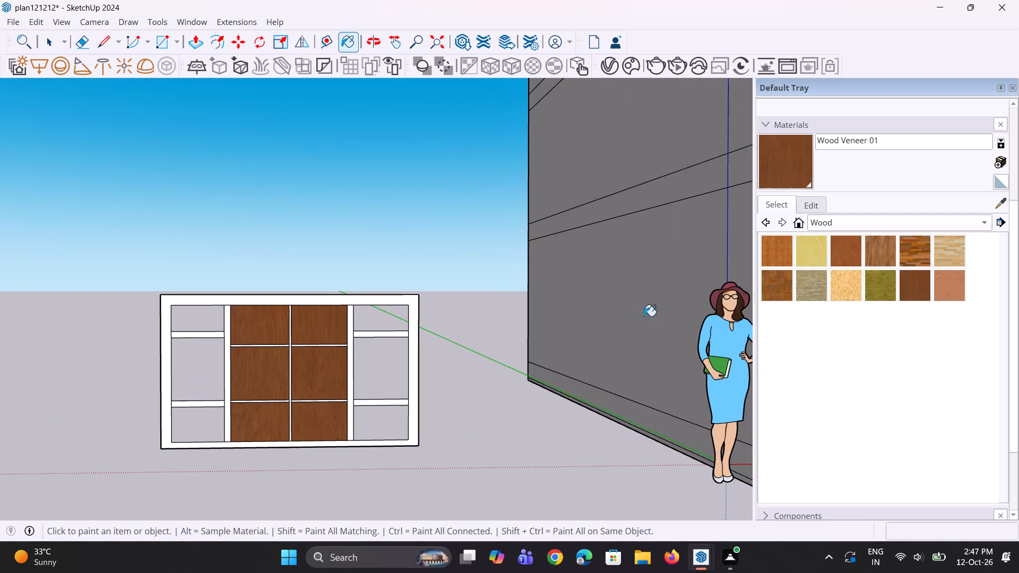
left_click(783, 291)
scroll(334, 303, "up", 2)
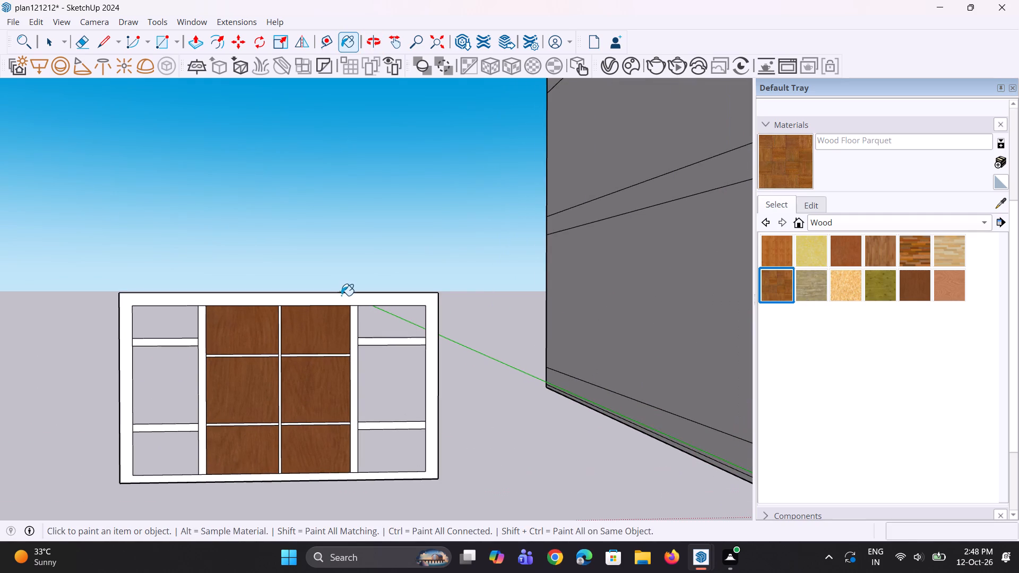
left_click(343, 295)
scroll(346, 327, "down", 4)
scroll(346, 336, "up", 3)
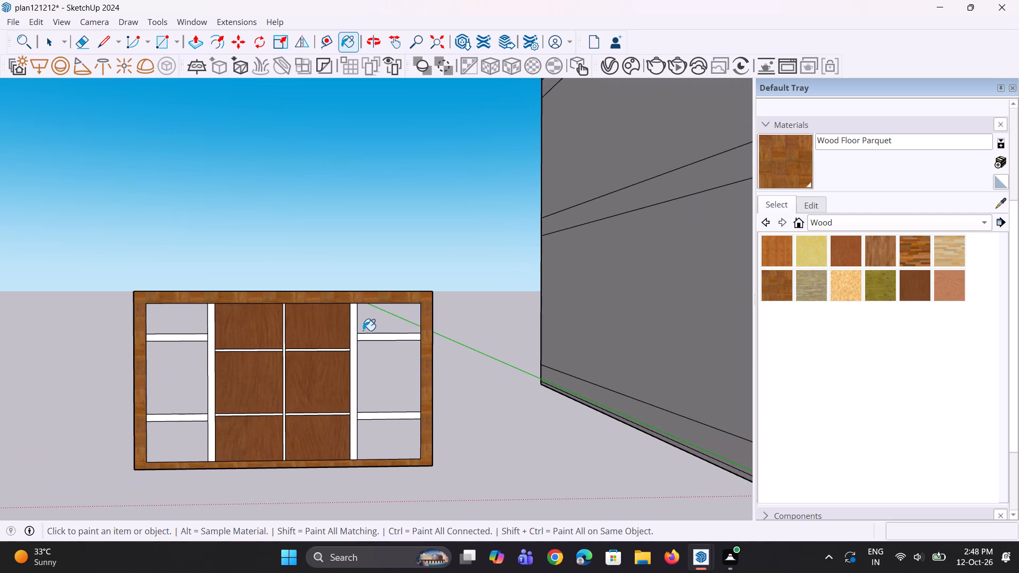
left_click(353, 331)
scroll(353, 353, "up", 3)
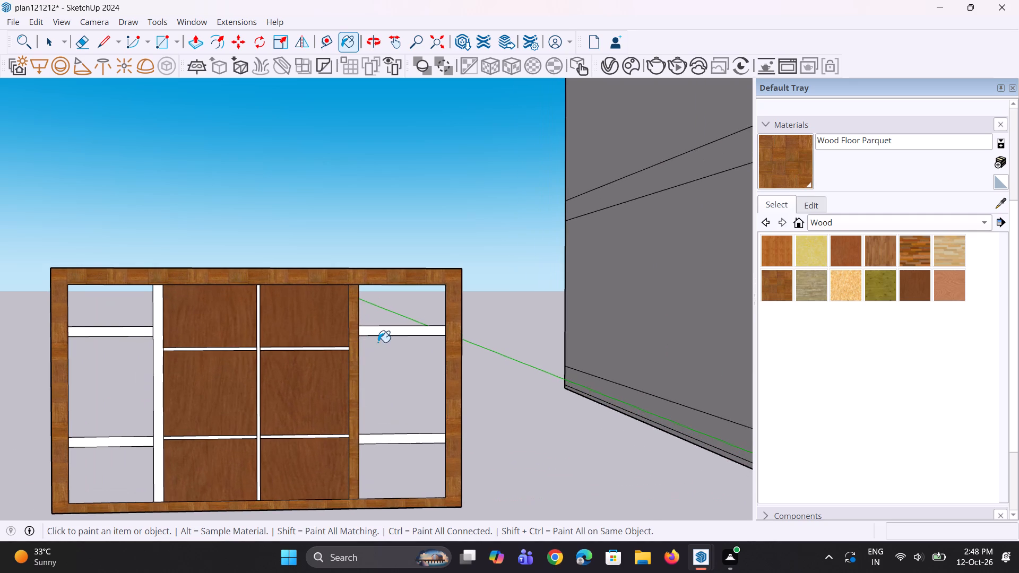
left_click(397, 332)
Darken the Wood Floor Parquet material by setting its brightness to 25.
left_click(771, 205)
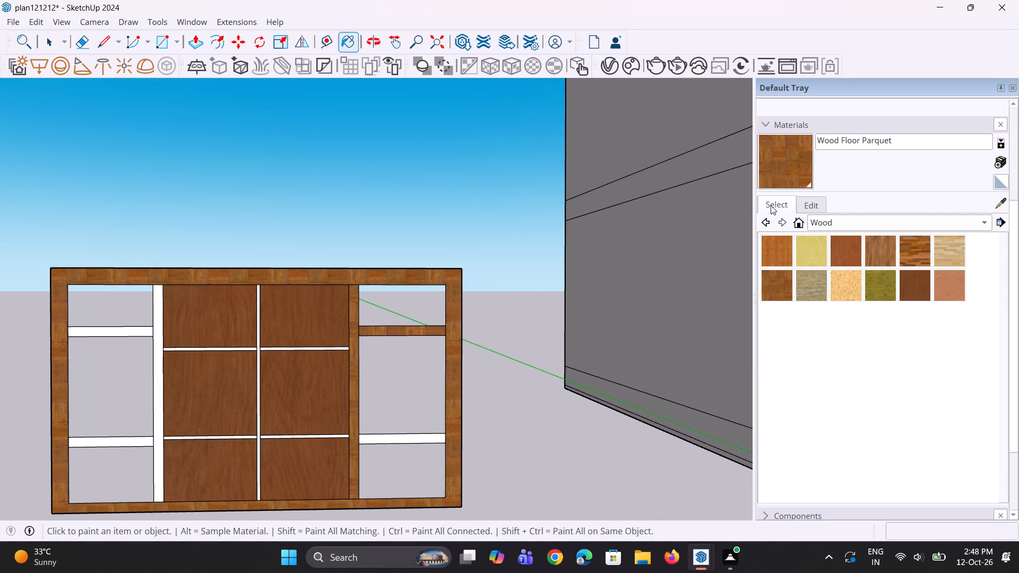
left_click(777, 202)
left_click(805, 206)
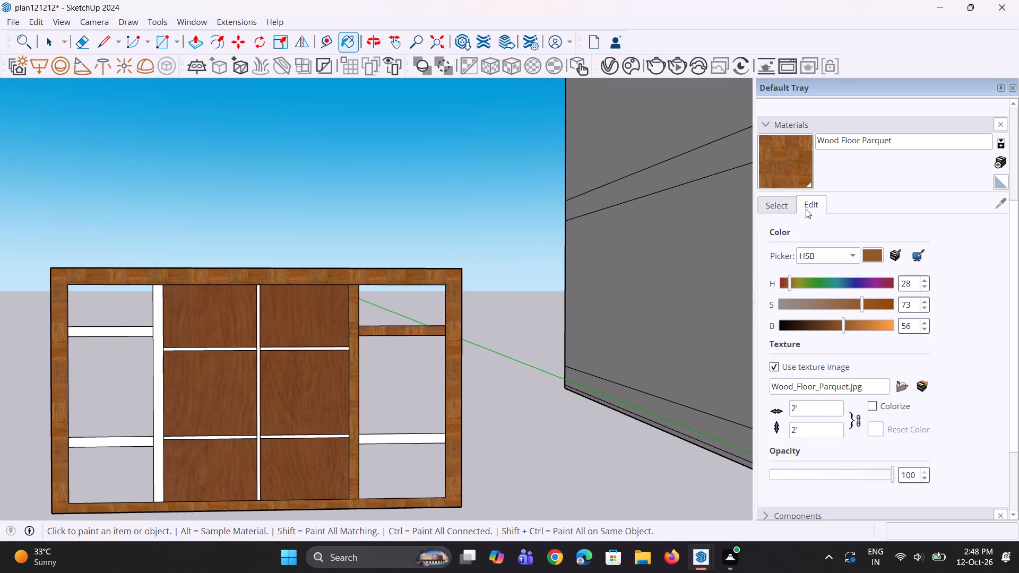
left_click_drag(845, 328, 816, 330)
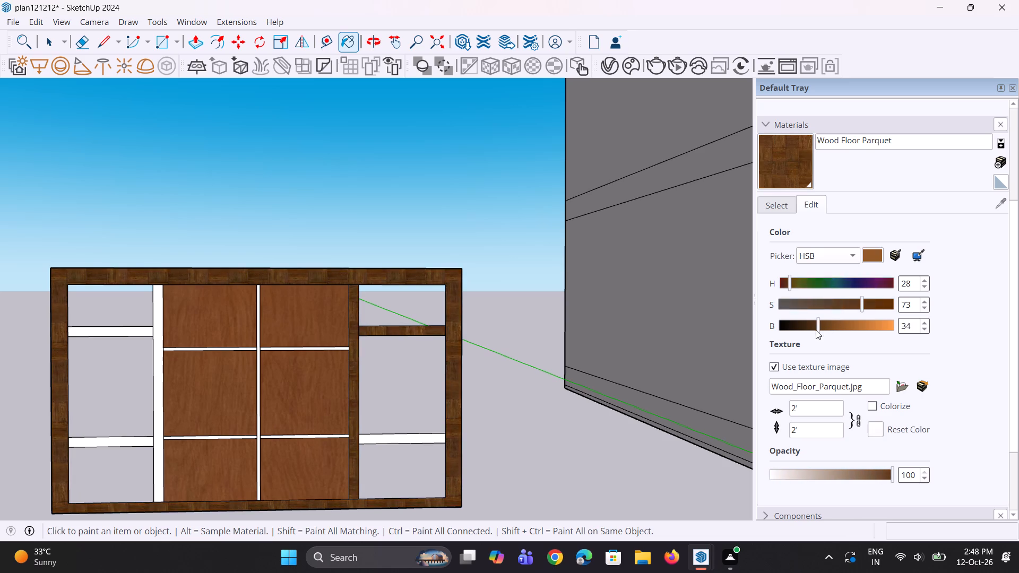
left_click_drag(816, 330, 808, 334)
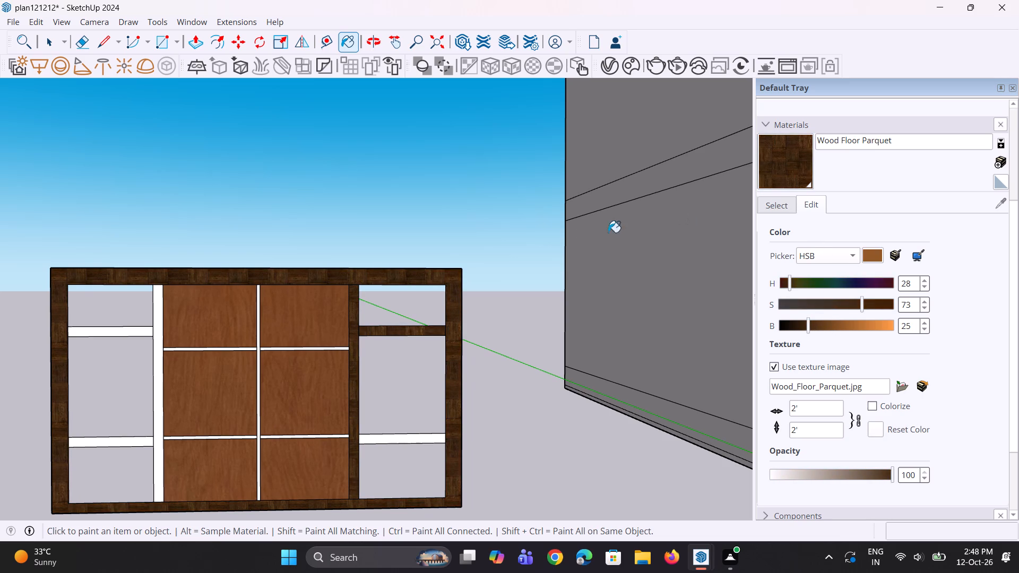
Paint the mullion beside the left outer bay and that bay's two rails with Wood Floor Parquet.
left_click(159, 328)
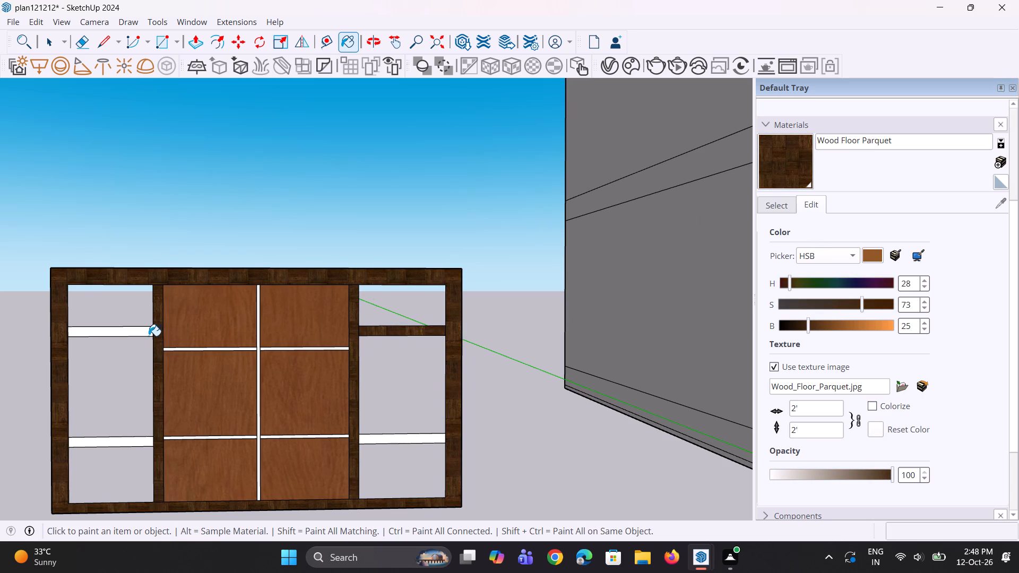
left_click(149, 335)
left_click(129, 445)
Paint the thin bars between the six central panes and the right outer bay's lower rail with Wood Floor Parquet.
scroll(214, 362, "up", 2)
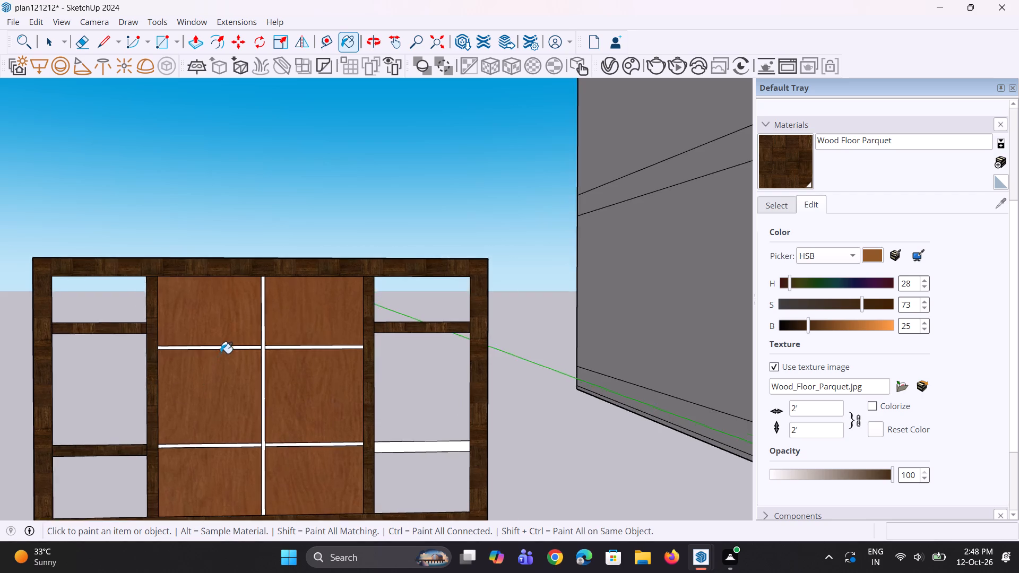
scroll(220, 353, "up", 4)
left_click(237, 348)
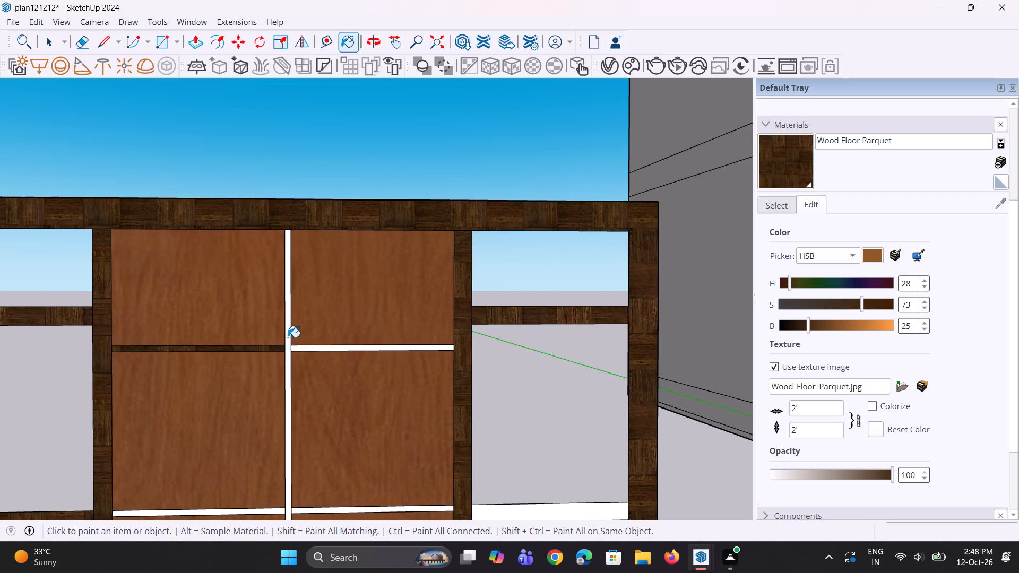
left_click(288, 337)
left_click(296, 349)
scroll(296, 341, "down", 5)
scroll(290, 433, "up", 3)
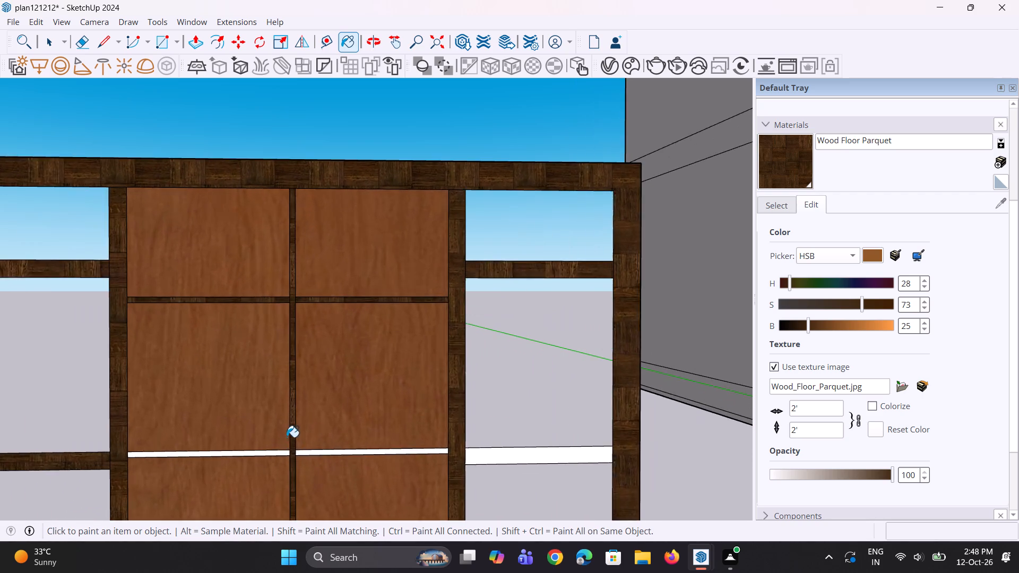
scroll(287, 437, "up", 3)
left_click(285, 452)
left_click(312, 453)
scroll(311, 421, "down", 7)
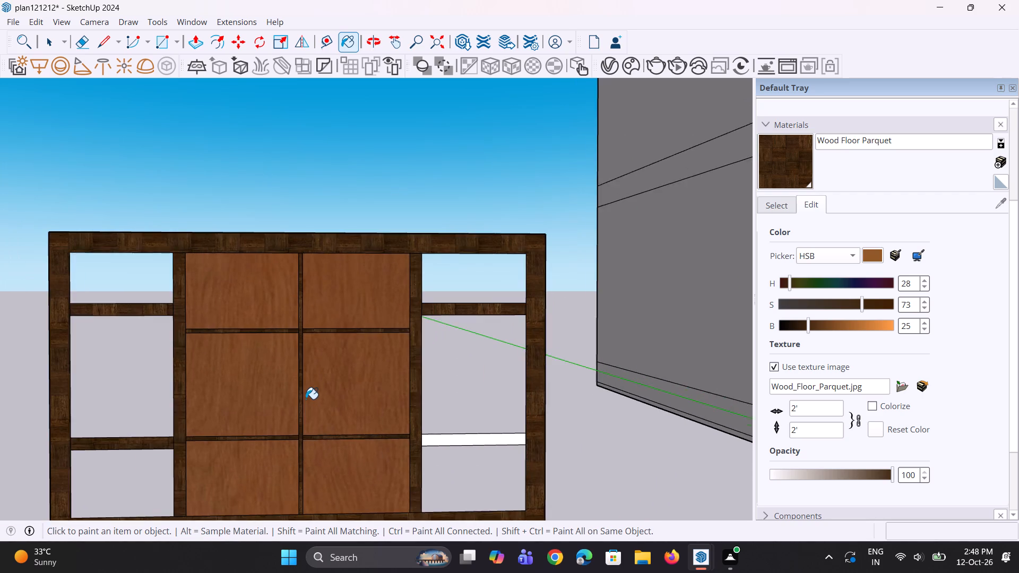
scroll(306, 399, "down", 4)
middle_click_drag(297, 417, 297, 425)
scroll(320, 426, "down", 1)
scroll(376, 431, "up", 3)
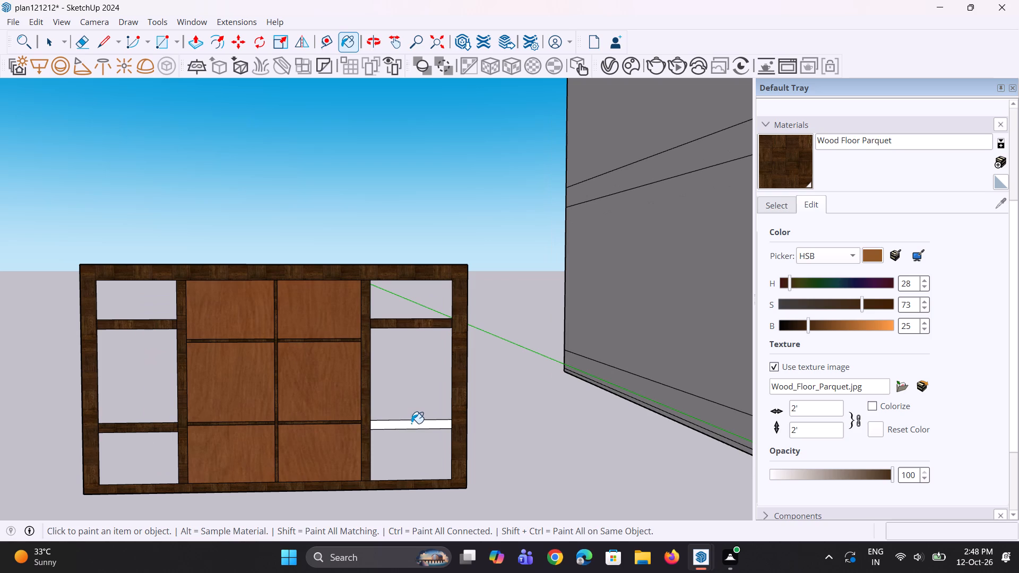
left_click(411, 423)
Draw a vertical line about 6' 1 3/4" long across the panel's back face, along the mullion beside one outer bay.
scroll(129, 403, "down", 5)
middle_click_drag(115, 399, 612, 412)
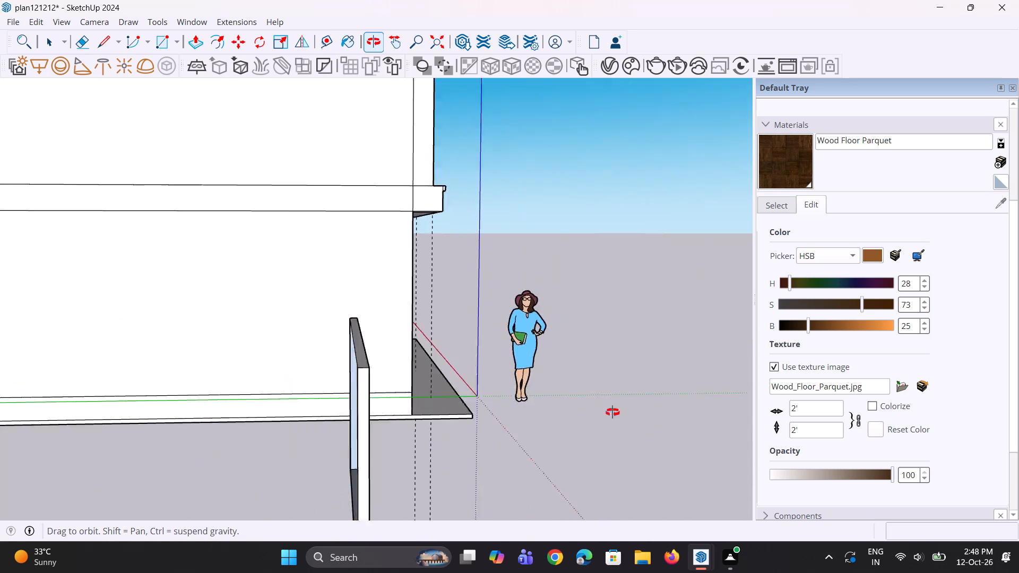
middle_click_drag(612, 412, 753, 384)
scroll(448, 367, "down", 4)
middle_click_drag(434, 401, 551, 370)
middle_click(551, 370)
key("l")
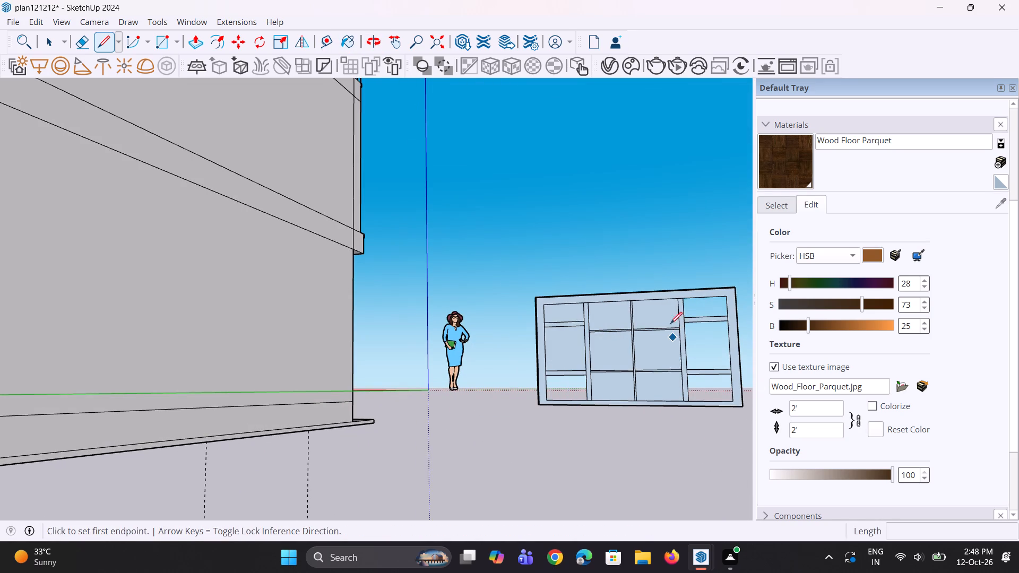
scroll(666, 315, "up", 2)
scroll(591, 302, "up", 3)
left_click(568, 289)
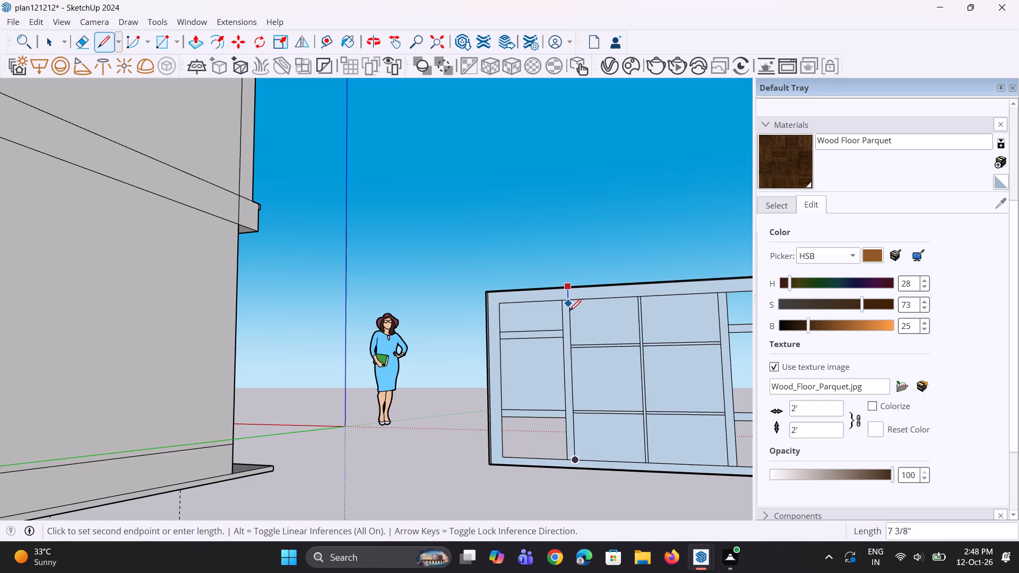
left_click(573, 471)
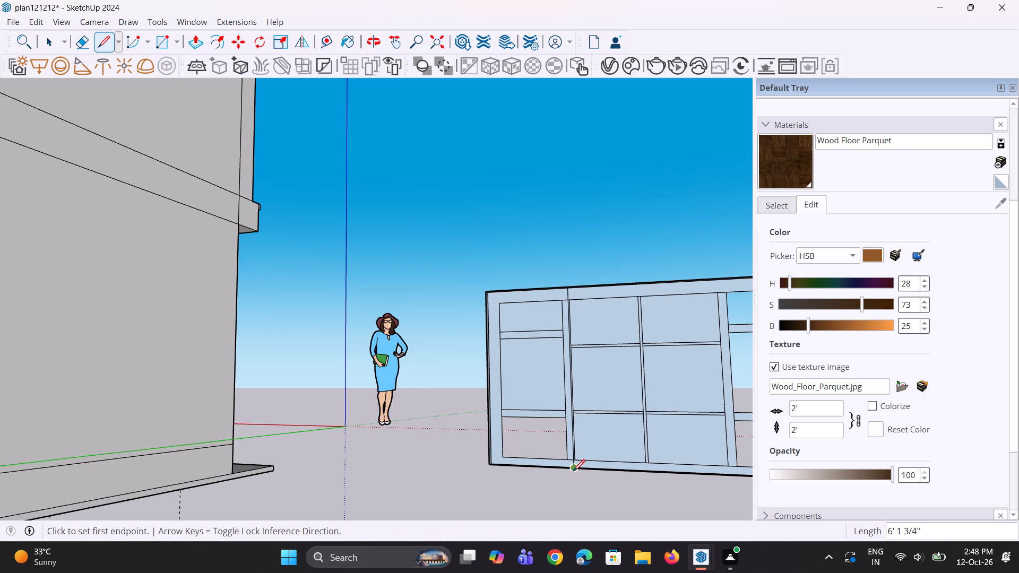
Copy the vertical line about 4' 11 3/16" across the back face to the mullion on the central bays' other side.
scroll(571, 468, "down", 4)
key("space")
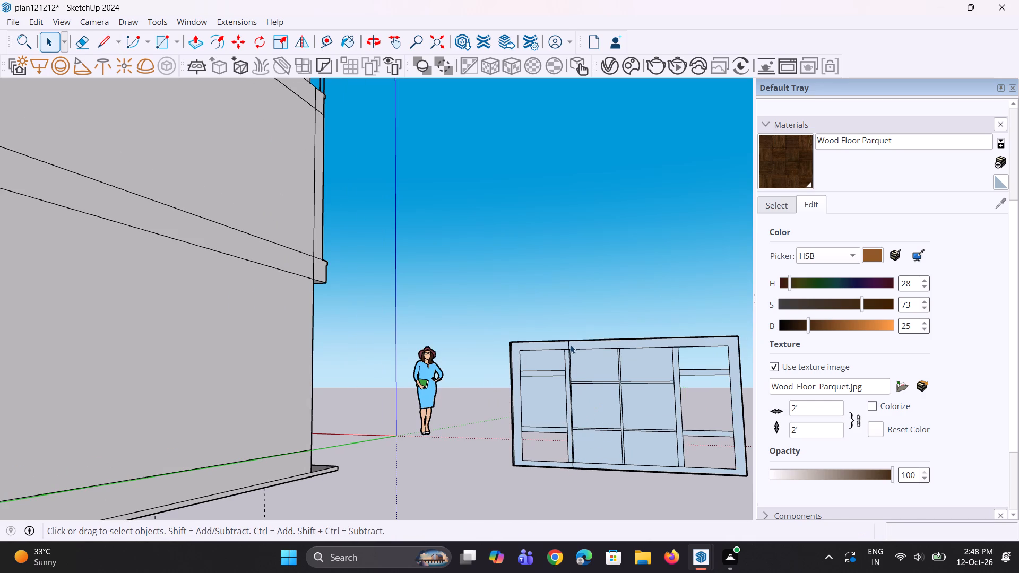
left_click(570, 344)
key("m")
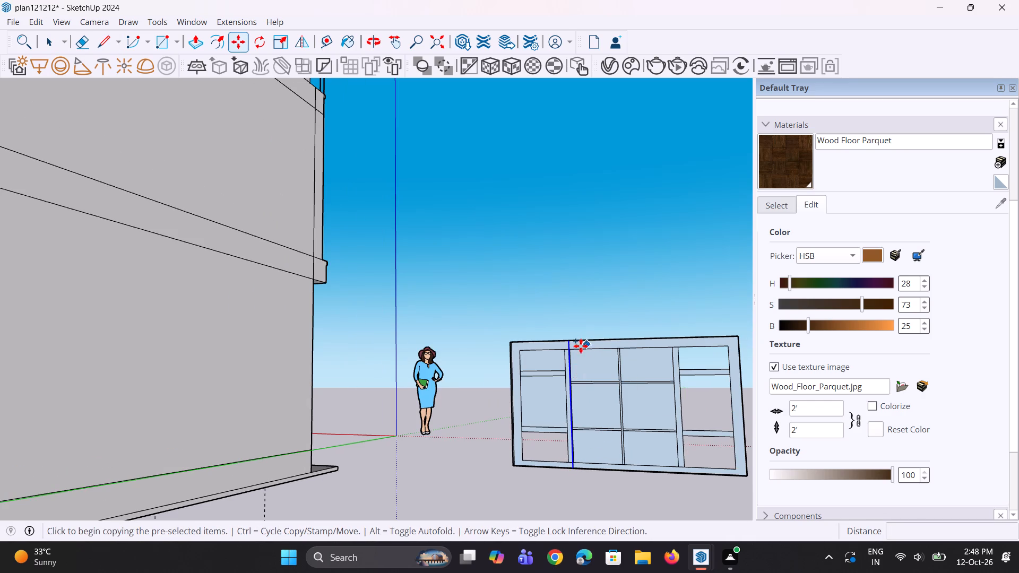
left_click(572, 346)
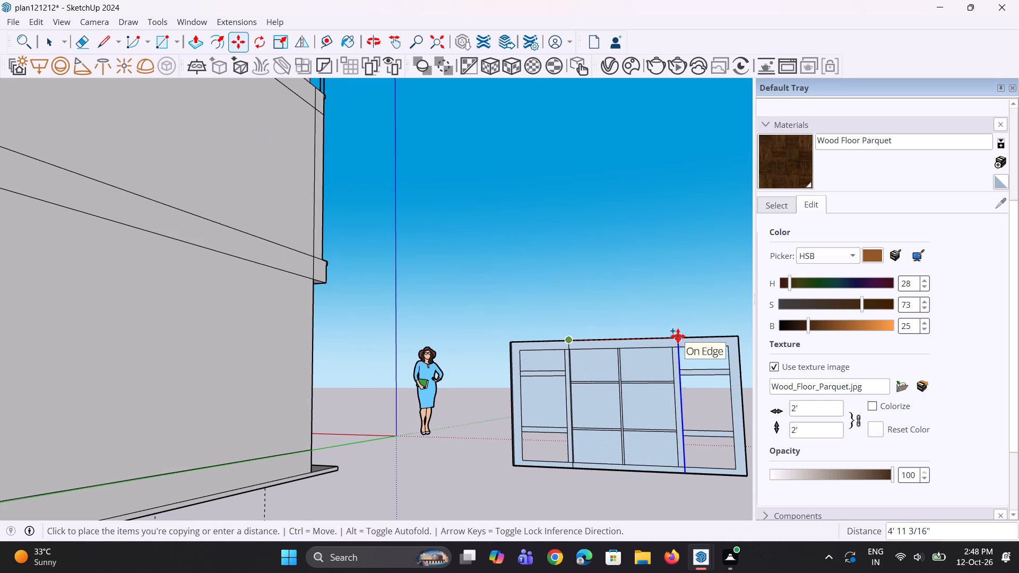
left_click(678, 336)
Paint the back face between the two vertical lines with Wood Floor Parquet.
scroll(609, 392, "down", 4)
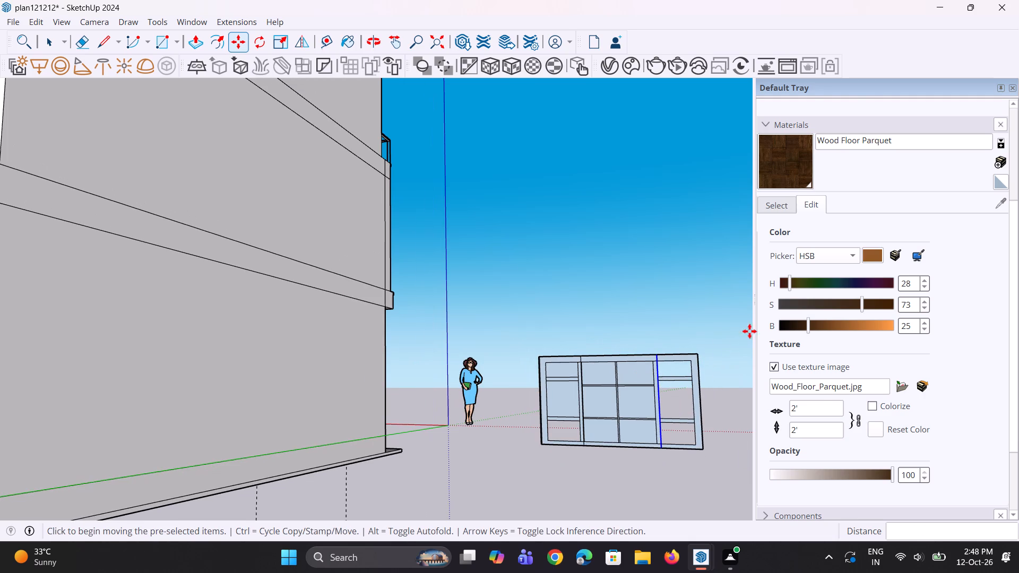
scroll(790, 289, "up", 3)
left_click(789, 283)
left_click(618, 400)
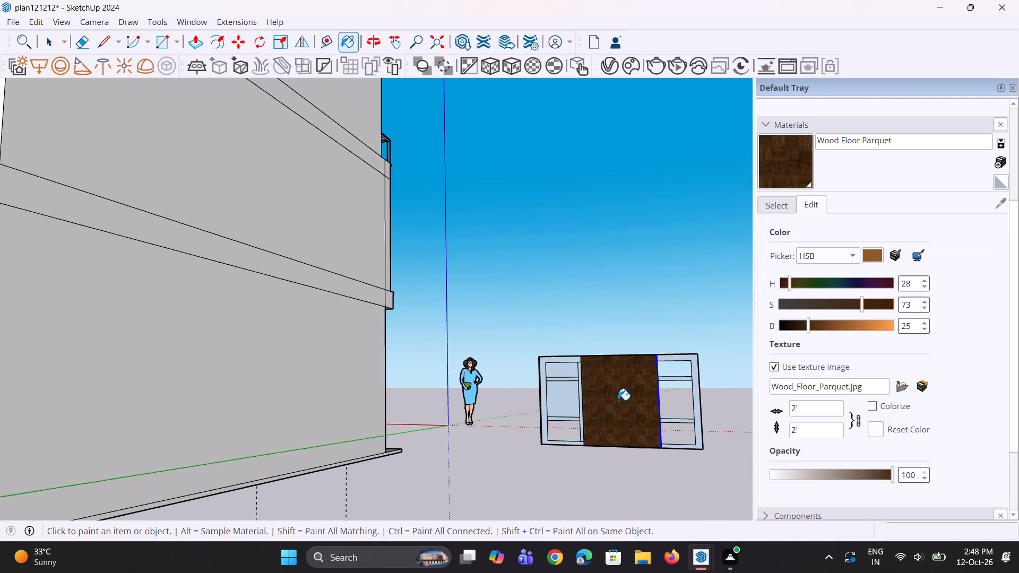
Sample Wood Veneer 01 from a central pane on the panel's front and darken it to a brightness of 31.
scroll(617, 401, "down", 5)
middle_click_drag(616, 420, 36, 438)
scroll(144, 424, "down", 4)
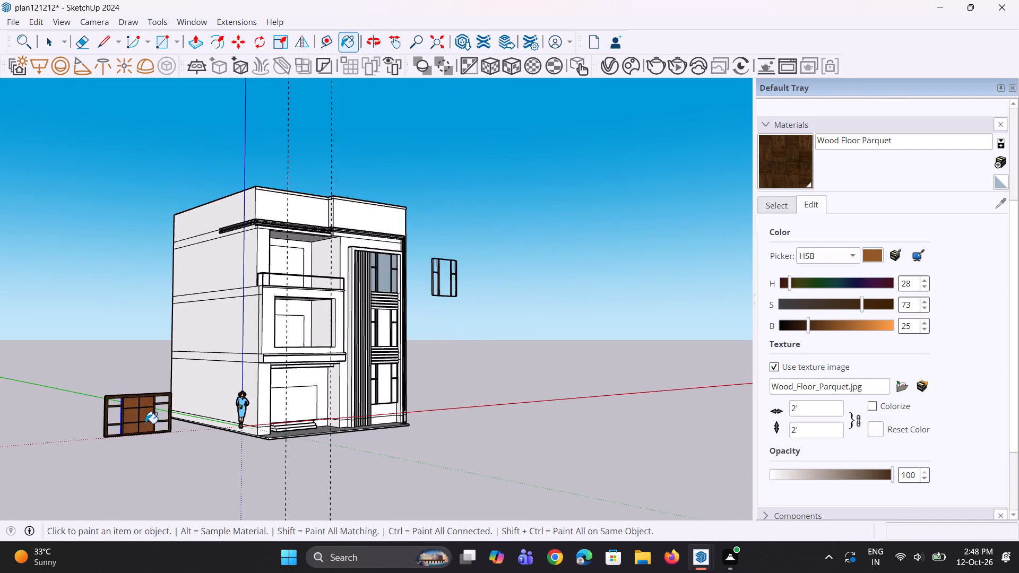
middle_click_drag(166, 415, 98, 388)
scroll(176, 404, "up", 12)
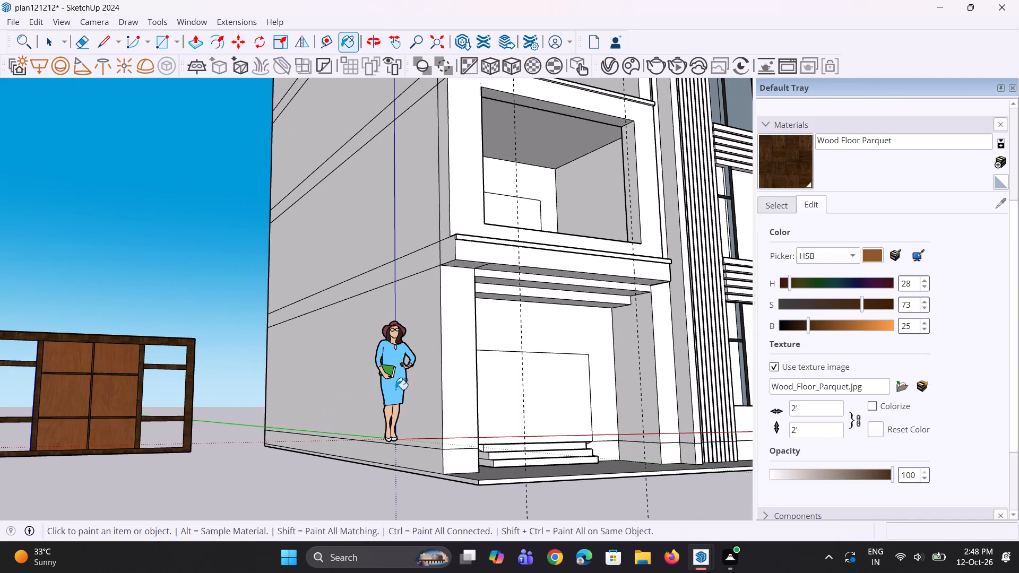
key("space")
key("space")
left_click(806, 205)
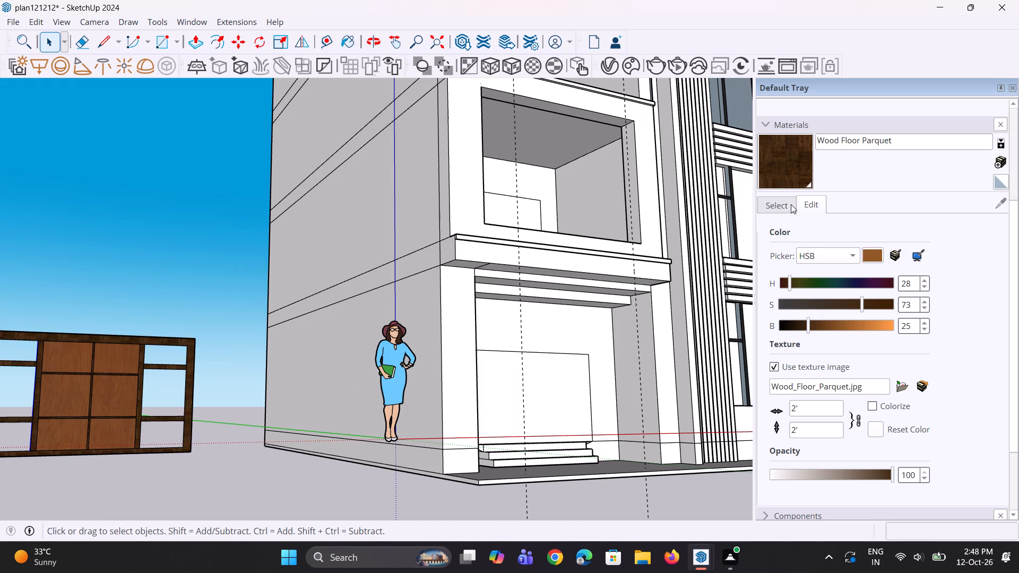
left_click_drag(791, 204, 785, 206)
left_click(115, 354)
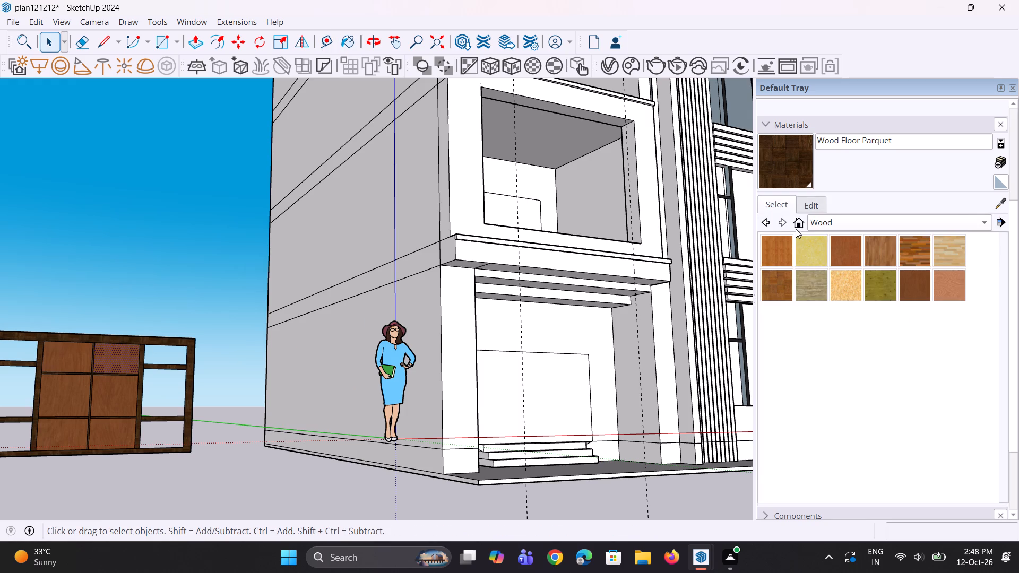
left_click(999, 205)
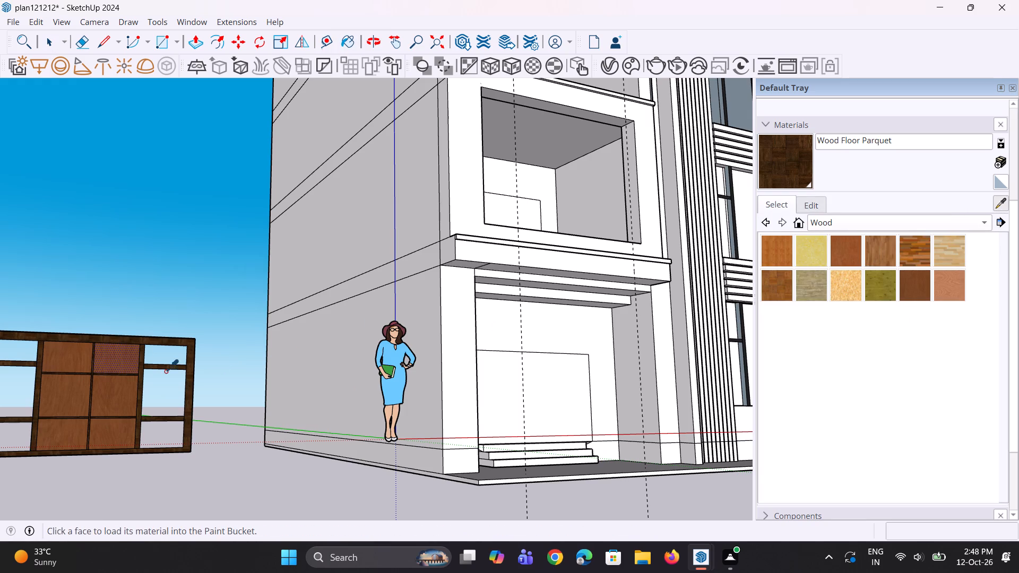
left_click(121, 389)
scroll(495, 438, "down", 4)
middle_click_drag(132, 381, 124, 397)
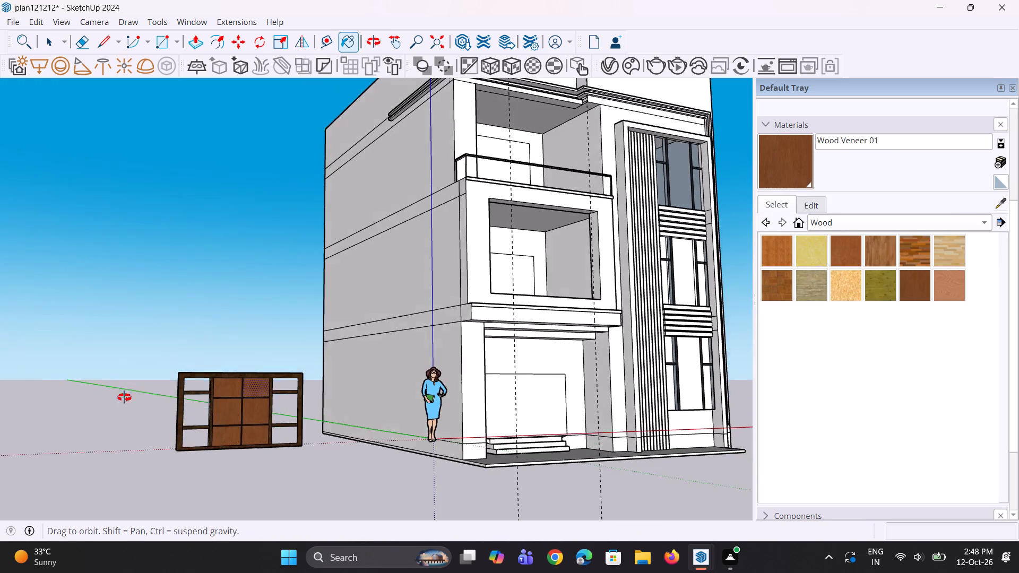
middle_click_drag(124, 397, 119, 406)
left_click(805, 201)
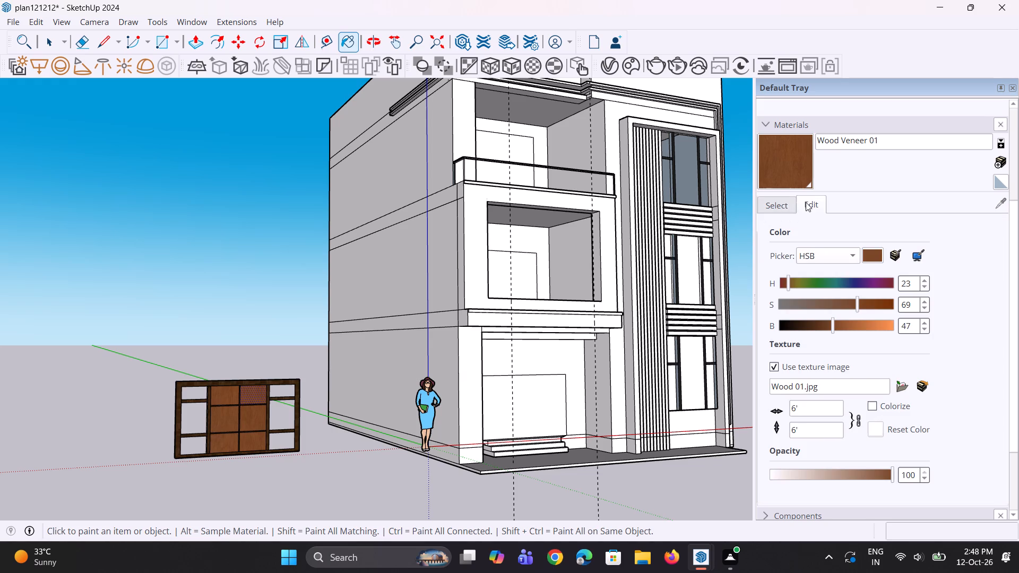
left_click_drag(832, 323, 817, 326)
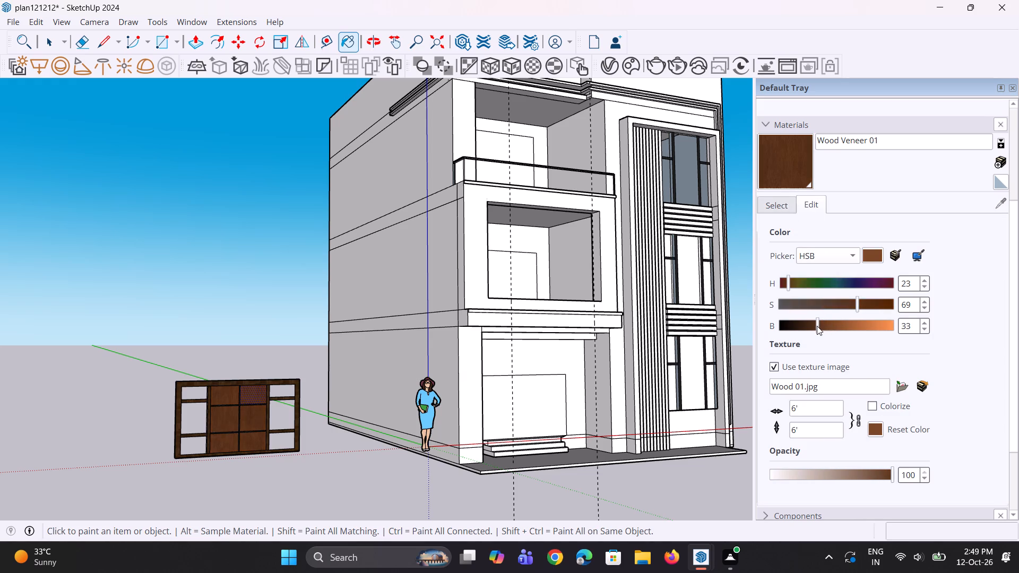
left_click_drag(817, 326, 814, 327)
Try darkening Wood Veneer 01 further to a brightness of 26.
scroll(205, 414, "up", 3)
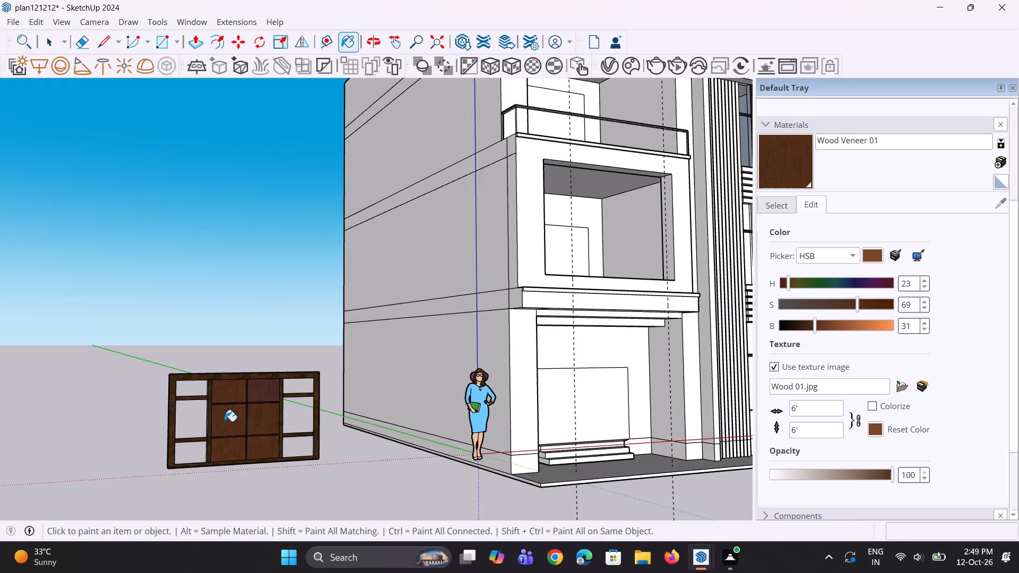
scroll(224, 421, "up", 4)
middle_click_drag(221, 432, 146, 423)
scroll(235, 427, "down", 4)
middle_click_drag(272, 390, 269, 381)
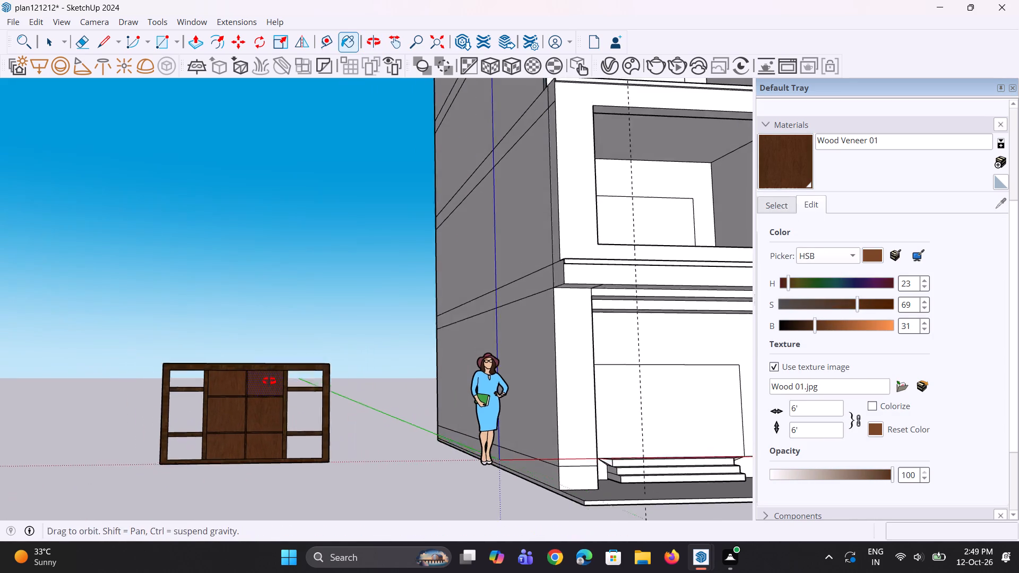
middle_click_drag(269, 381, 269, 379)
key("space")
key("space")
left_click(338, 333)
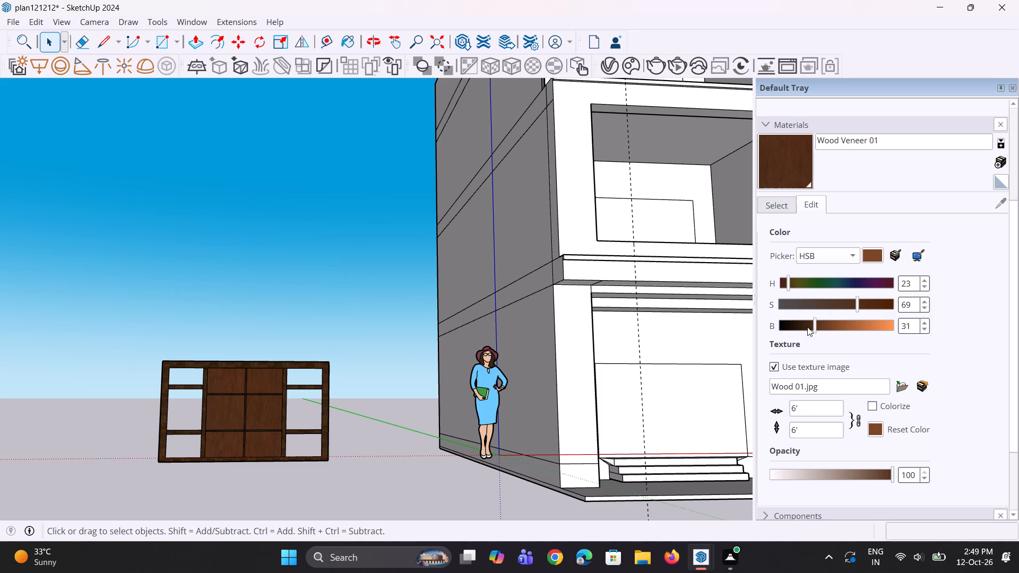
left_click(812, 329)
Examine the finished wood tones of the panel up close and beside the building facade.
scroll(411, 399, "up", 3)
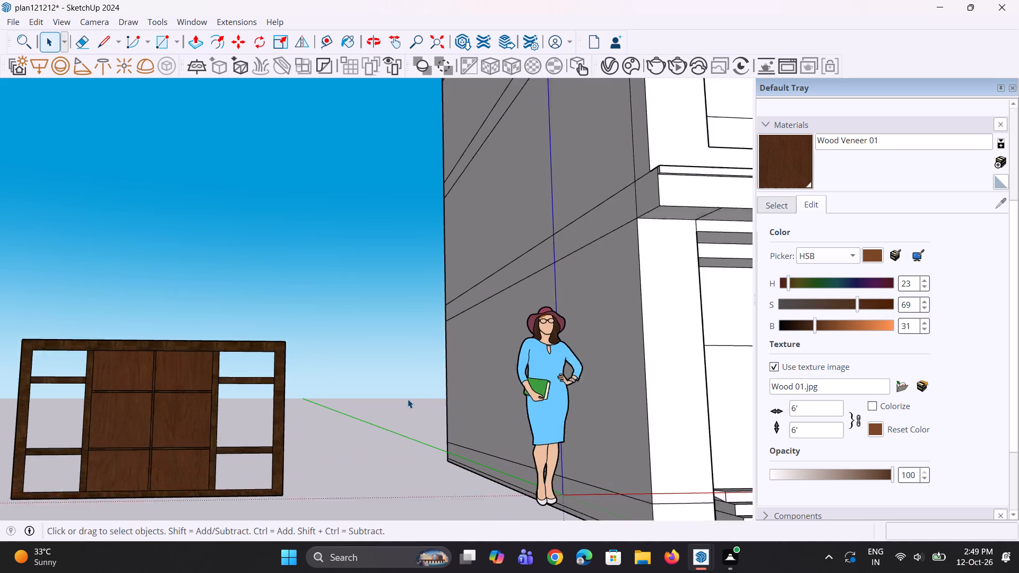
scroll(408, 399, "up", 1)
key("space")
key("space")
scroll(370, 402, "down", 4)
middle_click_drag(180, 403, 184, 421)
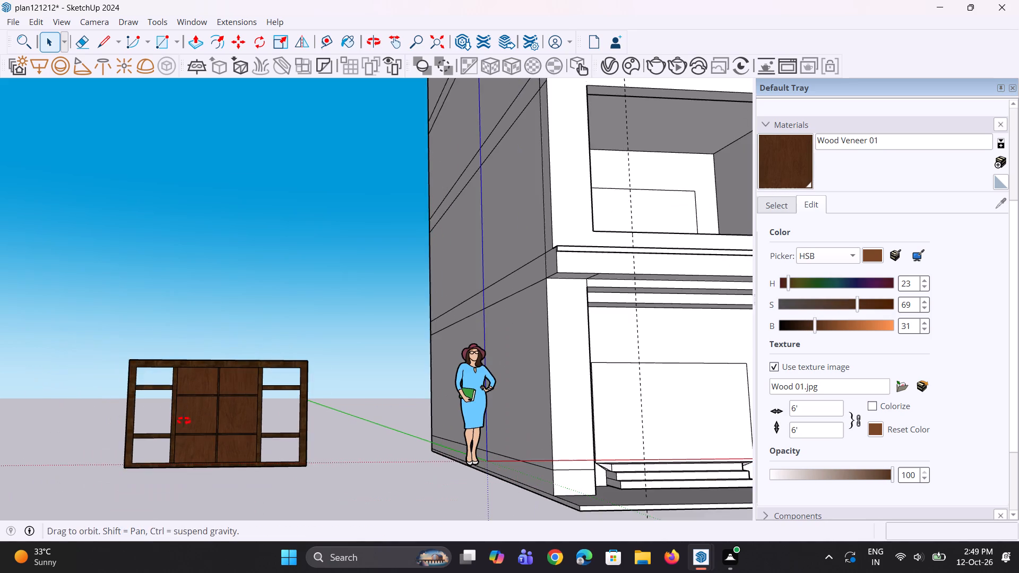
middle_click_drag(184, 421, 198, 442)
scroll(125, 409, "up", 7)
scroll(133, 388, "down", 8)
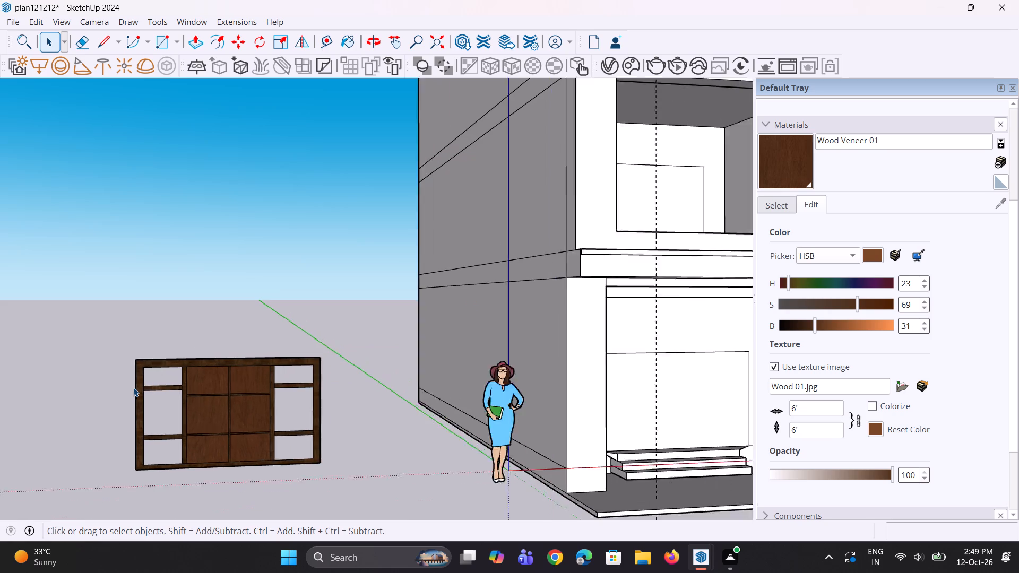
scroll(133, 387, "down", 2)
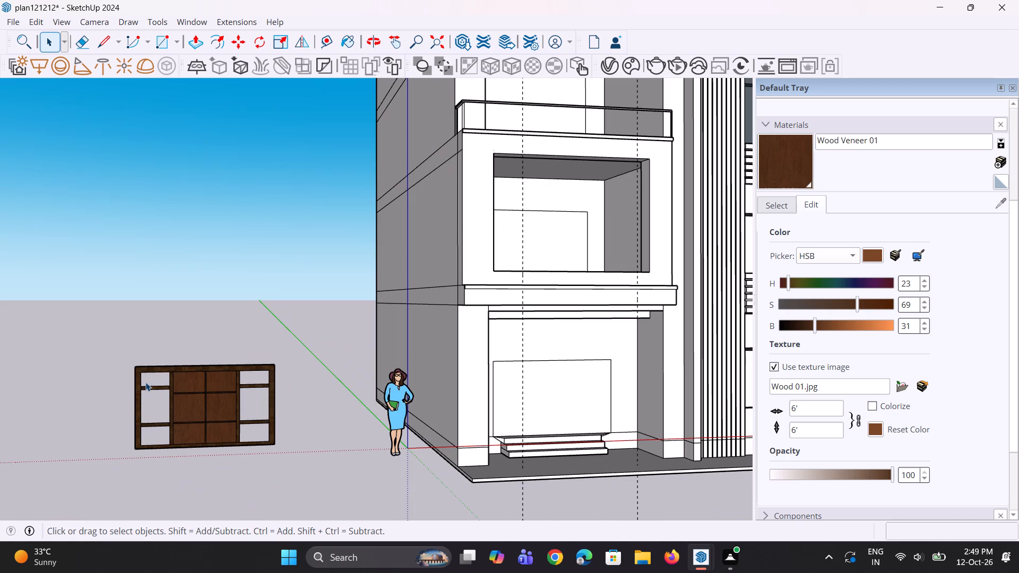
scroll(175, 401, "down", 1)
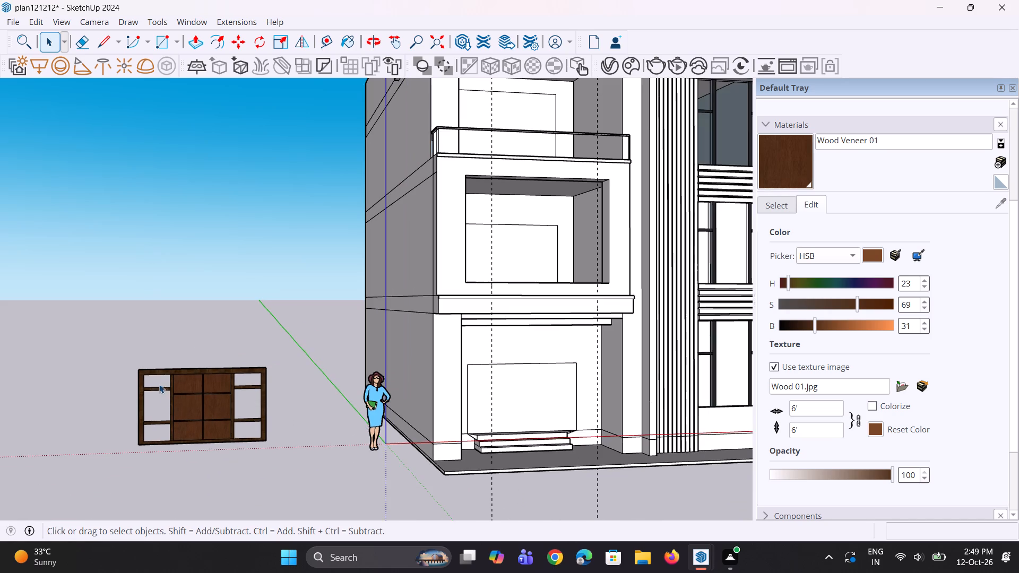
Group the whole framed panel, including its frame, bars and panes.
scroll(68, 340, "up", 2)
left_click_drag(124, 307, 349, 484)
right_click(249, 421)
left_click(298, 262)
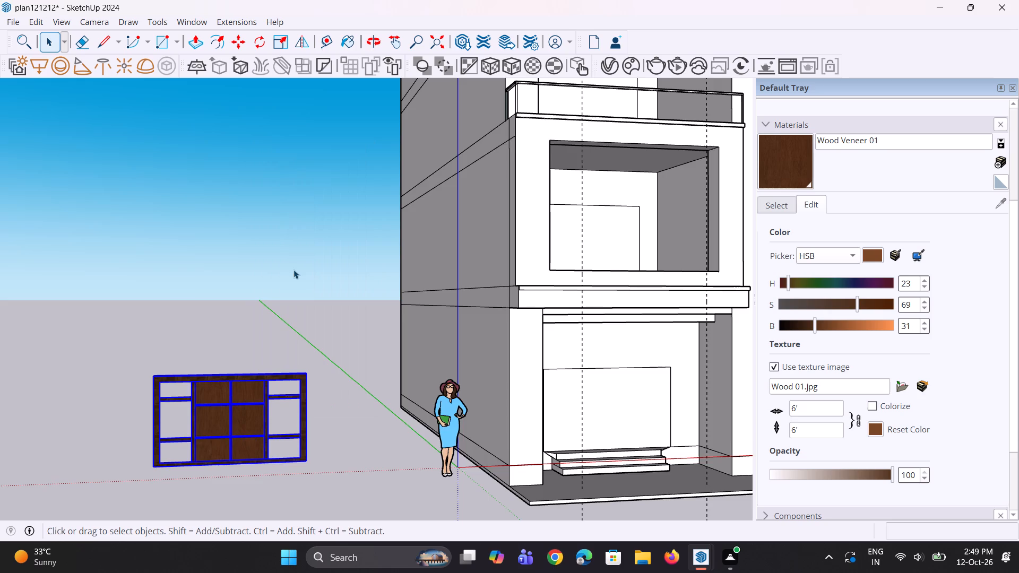
Copy the grouped panel by its lower corner onto the ground-floor opening above the entrance steps.
scroll(142, 386, "down", 5)
middle_click_drag(115, 392, 113, 411)
scroll(206, 424, "up", 3)
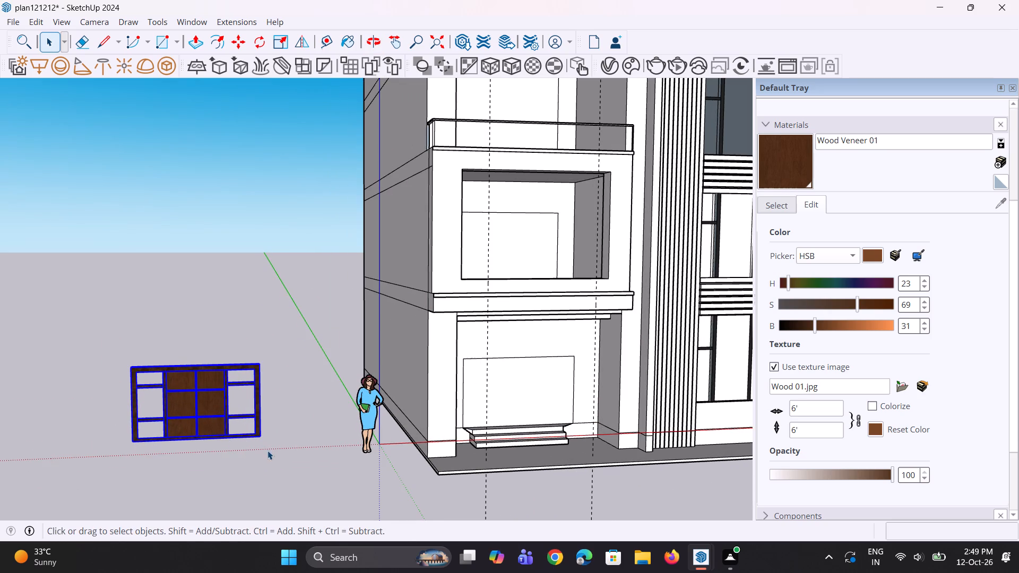
key("m")
left_click(265, 440)
scroll(623, 429, "up", 1)
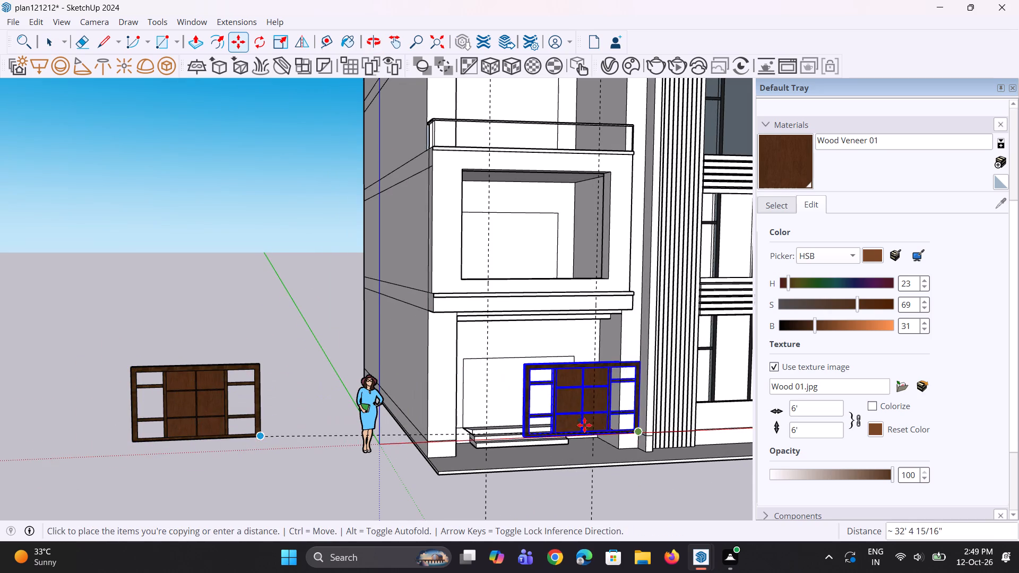
scroll(584, 425, "up", 2)
left_click(571, 420)
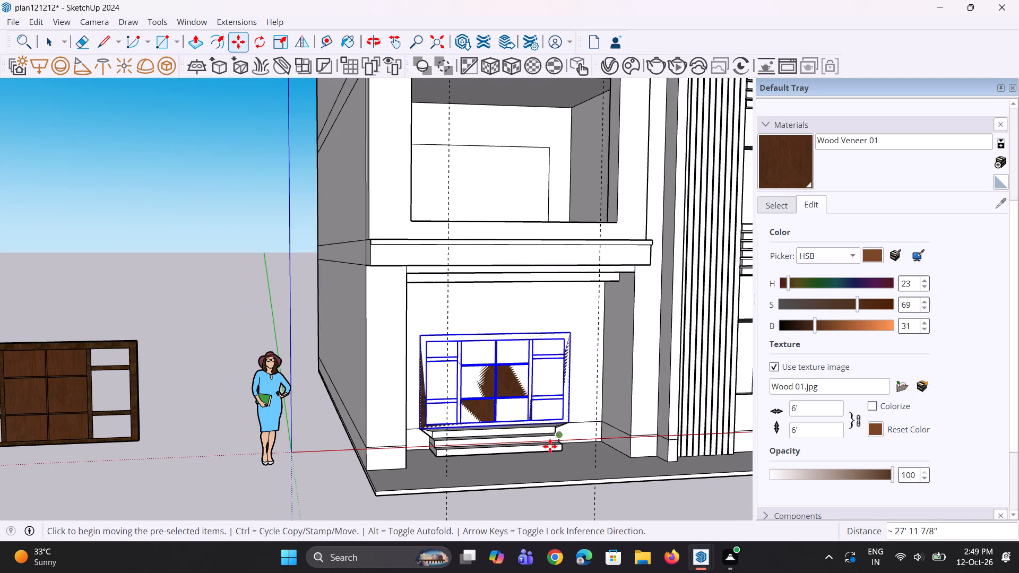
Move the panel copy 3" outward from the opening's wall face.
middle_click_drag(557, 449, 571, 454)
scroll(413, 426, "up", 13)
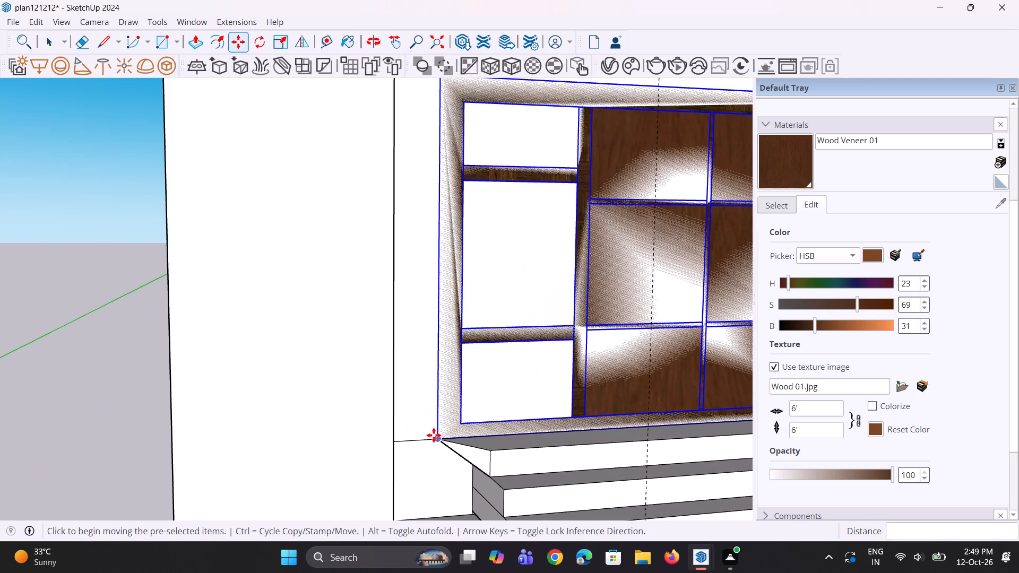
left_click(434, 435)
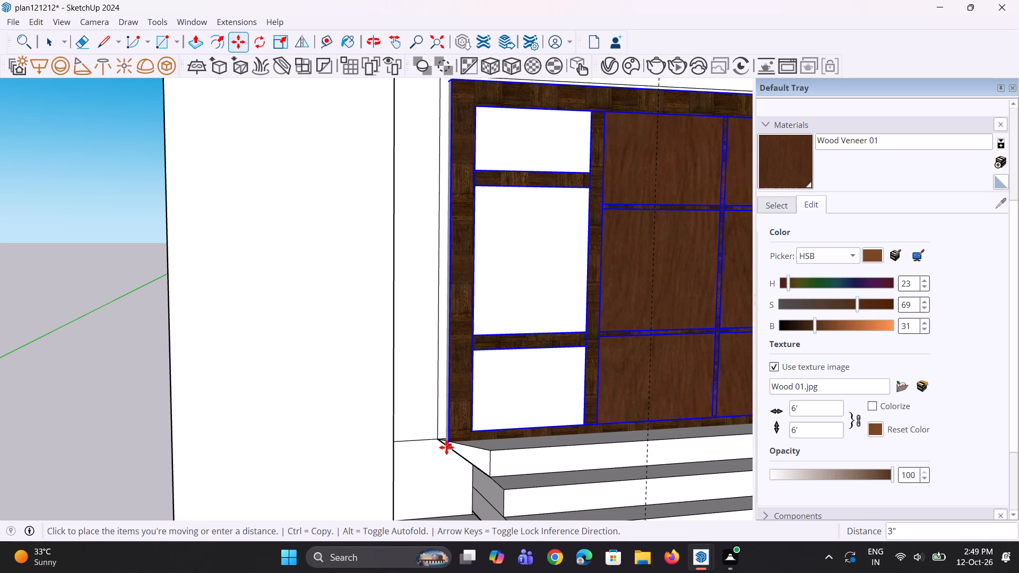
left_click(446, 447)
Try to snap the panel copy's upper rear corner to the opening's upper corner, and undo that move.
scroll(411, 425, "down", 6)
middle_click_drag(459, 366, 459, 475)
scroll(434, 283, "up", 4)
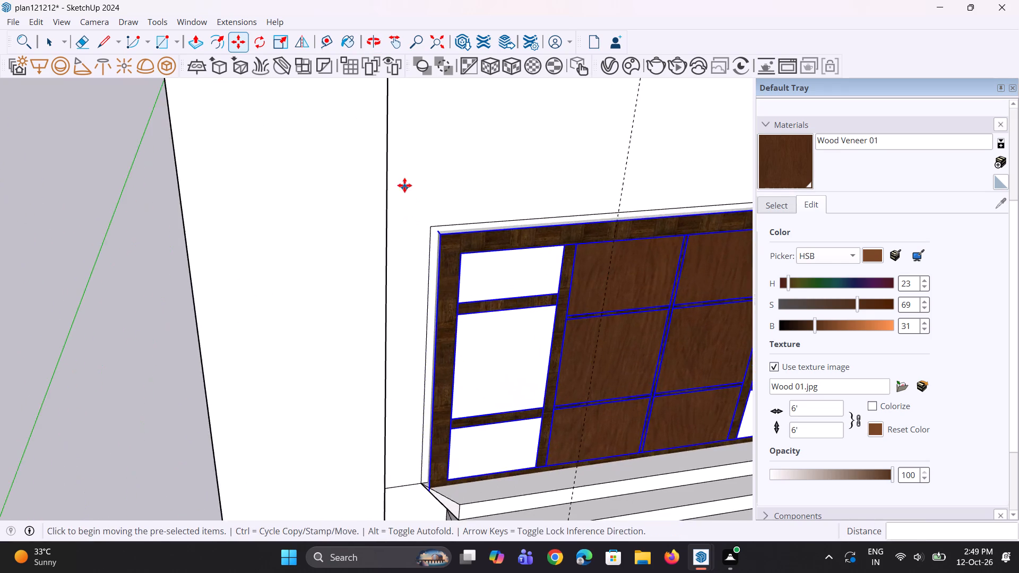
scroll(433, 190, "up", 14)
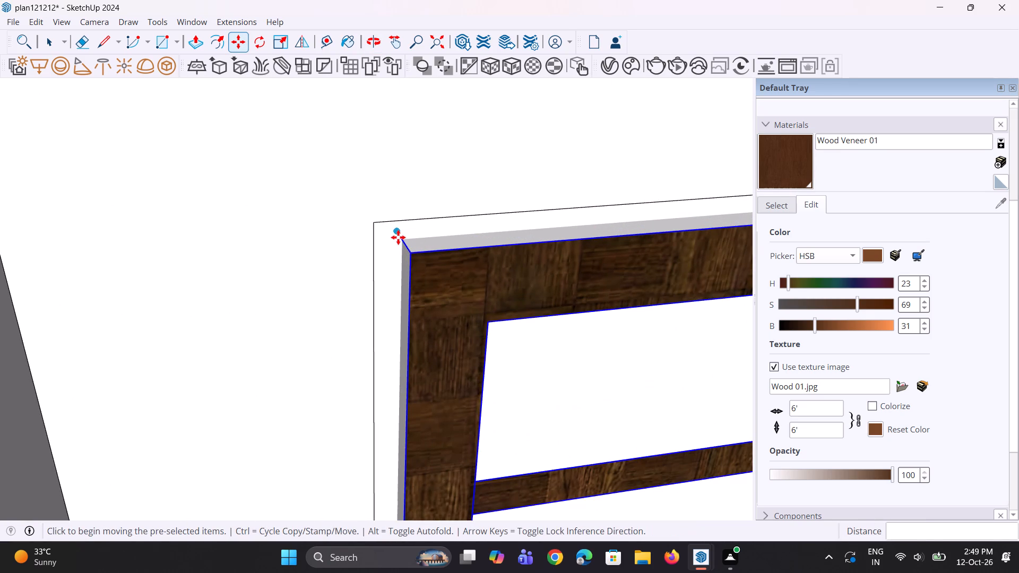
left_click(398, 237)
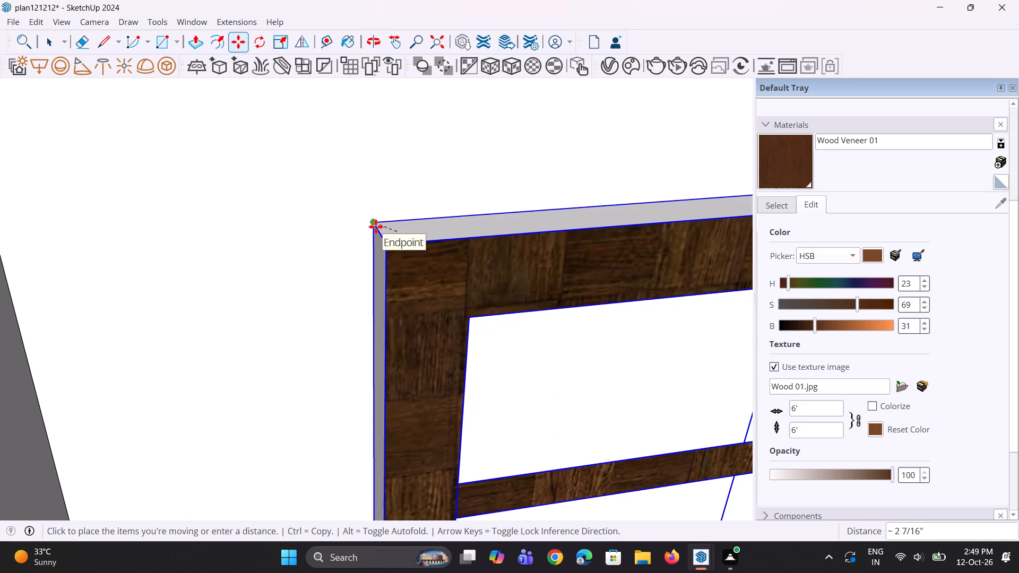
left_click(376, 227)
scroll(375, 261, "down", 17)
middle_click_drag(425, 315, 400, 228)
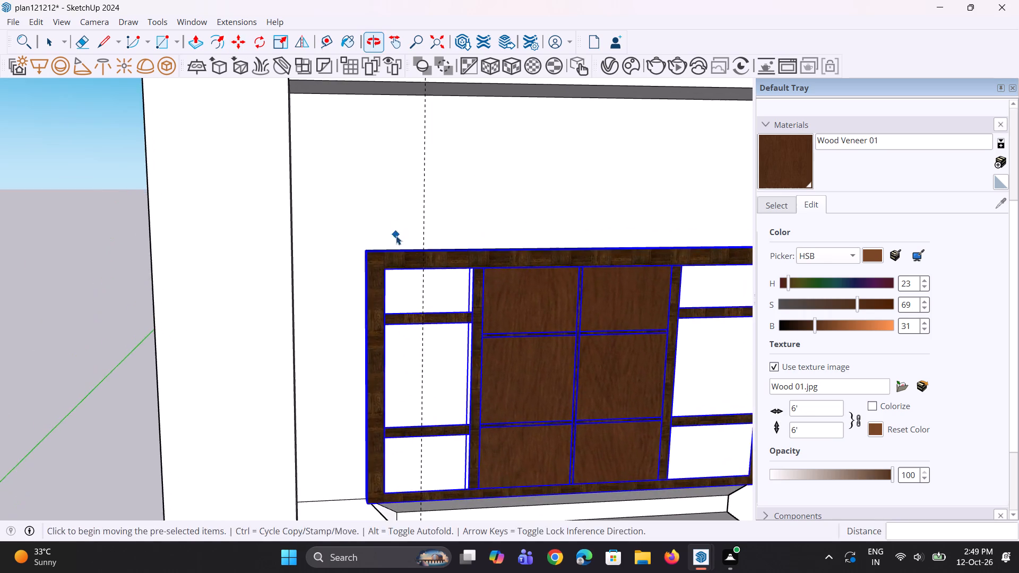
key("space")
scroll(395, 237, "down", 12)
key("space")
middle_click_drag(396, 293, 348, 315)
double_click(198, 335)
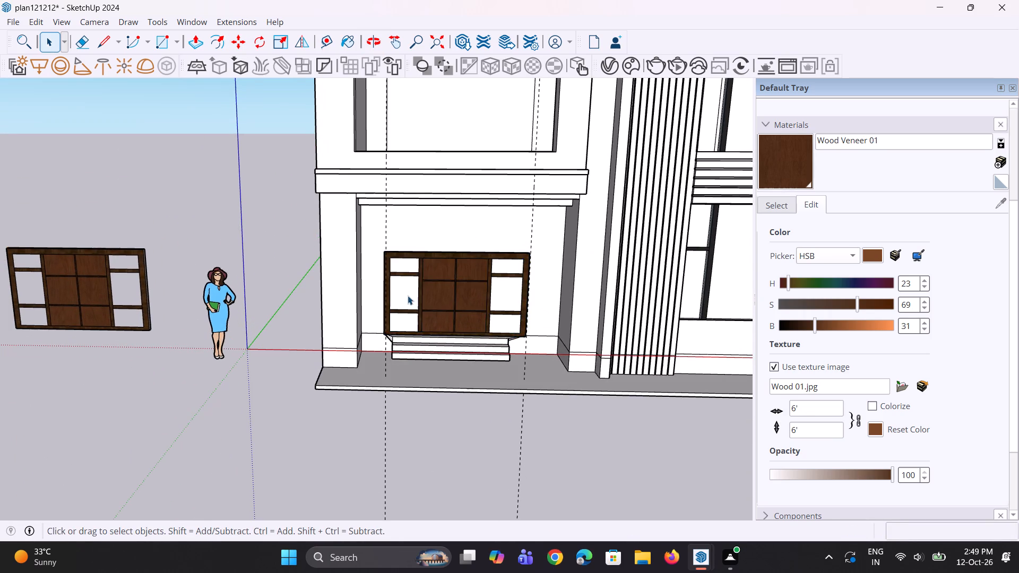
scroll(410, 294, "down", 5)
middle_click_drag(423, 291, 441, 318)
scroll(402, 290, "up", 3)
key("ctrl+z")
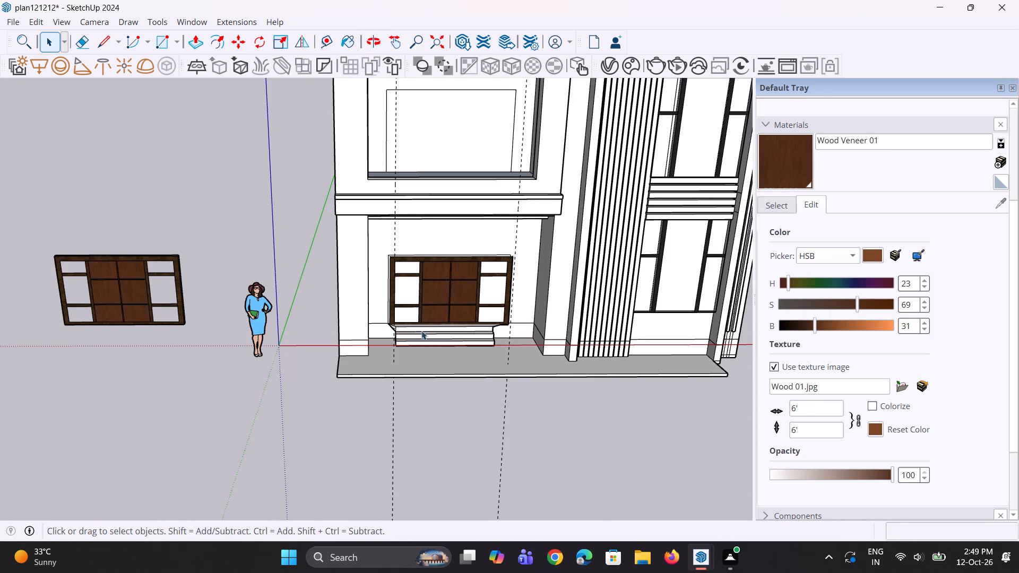
Move the panel copy out of the ground-floor opening to beside the standing figure, clearing the opening.
key("m")
left_click(505, 319)
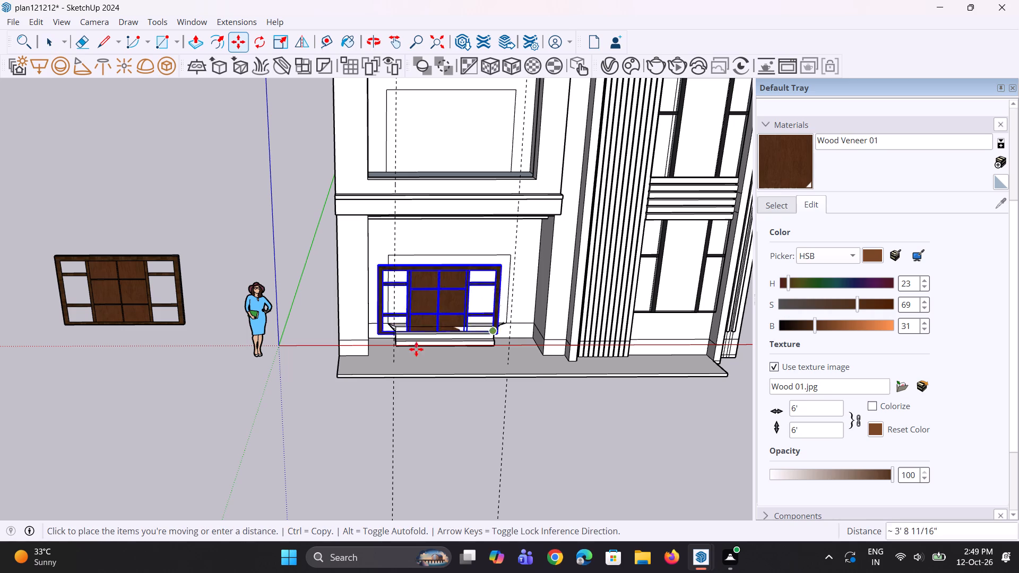
left_click(237, 362)
key("space")
key("space")
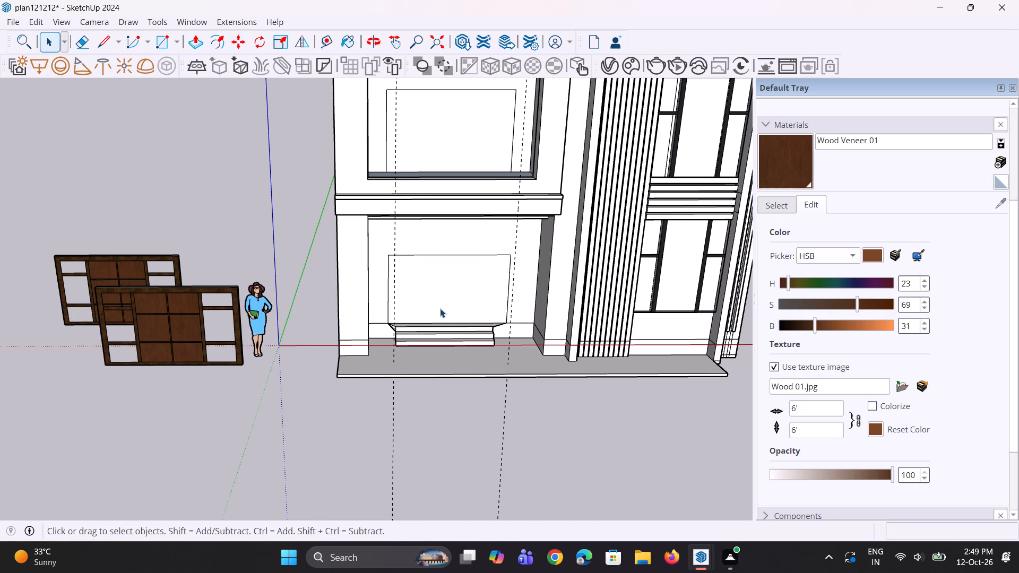
Push the ground-floor opening's face inward with Push/Pull to form a deep recess above the entrance steps.
key("p")
left_click(447, 303)
left_click(444, 258)
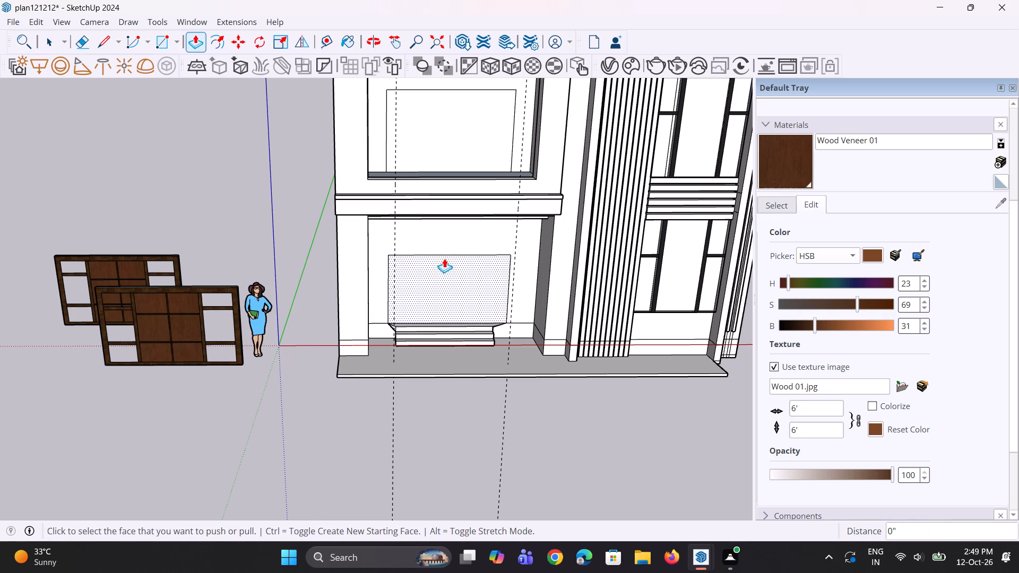
left_click(442, 300)
left_click(437, 270)
Move the panel beside the figure into the recessed ground-floor opening, placing its lower corner at the opening's lower corner.
middle_click_drag(460, 311, 460, 310)
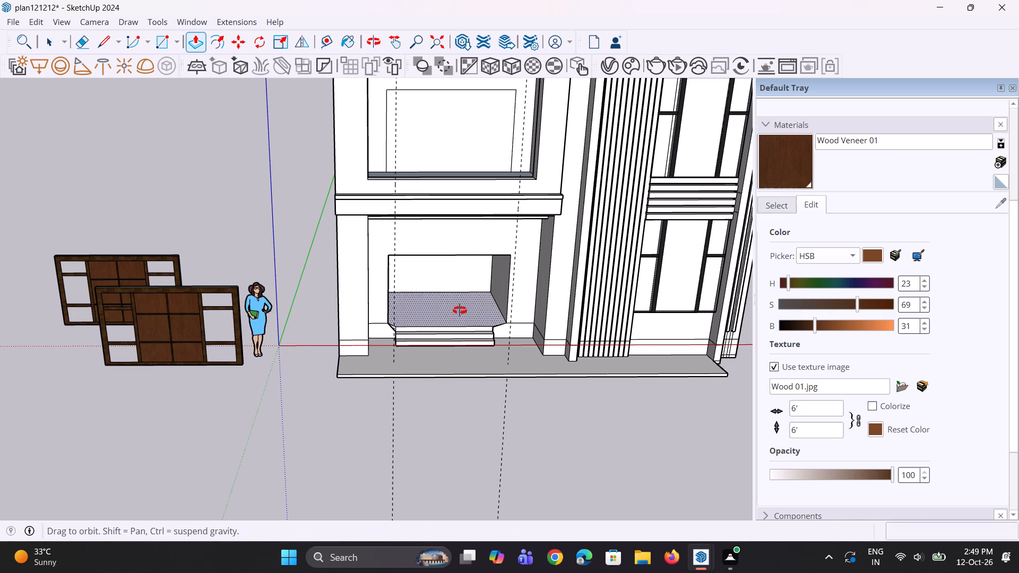
middle_click_drag(460, 310, 388, 267)
key("space")
key("space")
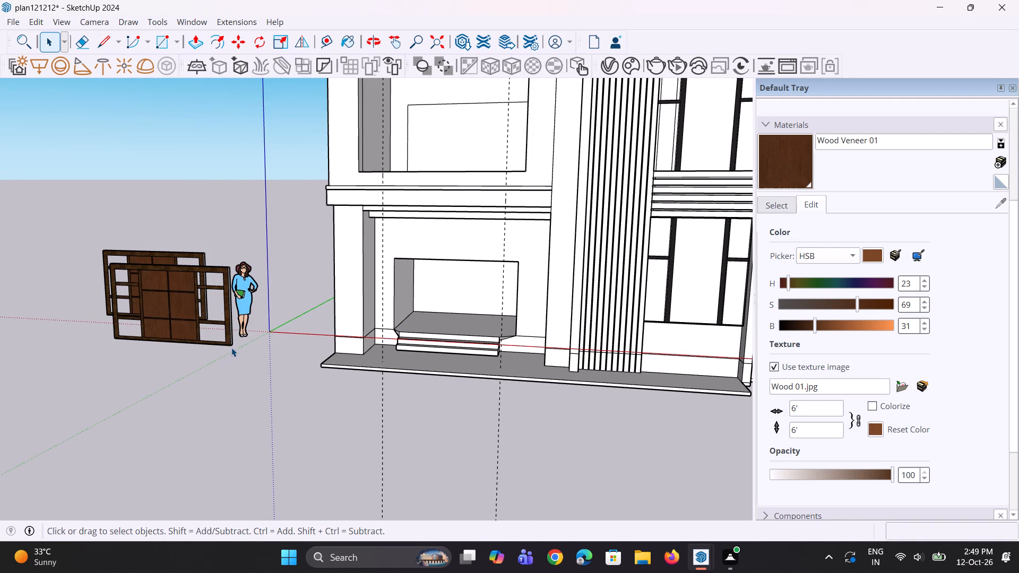
left_click(231, 348)
key("m")
left_click(236, 344)
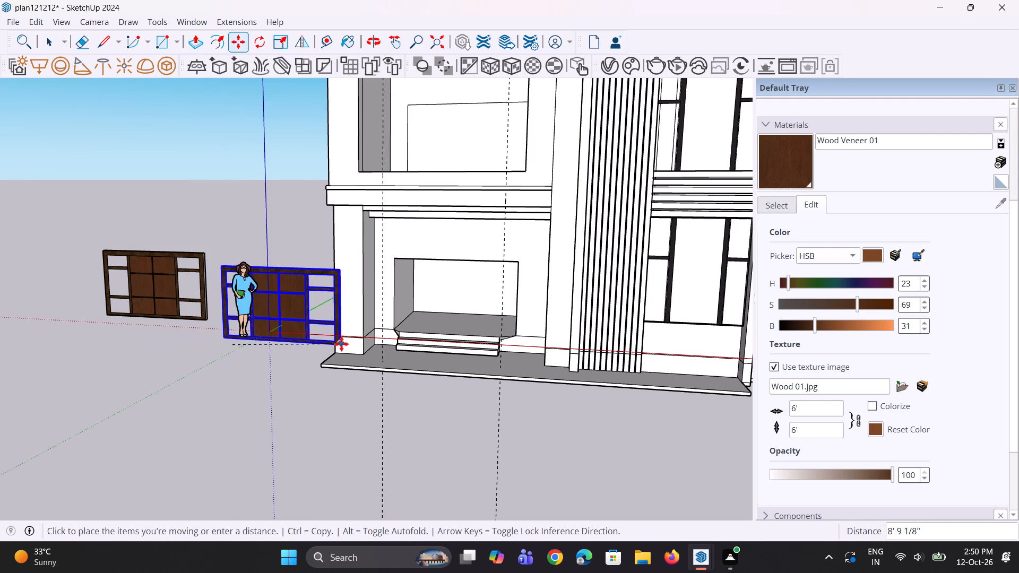
scroll(524, 335, "up", 1)
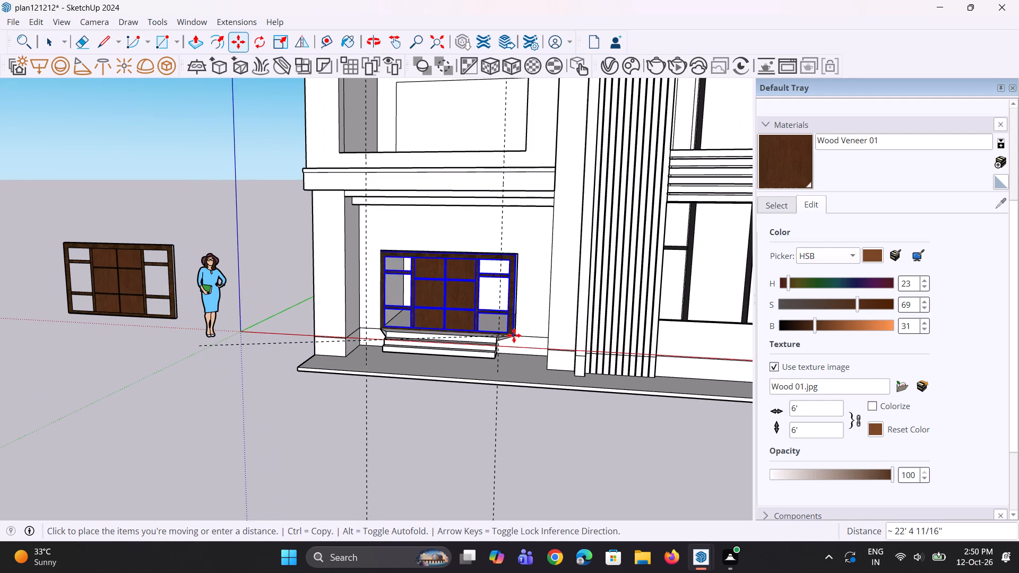
left_click(513, 334)
Move the panel about 8 1/8" to line up its upper corner with the opening.
middle_click_drag(395, 292, 494, 314)
scroll(360, 245, "up", 4)
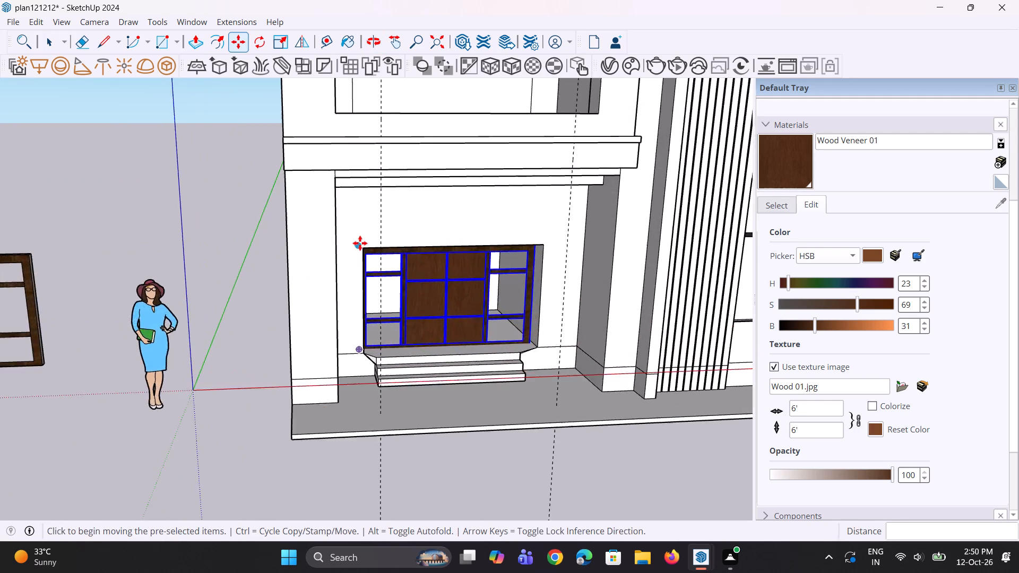
scroll(360, 243, "up", 13)
left_click(365, 251)
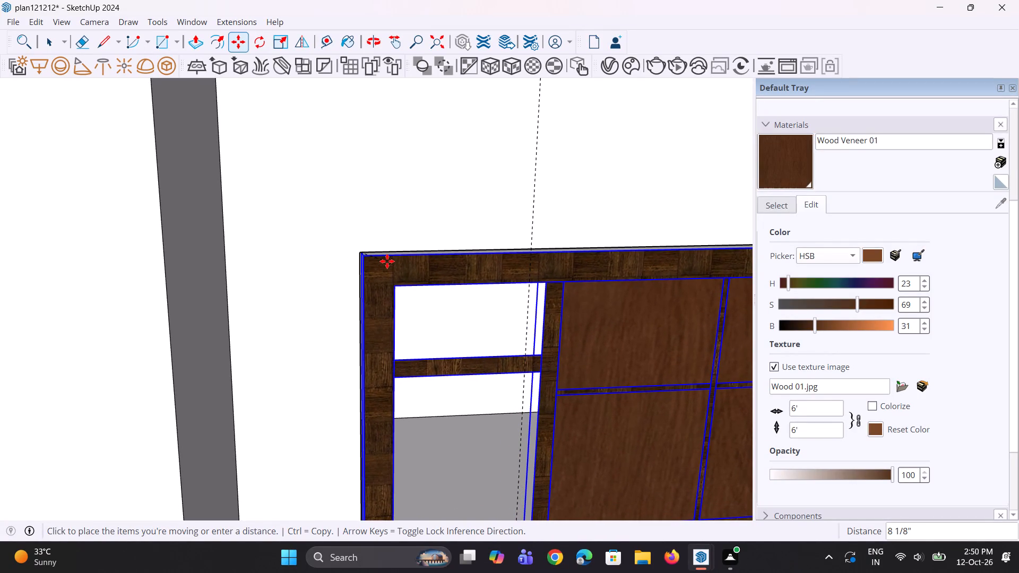
left_click(387, 261)
Move the panel 3" along the green axis, outward from the opening, and deselect it.
scroll(370, 267, "down", 5)
middle_click_drag(384, 279, 420, 312)
scroll(405, 283, "up", 7)
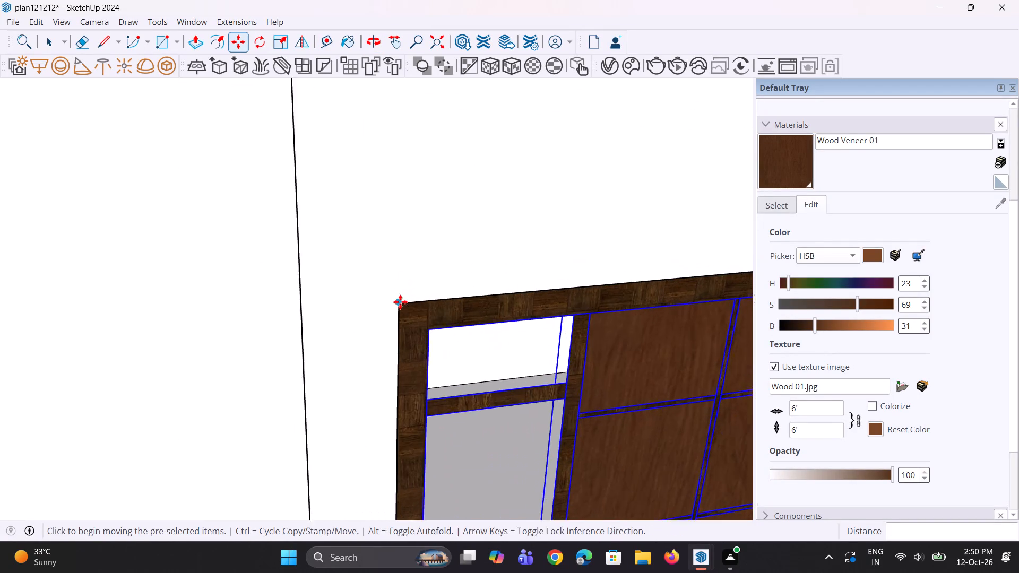
scroll(400, 302, "up", 7)
left_click(401, 293)
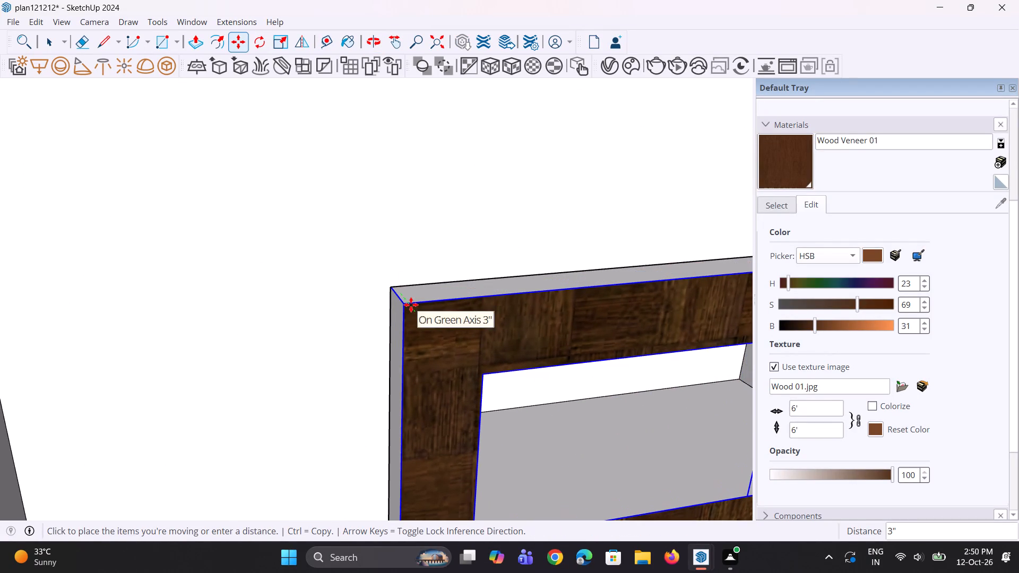
left_click(411, 305)
scroll(321, 282, "down", 20)
scroll(321, 282, "down", 5)
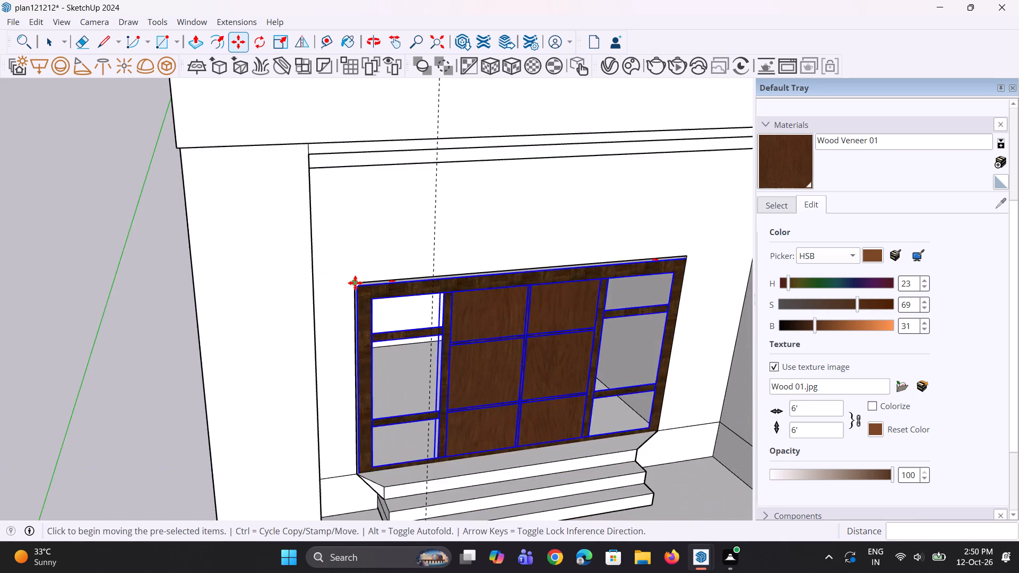
scroll(355, 283, "down", 4)
middle_click_drag(506, 391, 413, 294)
key("space")
key("space")
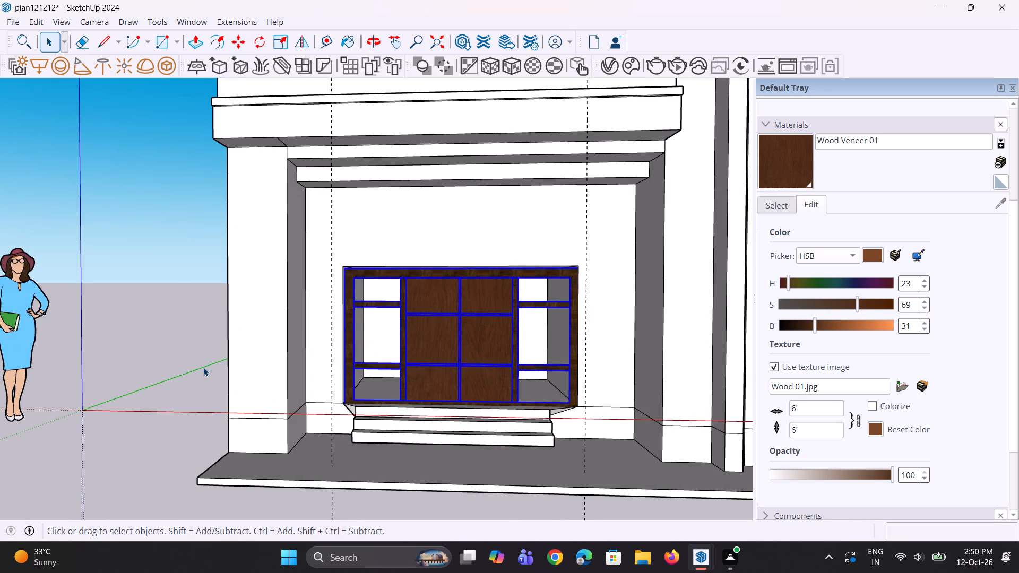
left_click(203, 367)
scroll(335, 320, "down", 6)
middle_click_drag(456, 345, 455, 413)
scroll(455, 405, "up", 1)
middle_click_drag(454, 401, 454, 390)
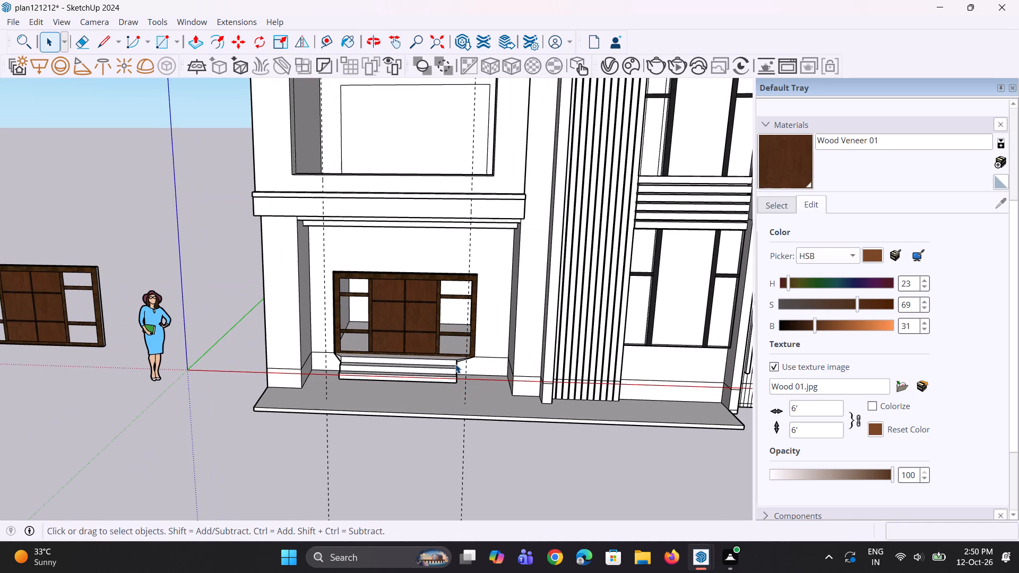